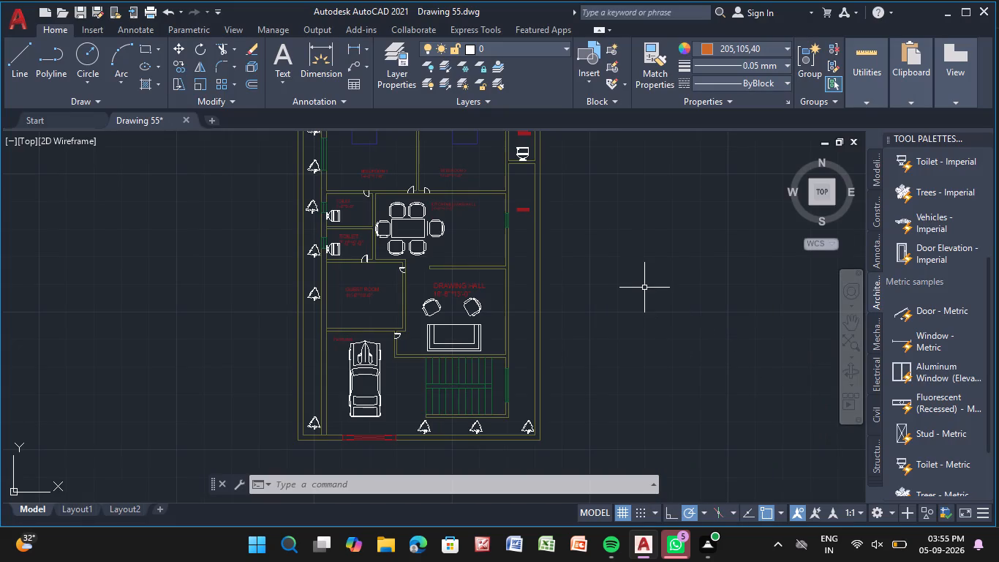
Review the floor plan's layout, checking the fixtures, furniture and room labels around the toilets, kitchen/living hall and drawing hall.
middle_drag(644, 288, 568, 354)
scroll(412, 323, up, 4)
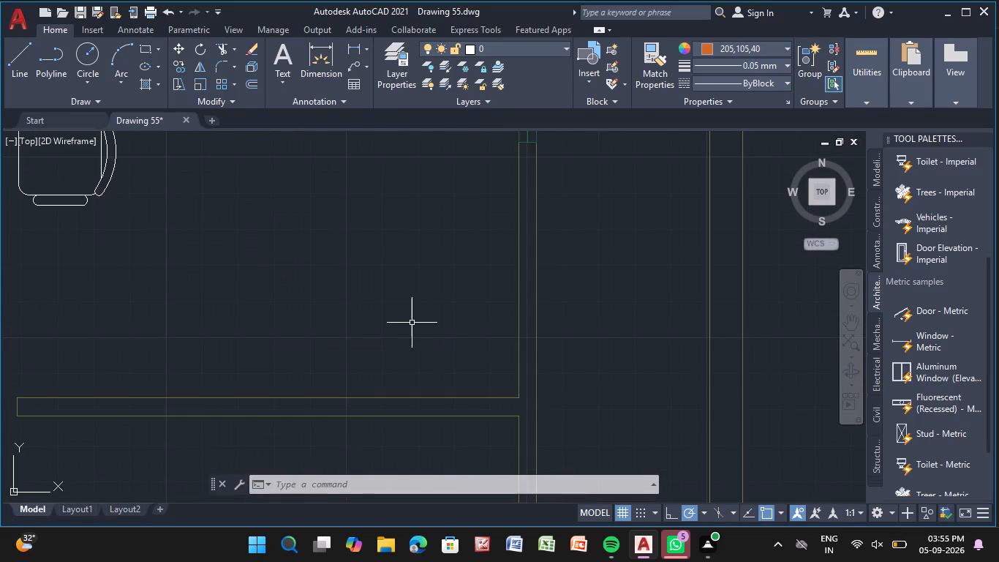
scroll(412, 323, down, 5)
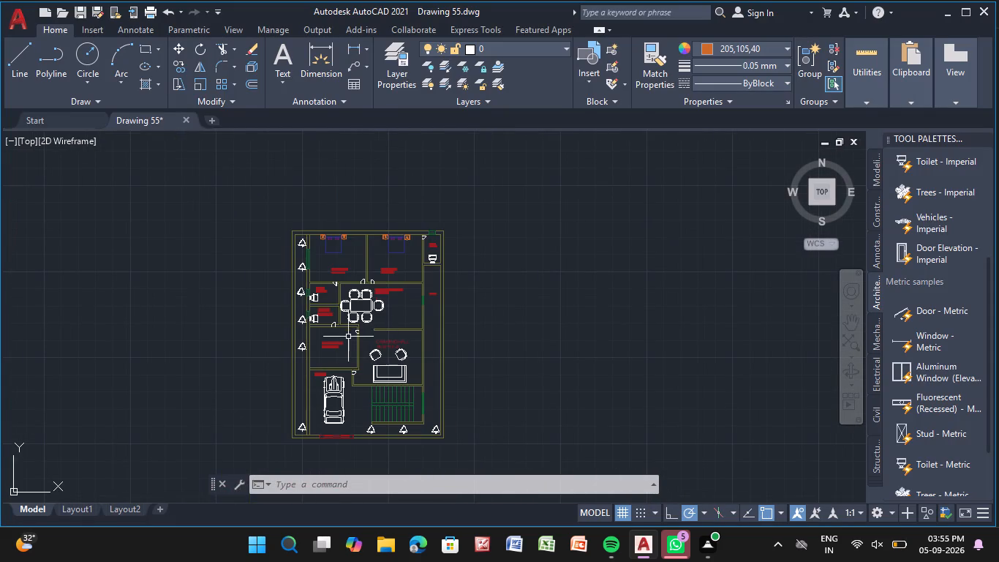
scroll(367, 313, up, 1)
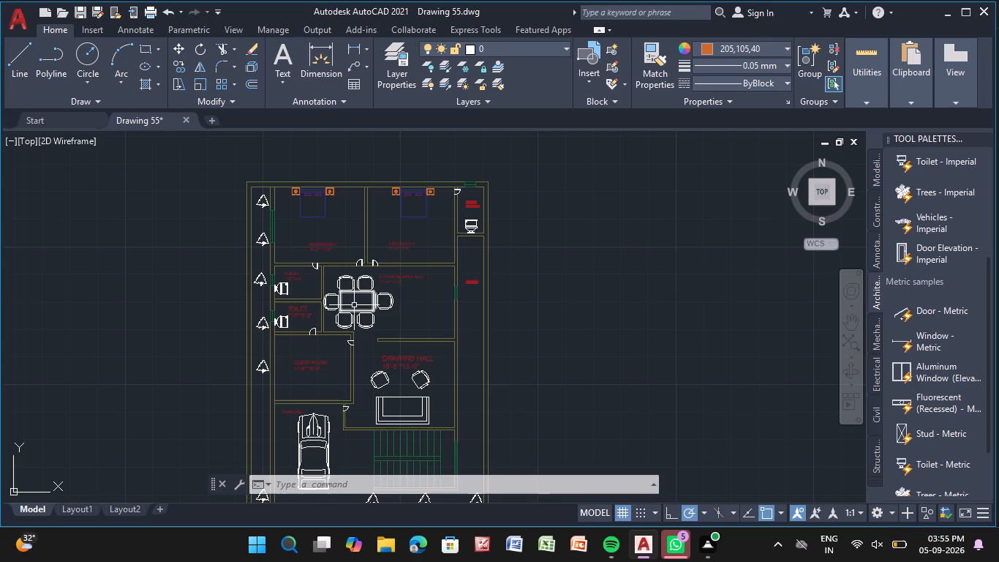
middle_drag(353, 305, 255, 207)
scroll(255, 207, up, 1)
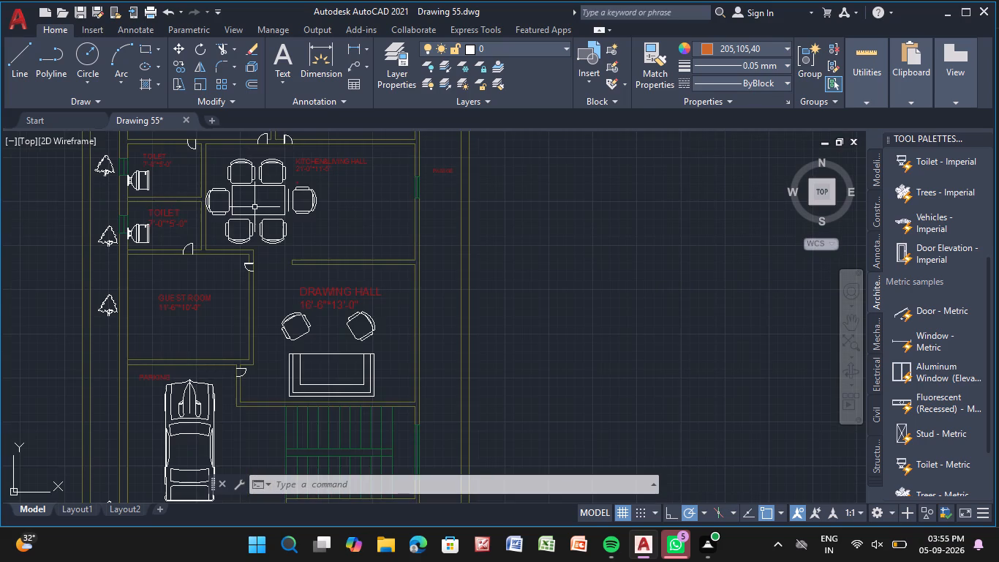
middle_drag(249, 209, 195, 261)
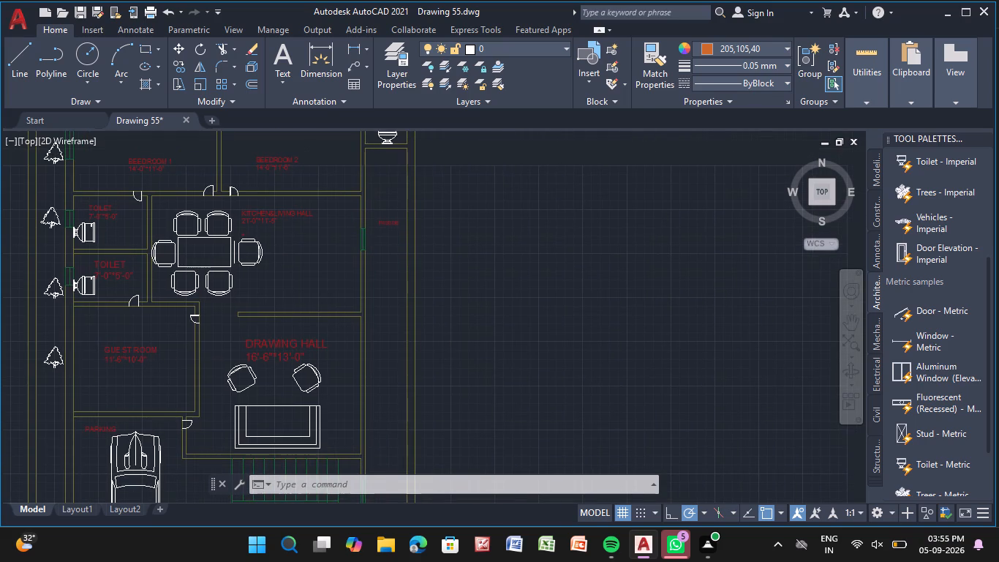
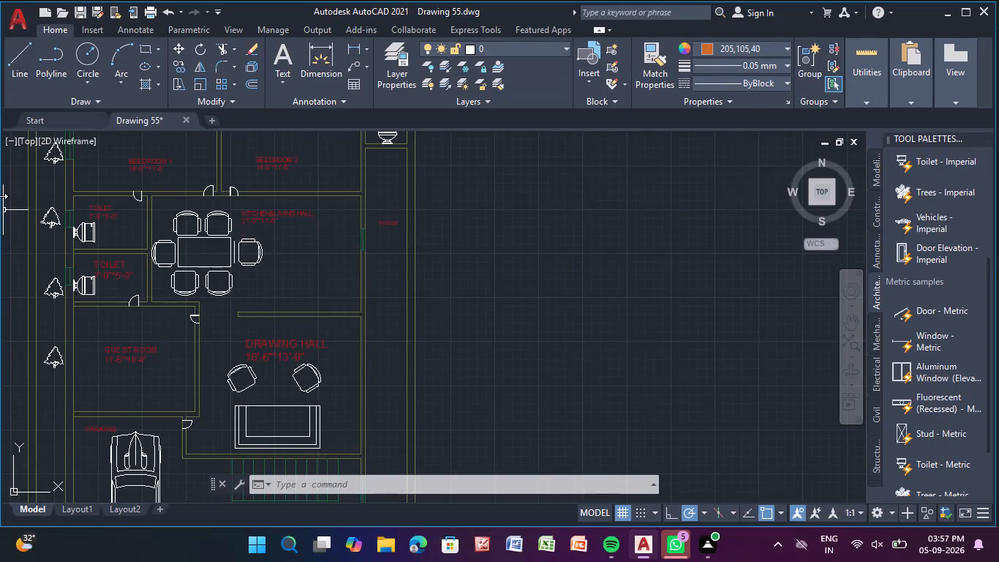
Examine the overall floor plan and the dining table with its surrounding chairs in the kitchen/living hall.
scroll(186, 192, down, 2)
middle_drag(183, 232, 202, 280)
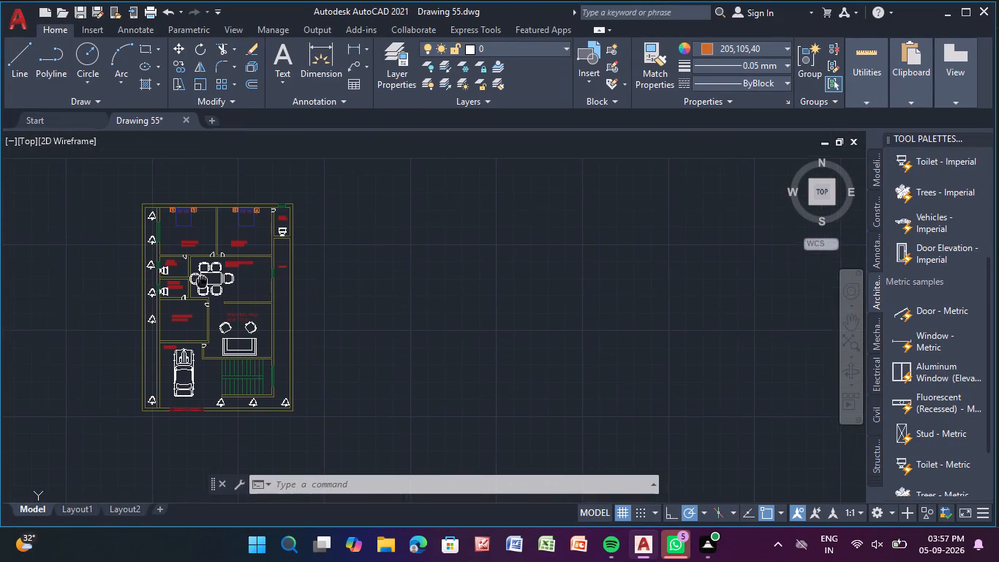
middle_drag(202, 280, 202, 281)
scroll(202, 281, up, 5)
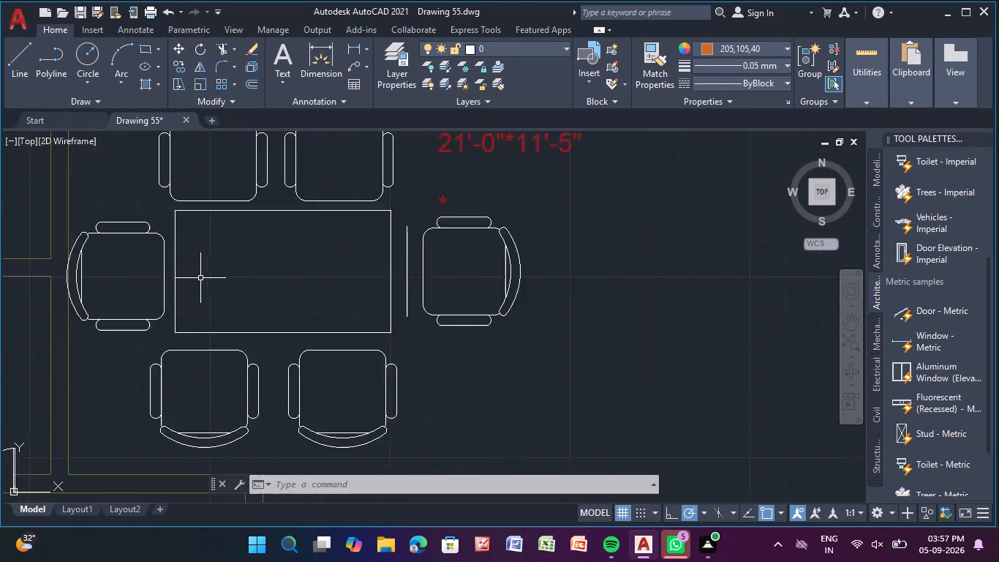
scroll(200, 278, up, 4)
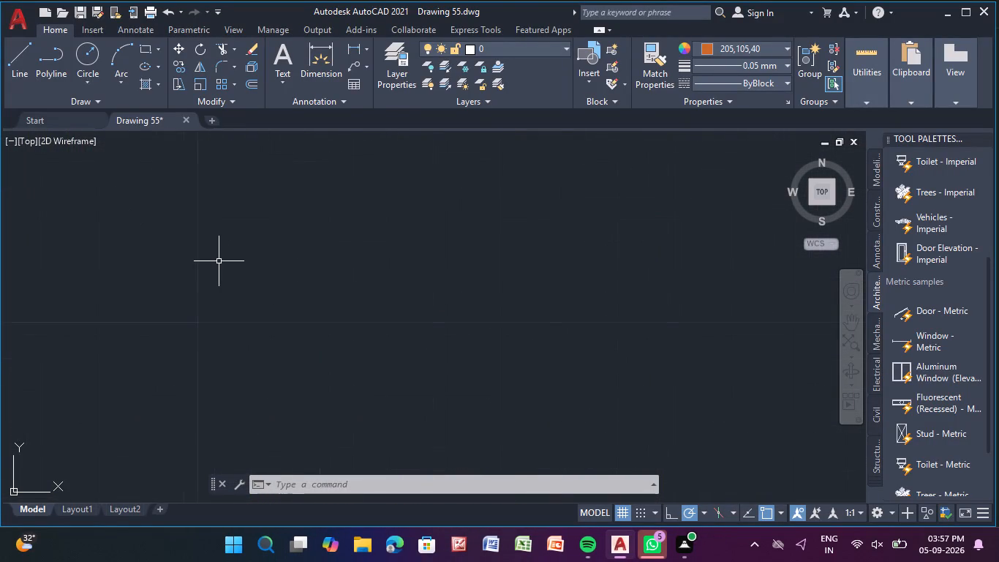
scroll(219, 261, up, 3)
scroll(219, 261, down, 4)
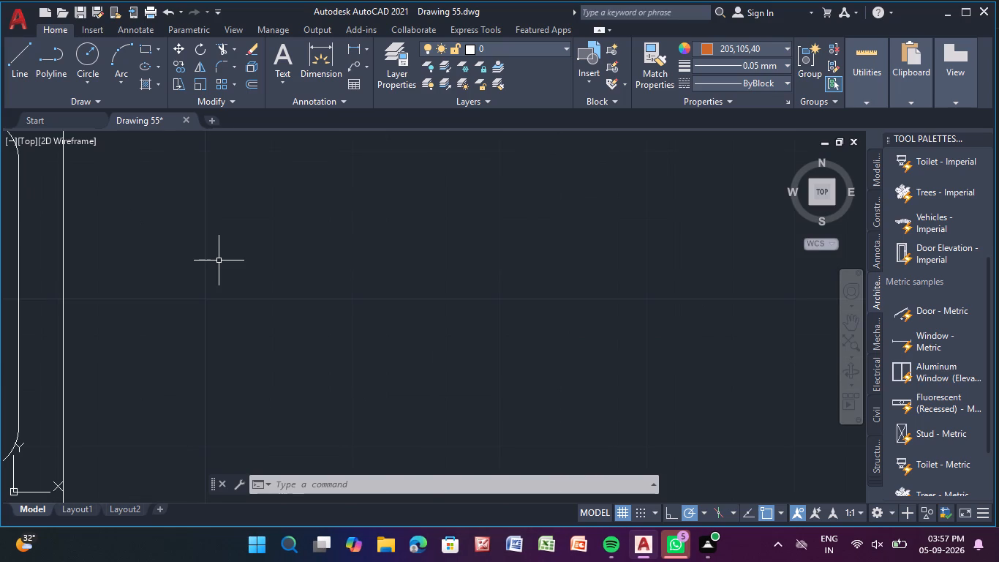
scroll(219, 260, down, 1)
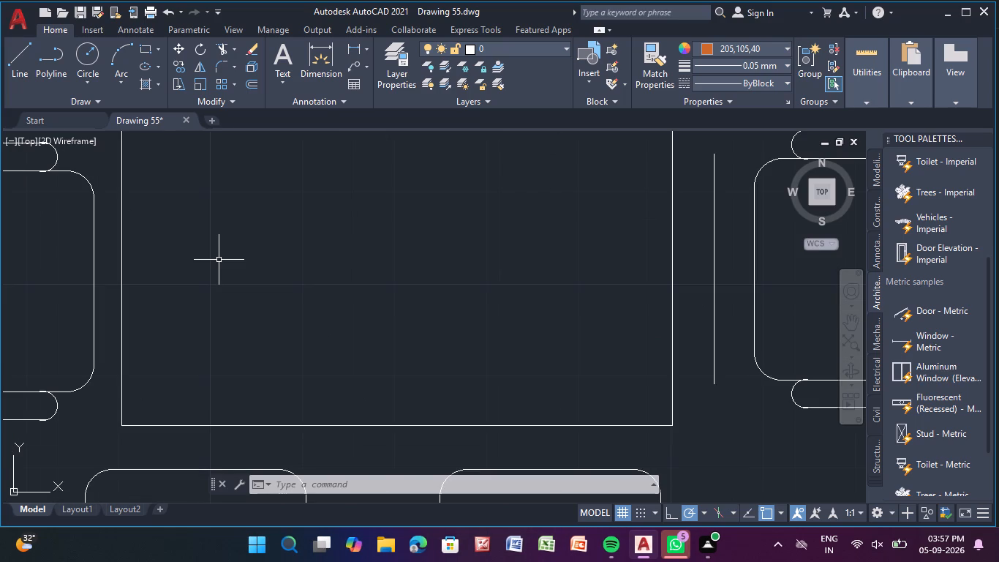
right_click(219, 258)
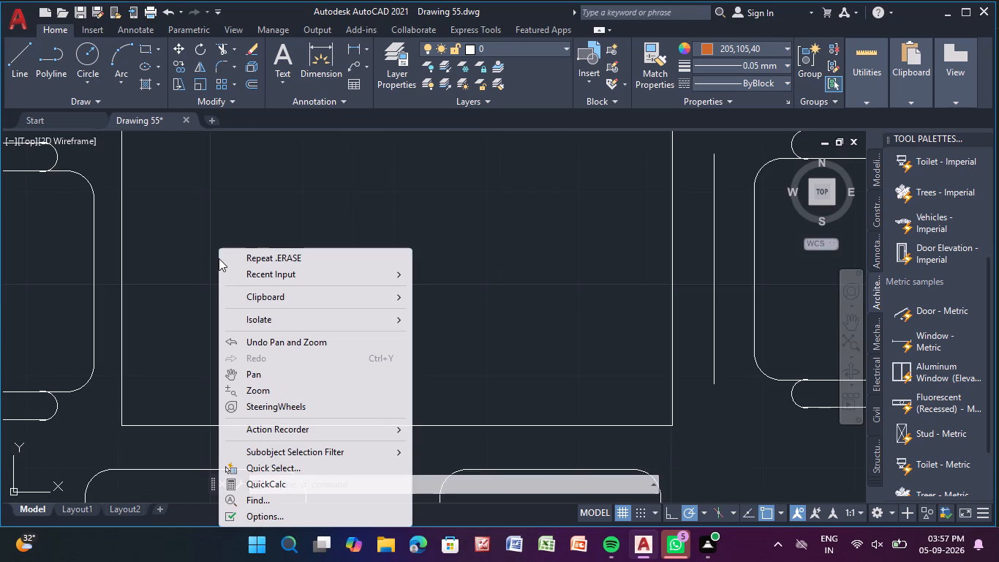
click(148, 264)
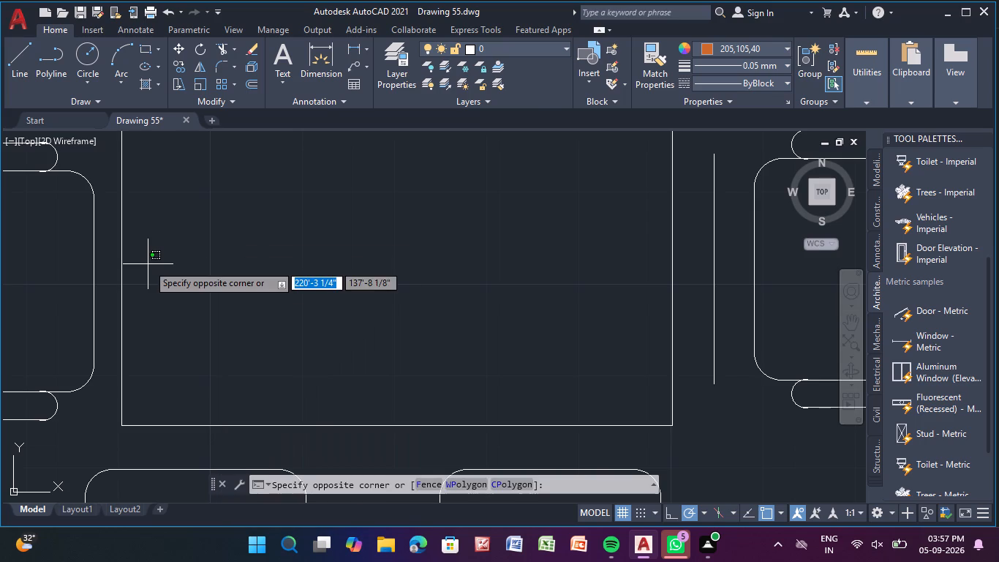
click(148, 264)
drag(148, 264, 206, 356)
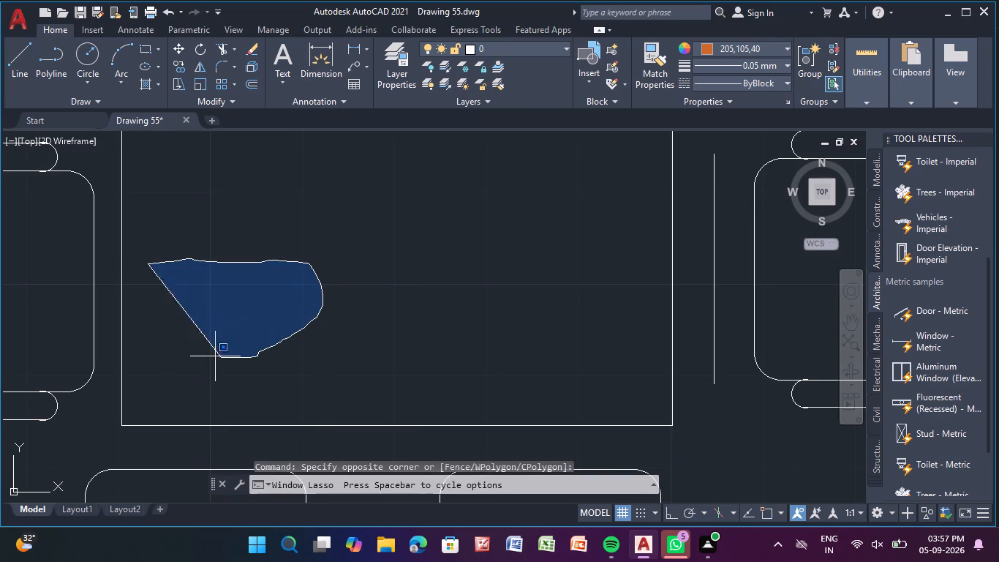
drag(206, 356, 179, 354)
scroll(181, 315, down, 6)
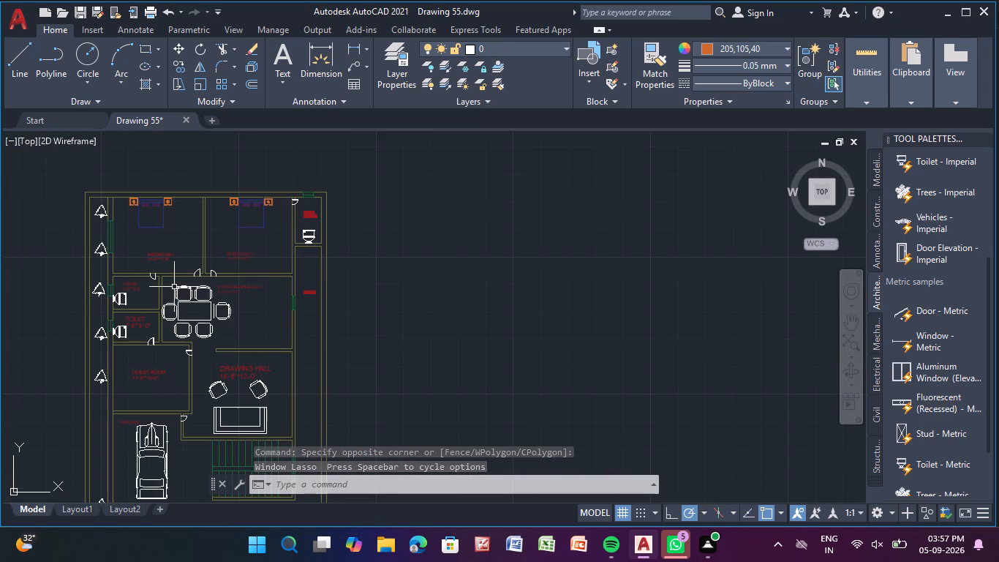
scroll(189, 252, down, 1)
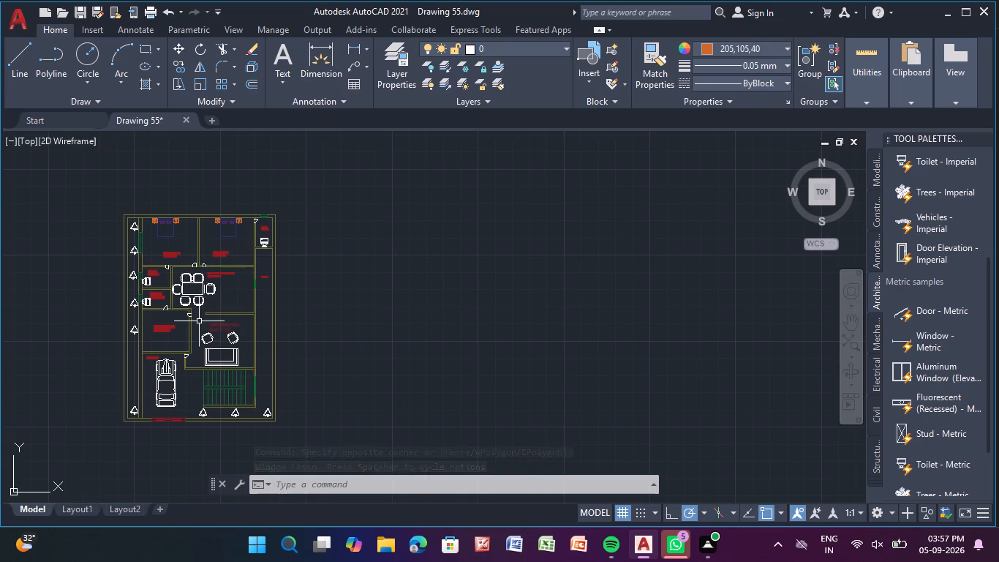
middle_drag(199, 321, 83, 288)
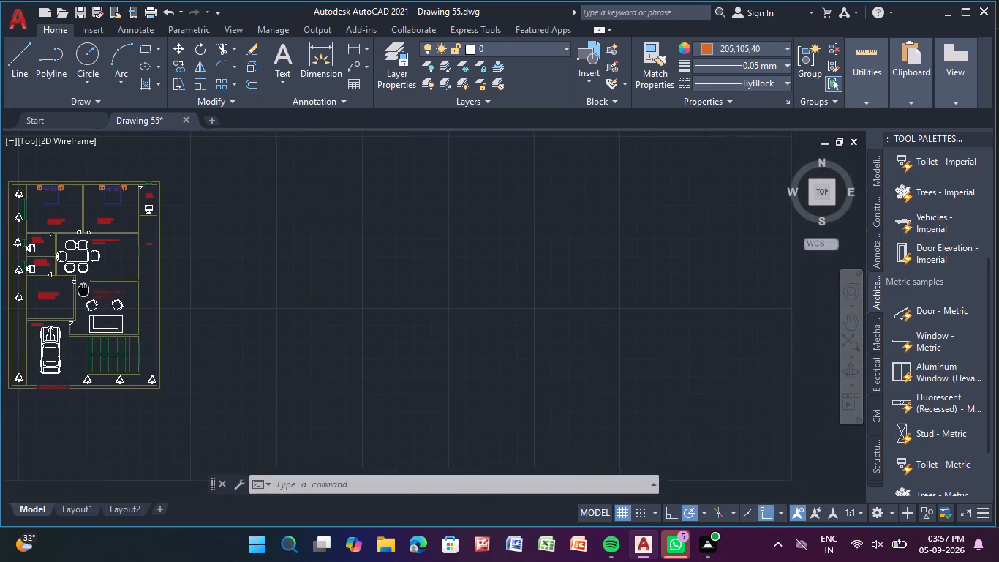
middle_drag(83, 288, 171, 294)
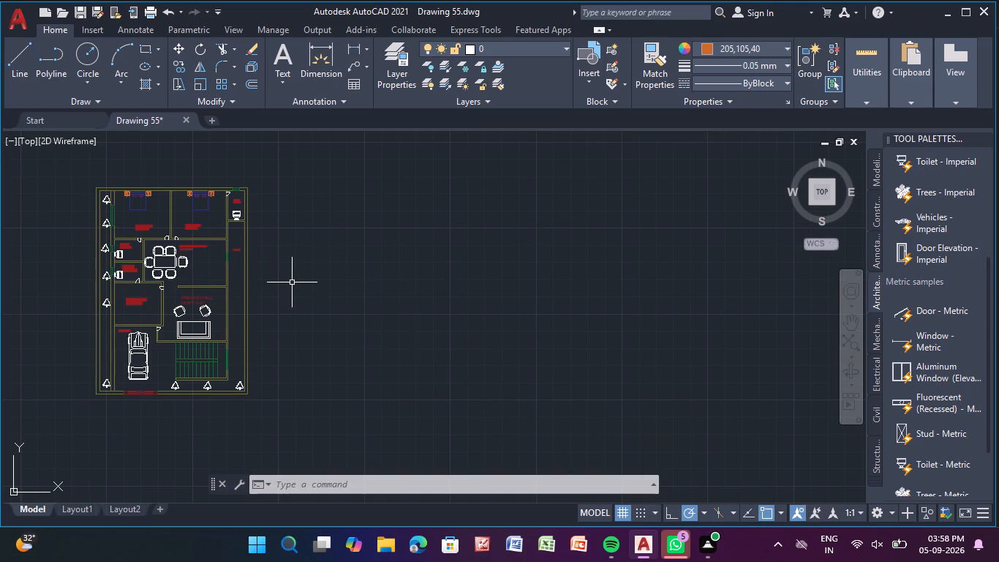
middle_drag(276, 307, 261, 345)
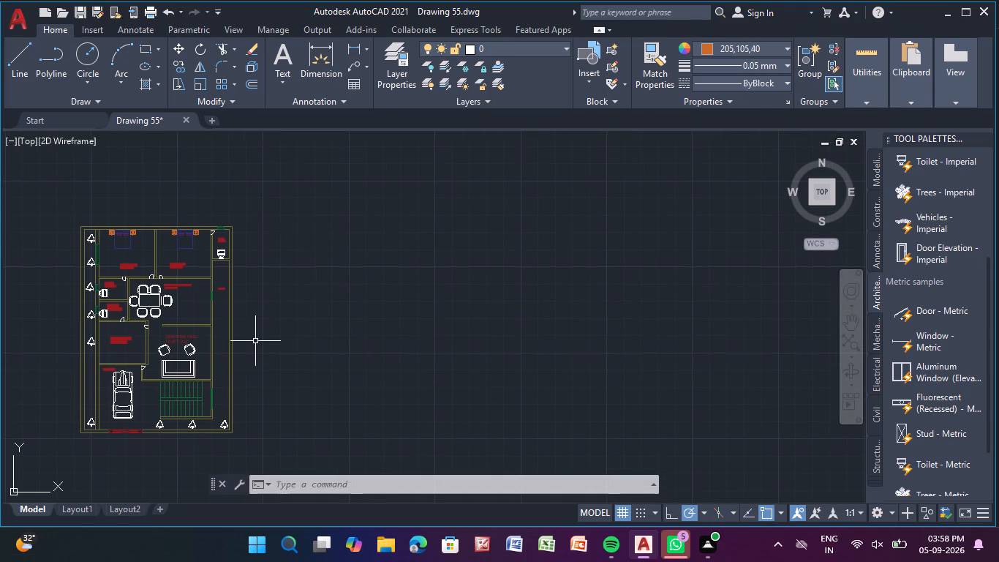
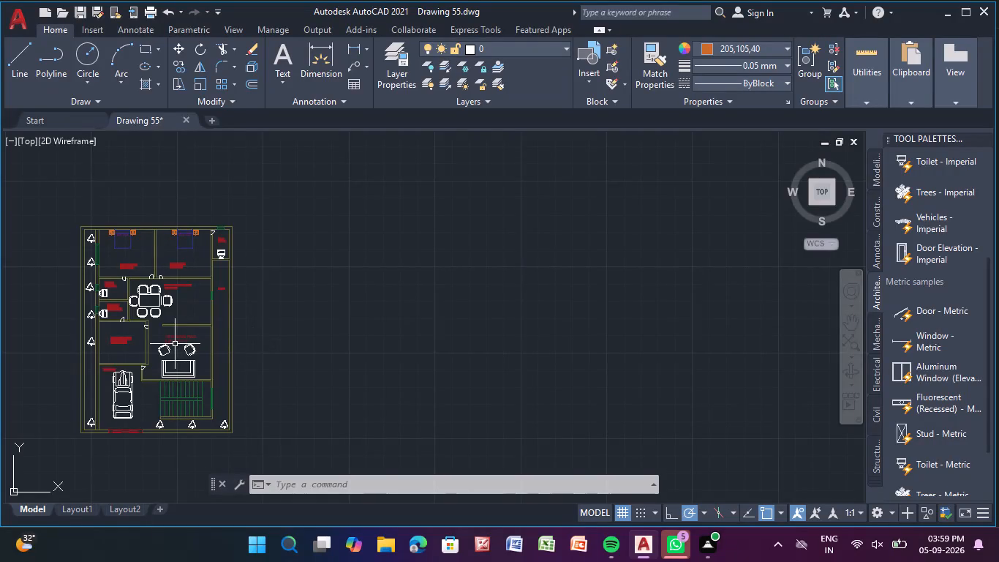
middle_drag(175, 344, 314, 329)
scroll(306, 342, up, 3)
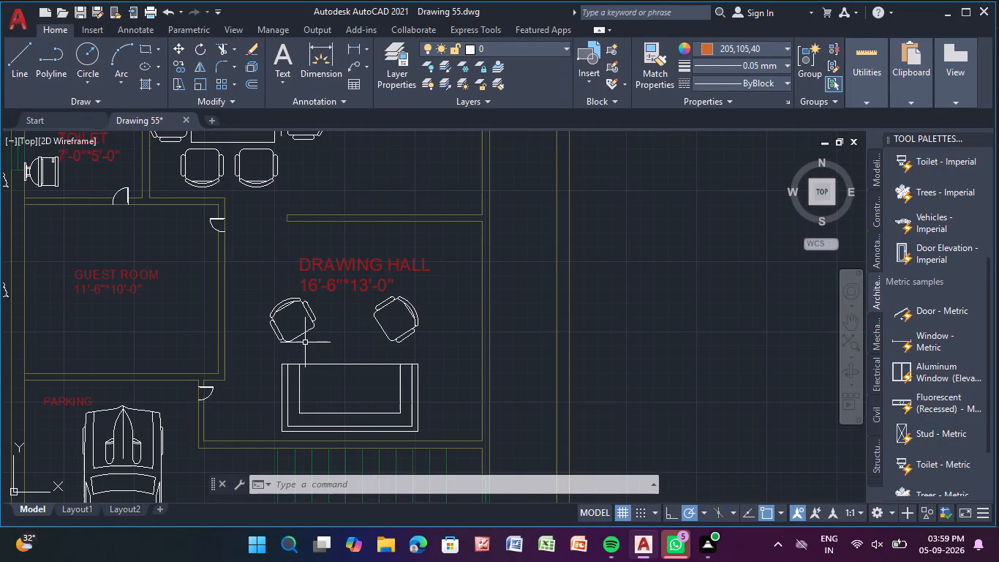
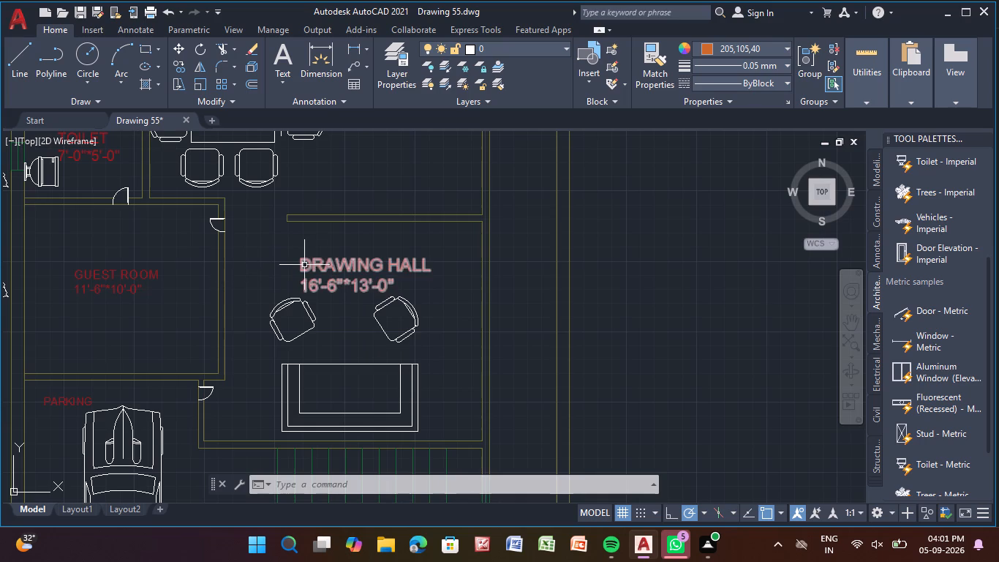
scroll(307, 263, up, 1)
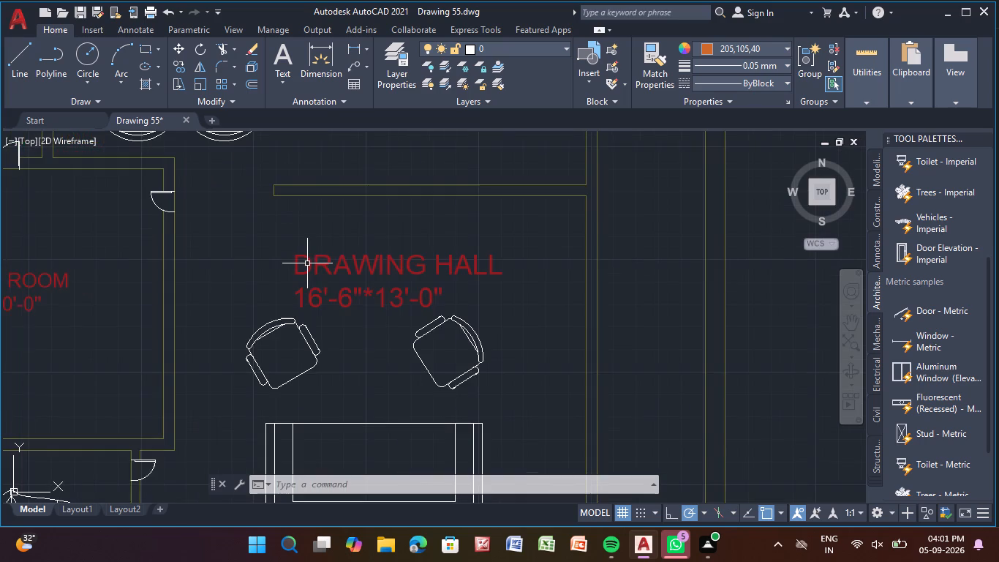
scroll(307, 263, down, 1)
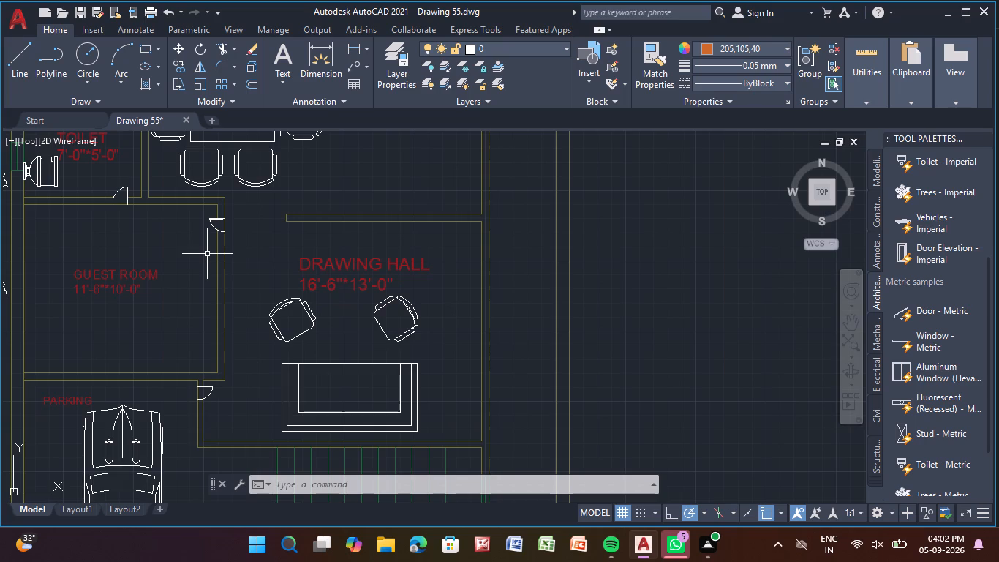
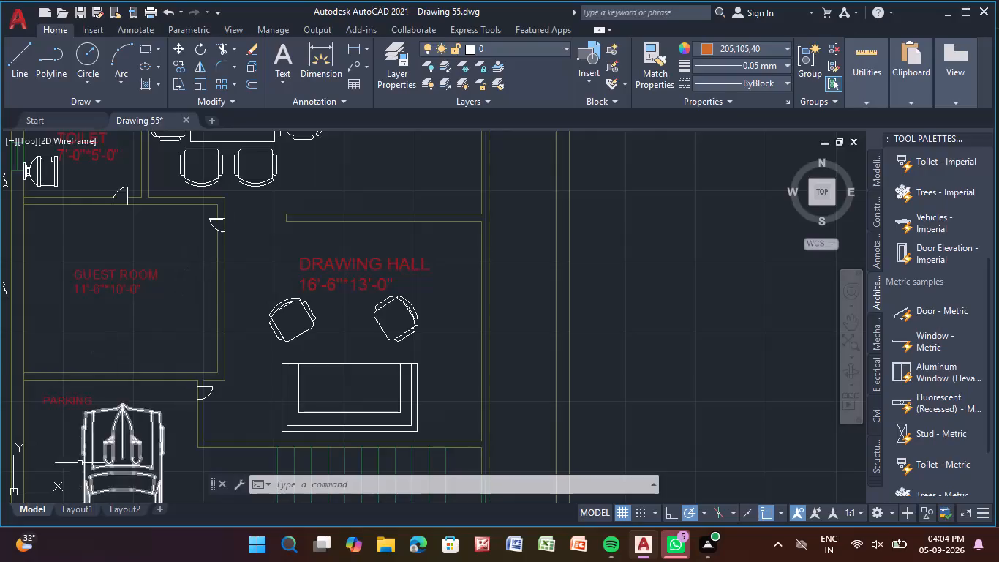
Examine the floor plan's rooms, furniture, fixtures and trees, both close up and as a whole.
scroll(283, 365, down, 3)
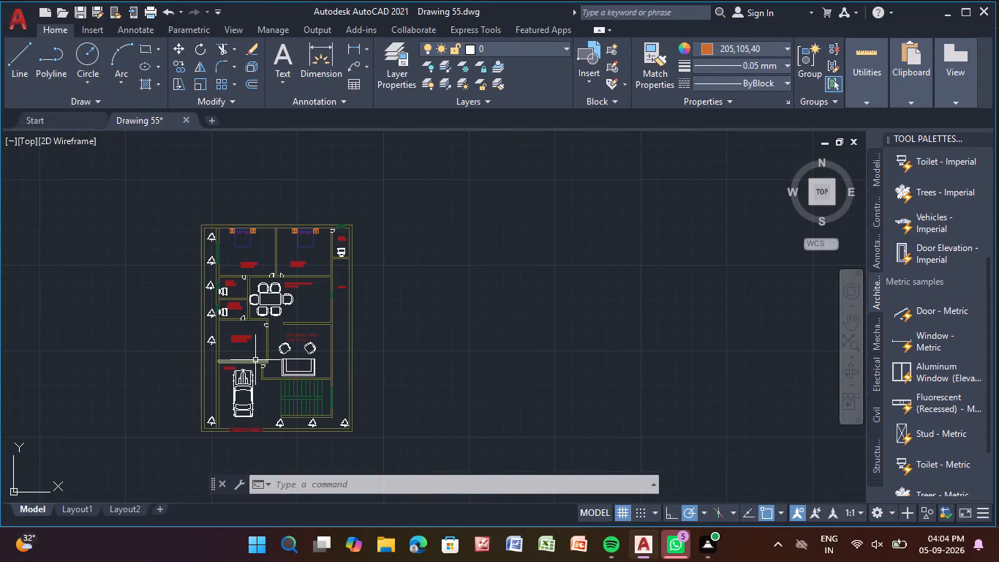
scroll(235, 227, up, 3)
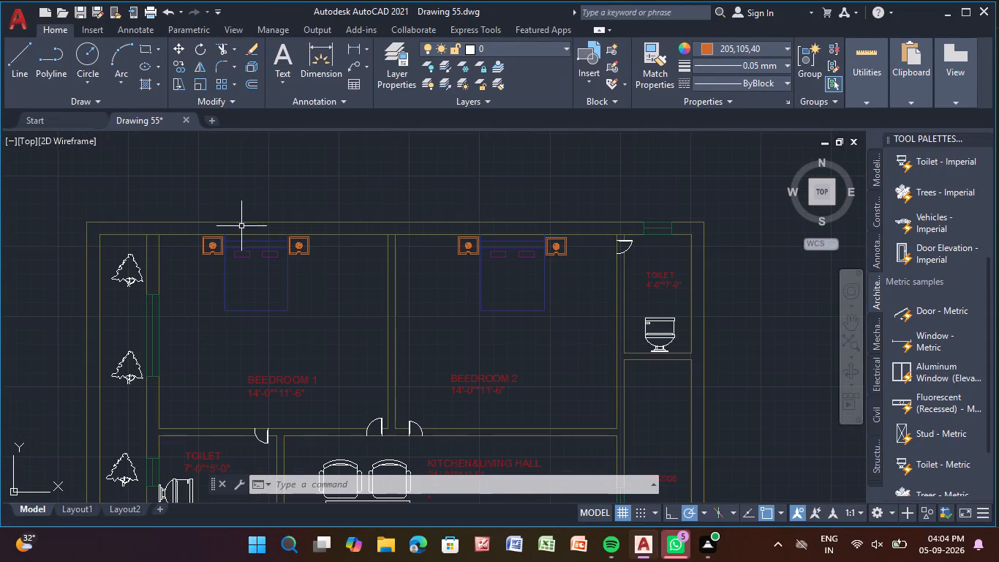
scroll(339, 272, up, 7)
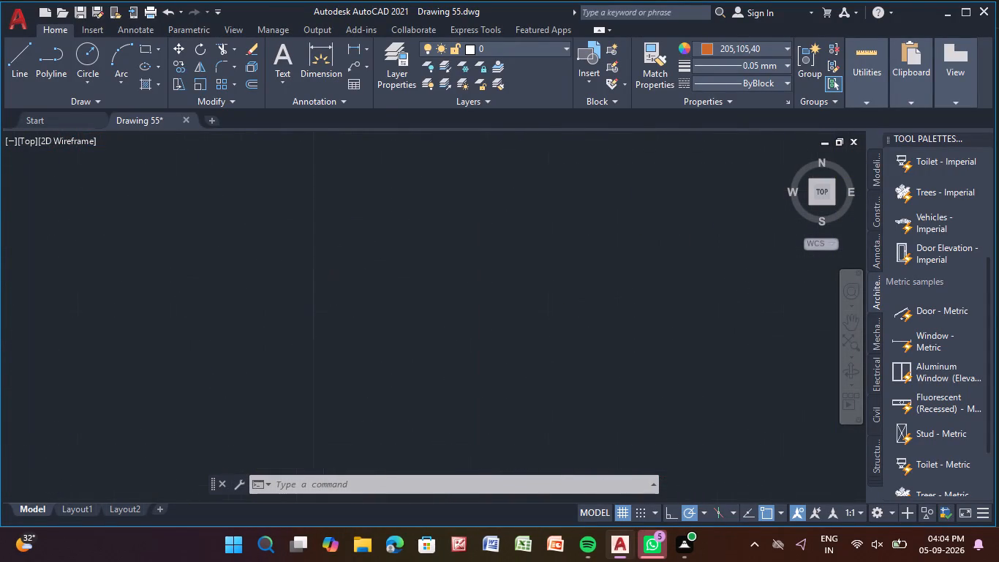
scroll(344, 252, up, 16)
scroll(344, 252, up, 7)
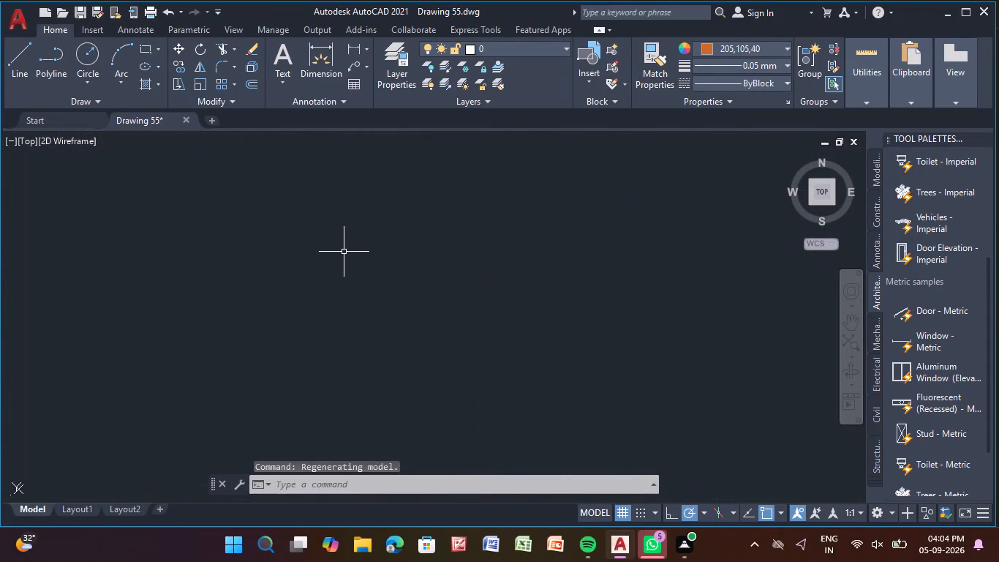
scroll(344, 252, up, 4)
scroll(344, 252, down, 15)
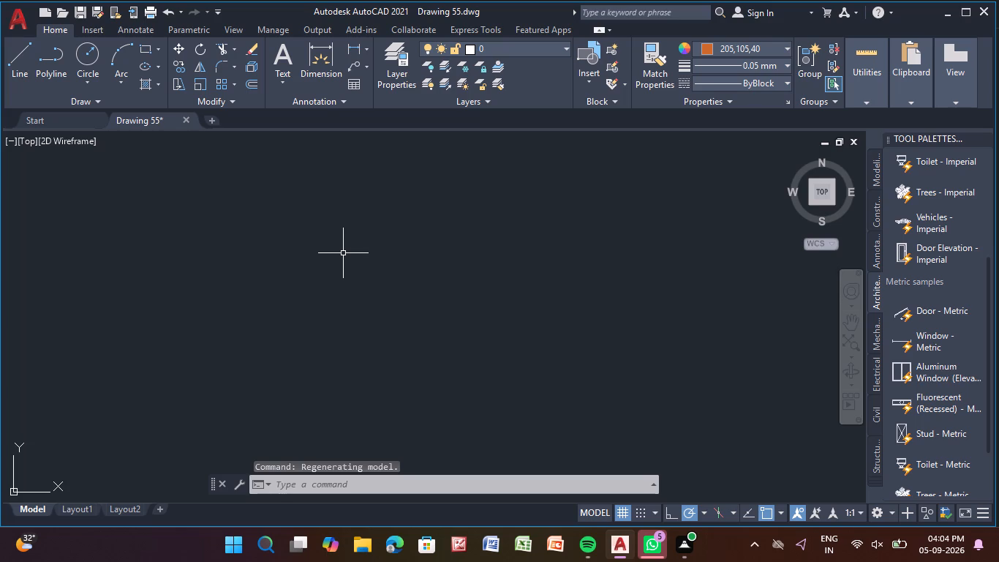
scroll(343, 253, down, 14)
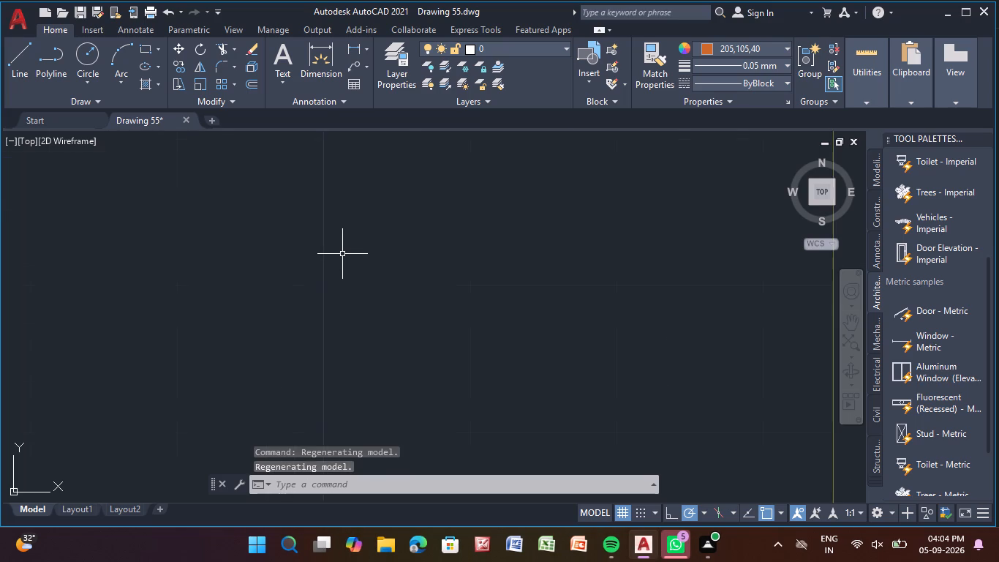
scroll(342, 254, down, 3)
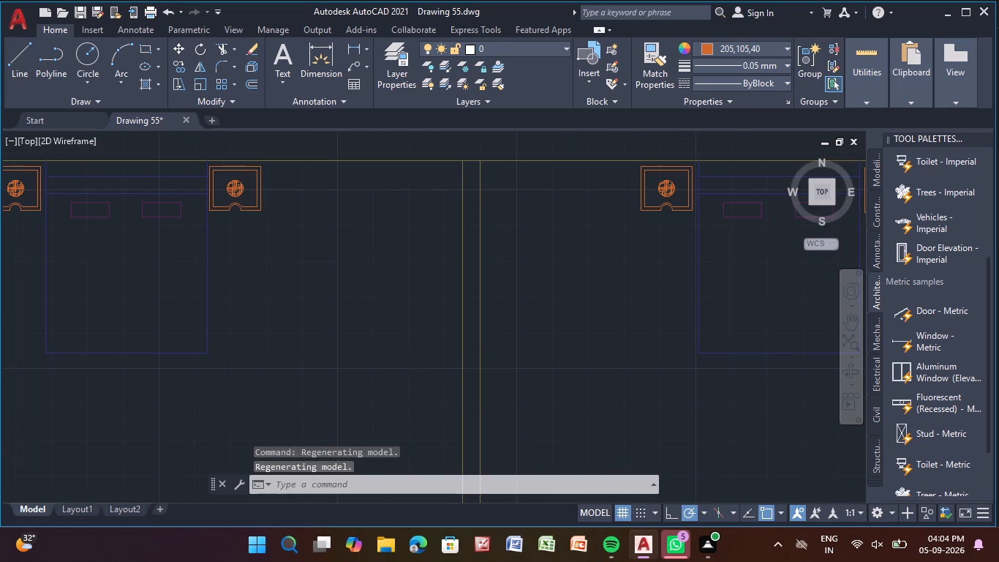
scroll(342, 254, down, 1)
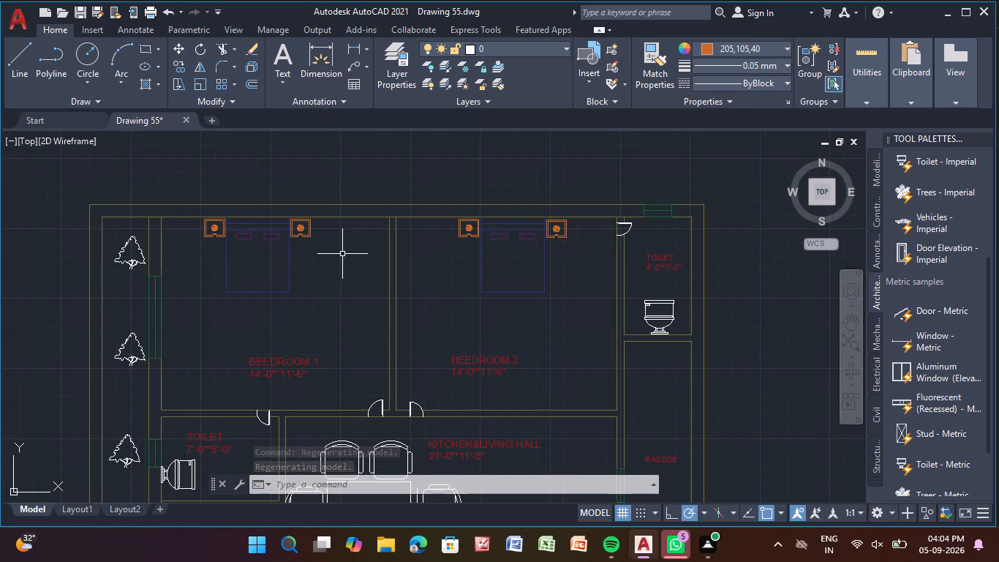
scroll(342, 254, down, 3)
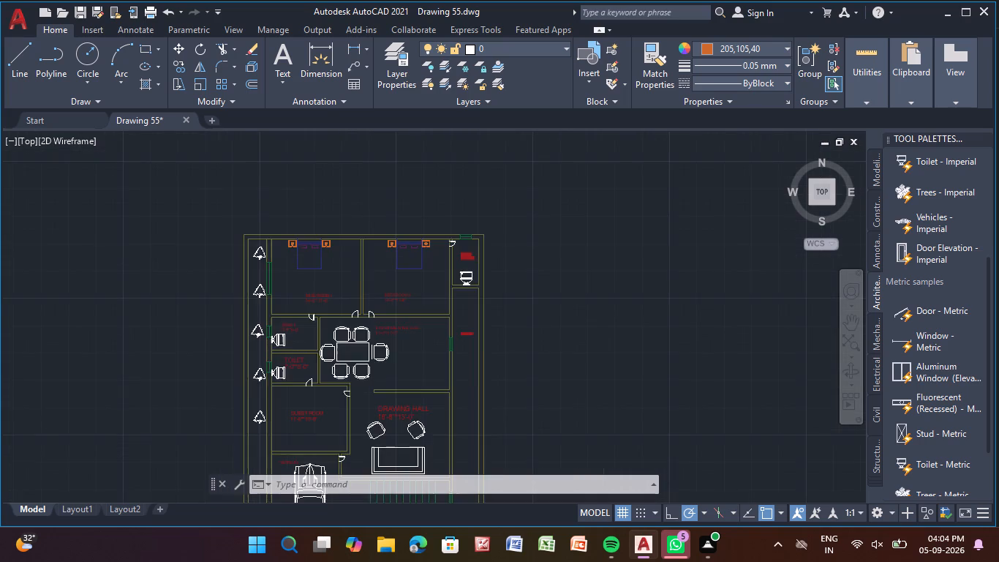
scroll(342, 254, down, 1)
middle_drag(342, 254, 269, 214)
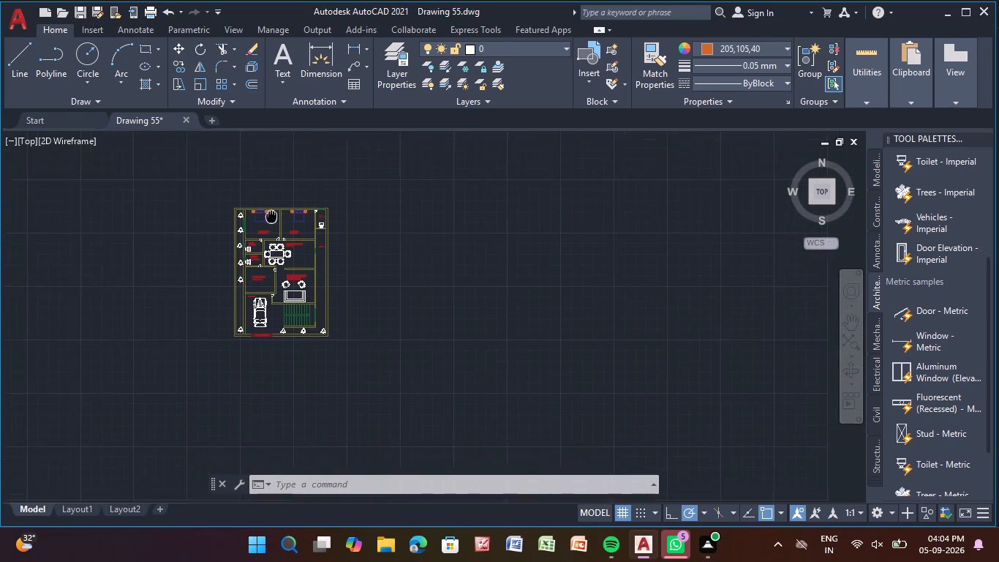
middle_drag(269, 214, 190, 211)
scroll(190, 229, up, 1)
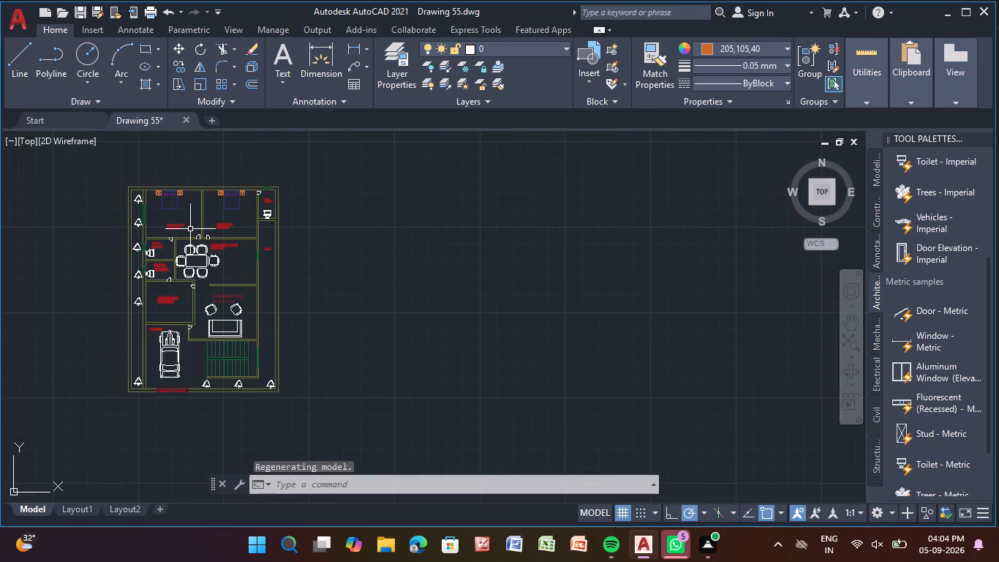
scroll(190, 229, up, 1)
middle_drag(197, 225, 186, 252)
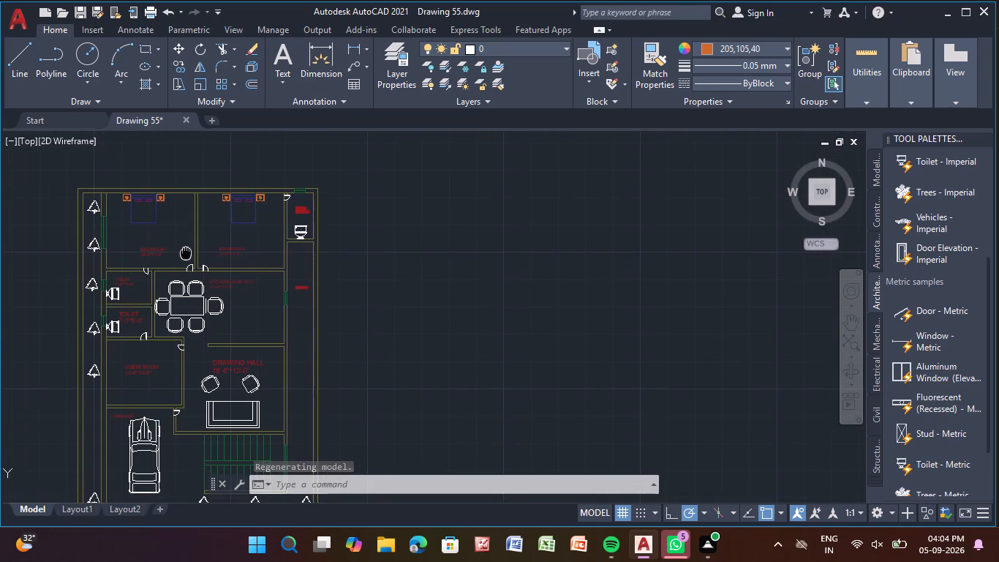
middle_drag(186, 252, 200, 244)
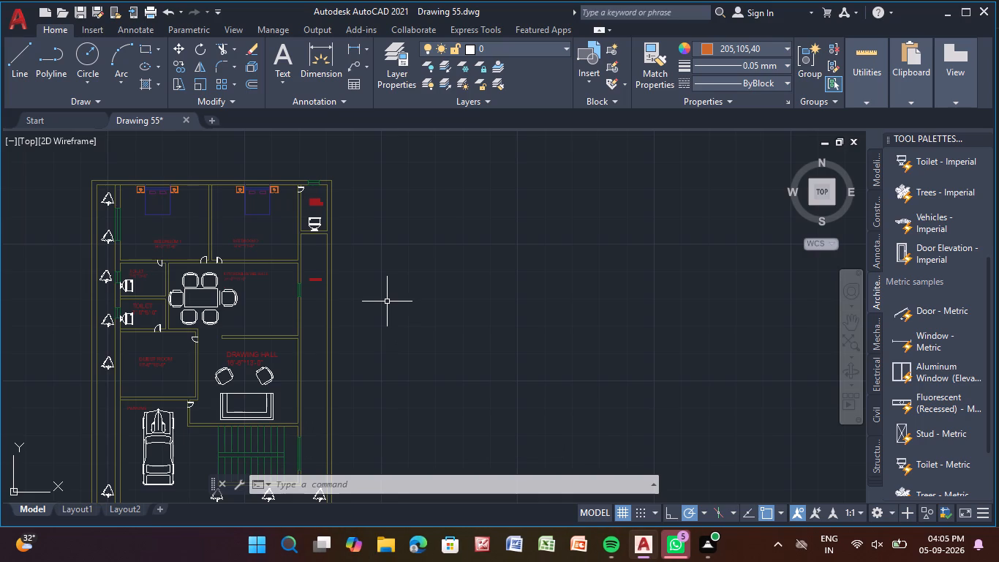
Set the current object colour to dark green 19,103,52 for new line work.
click(24, 52)
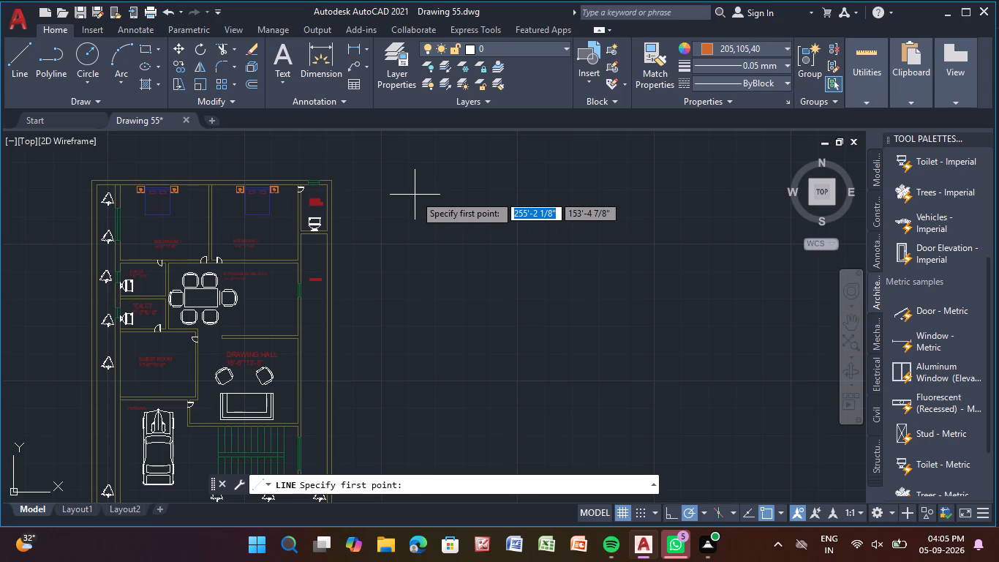
scroll(415, 195, down, 2)
middle_drag(414, 195, 290, 231)
scroll(321, 222, up, 2)
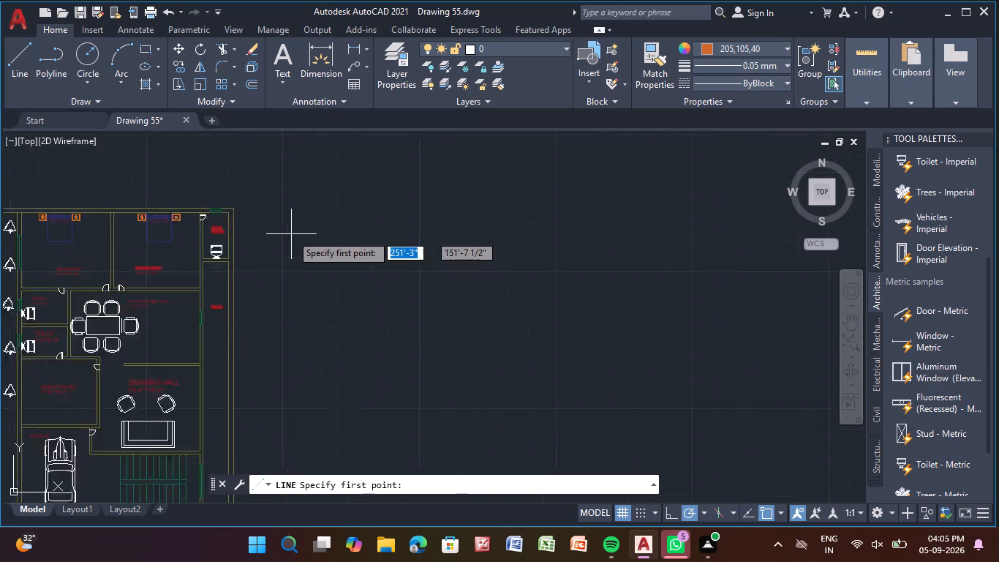
scroll(291, 234, up, 2)
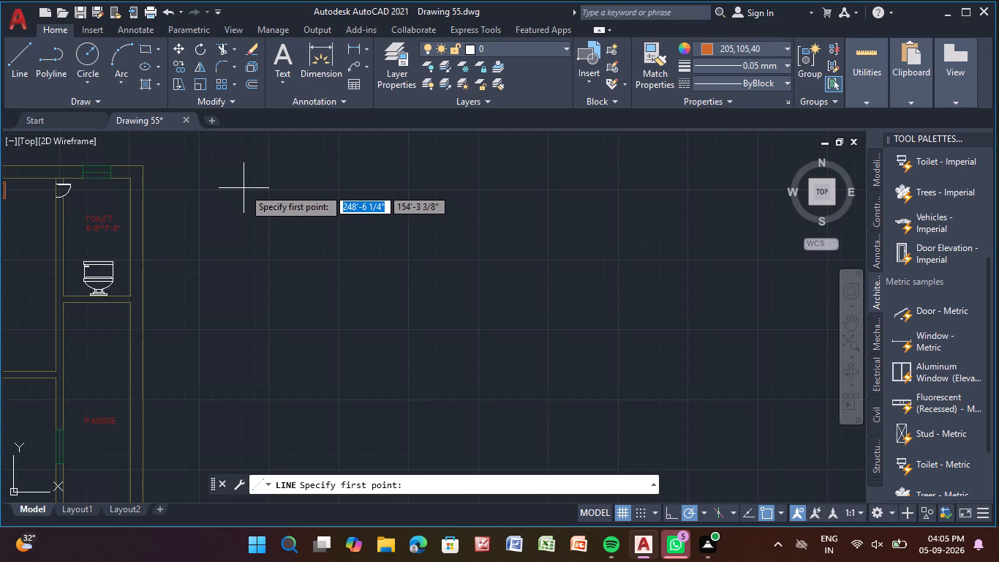
click(731, 52)
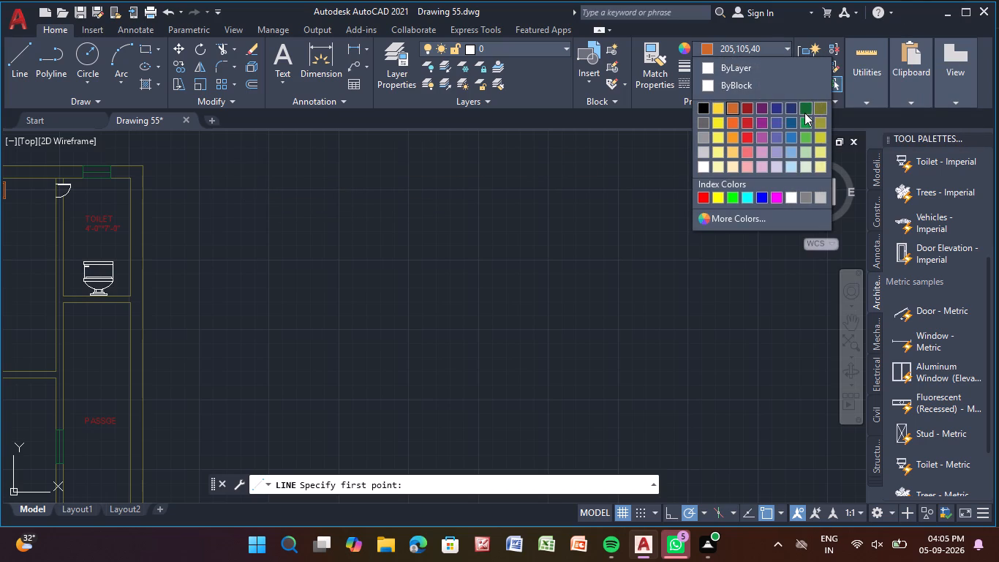
click(804, 113)
Draw a closed rectangular outline 24' wide and 34' high from lines in the empty area east of the floor plan.
click(14, 56)
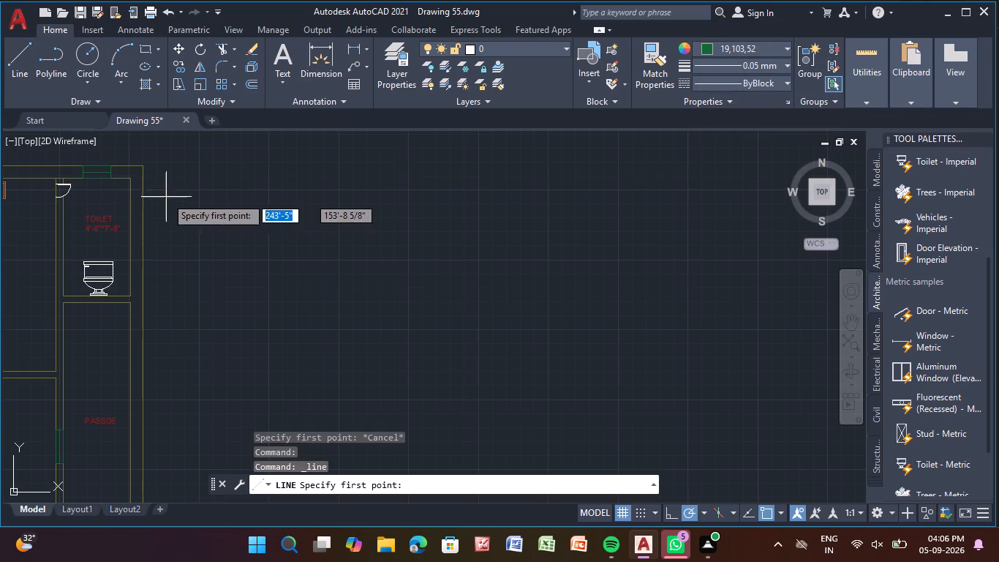
click(234, 188)
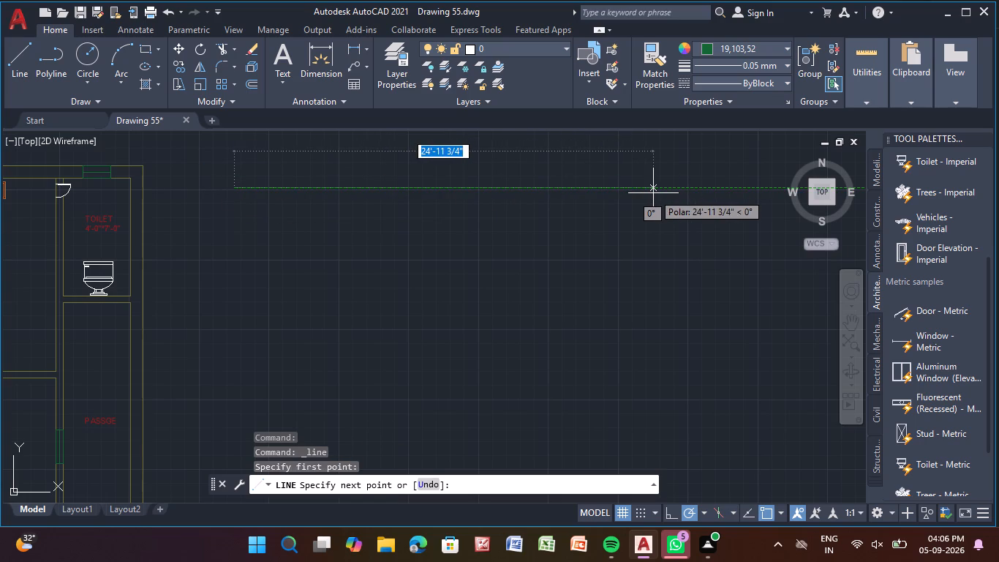
key(2)
key(4)
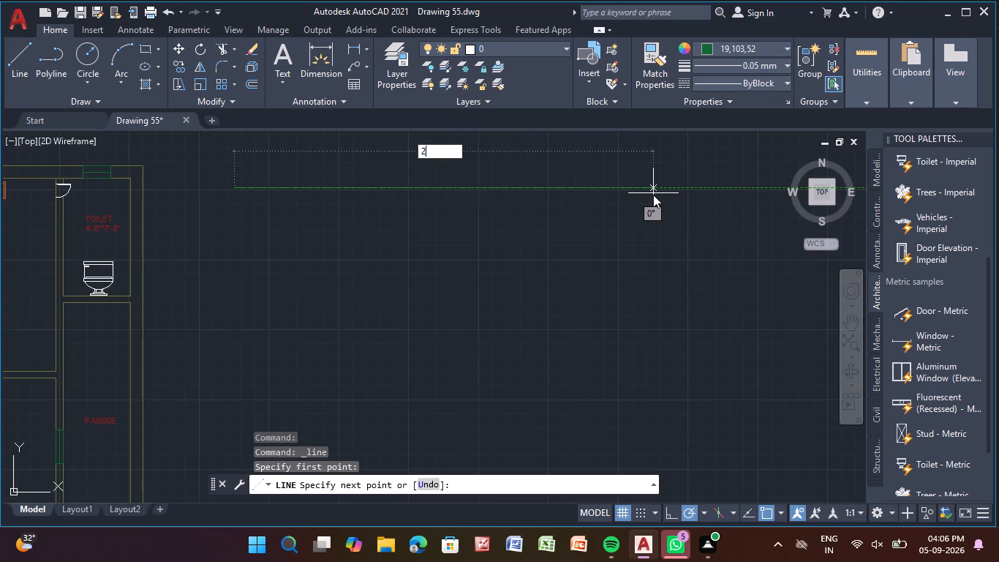
key(apostrophe)
key(Return)
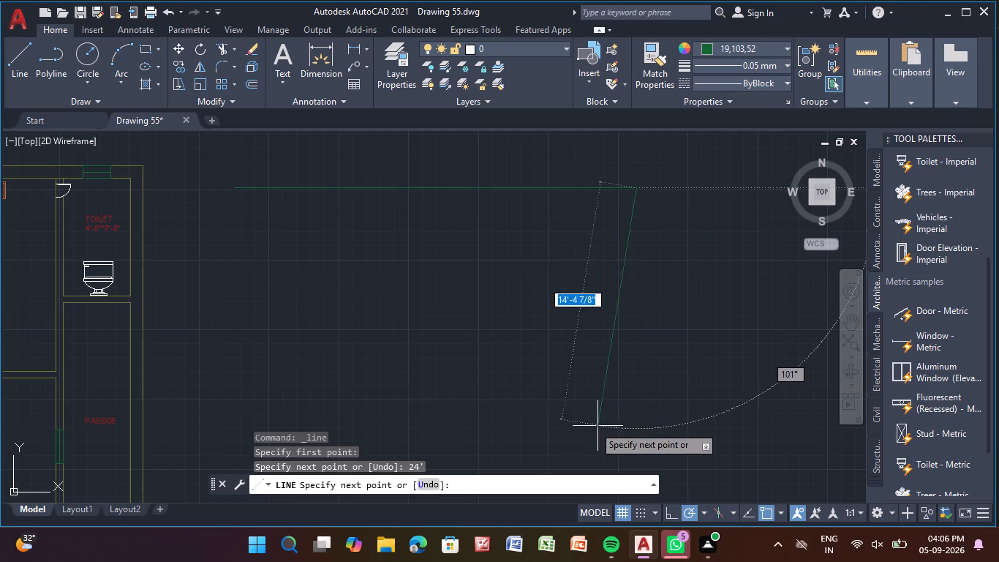
scroll(619, 426, down, 2)
middle_drag(619, 424, 627, 256)
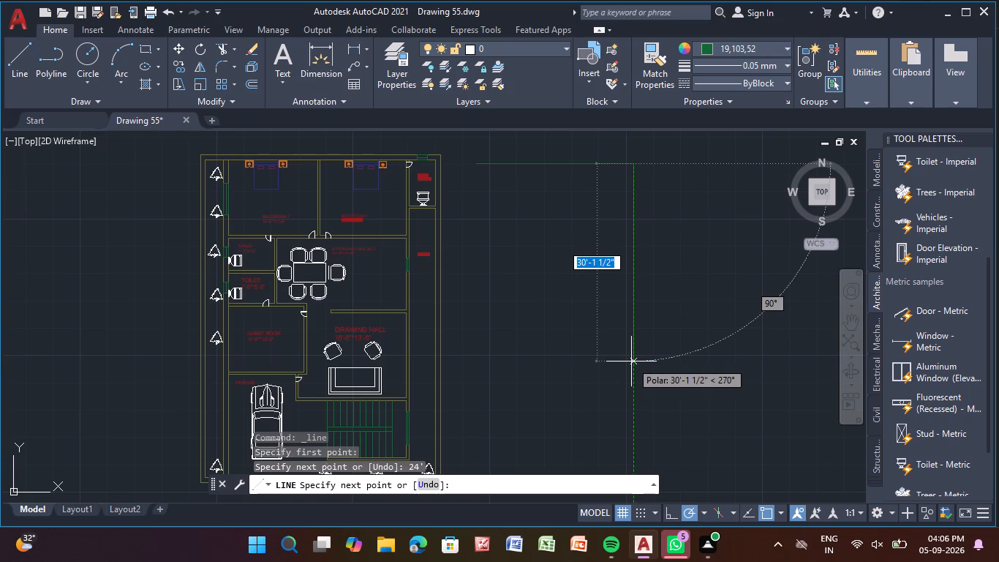
text(34)
key(apostrophe)
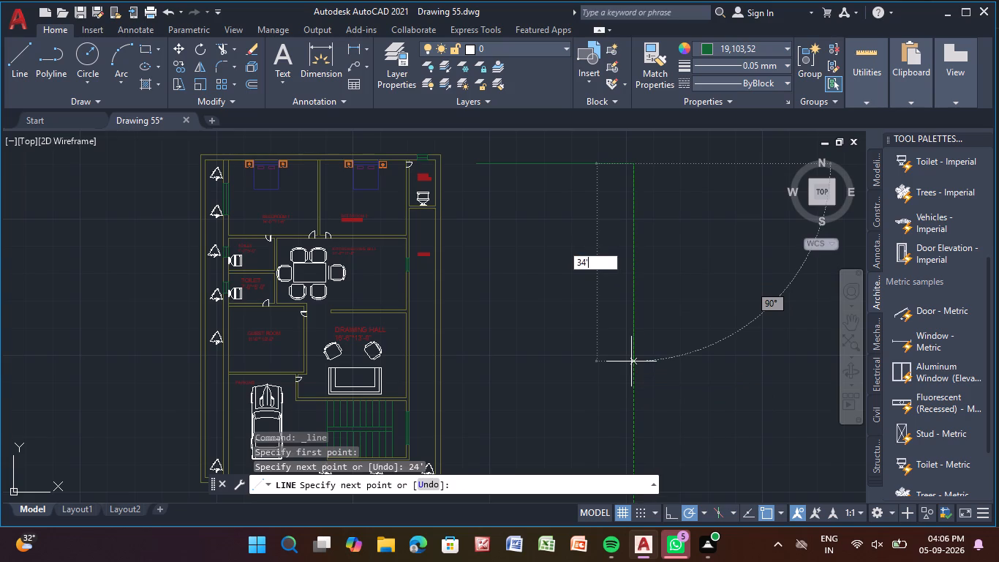
key(Return)
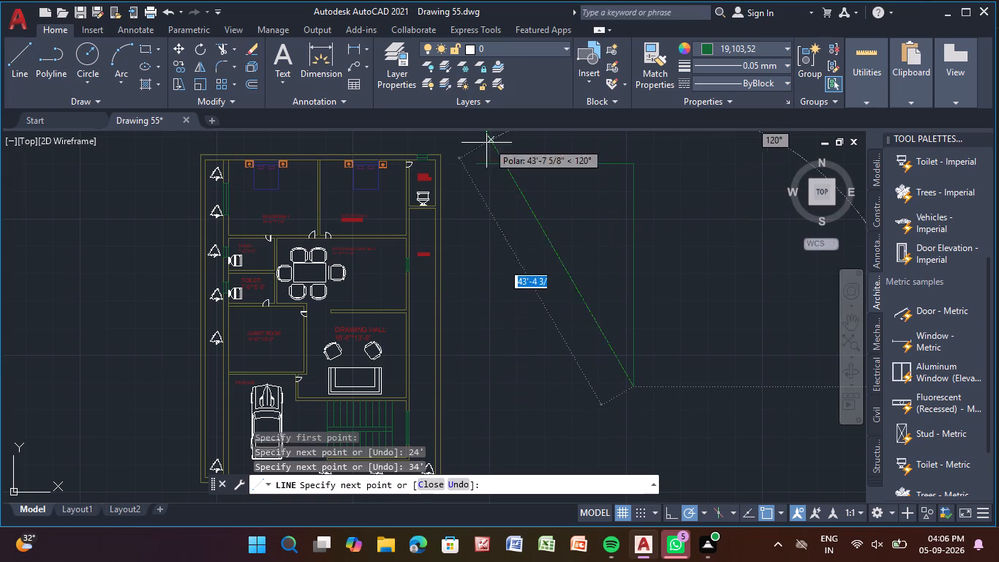
click(475, 389)
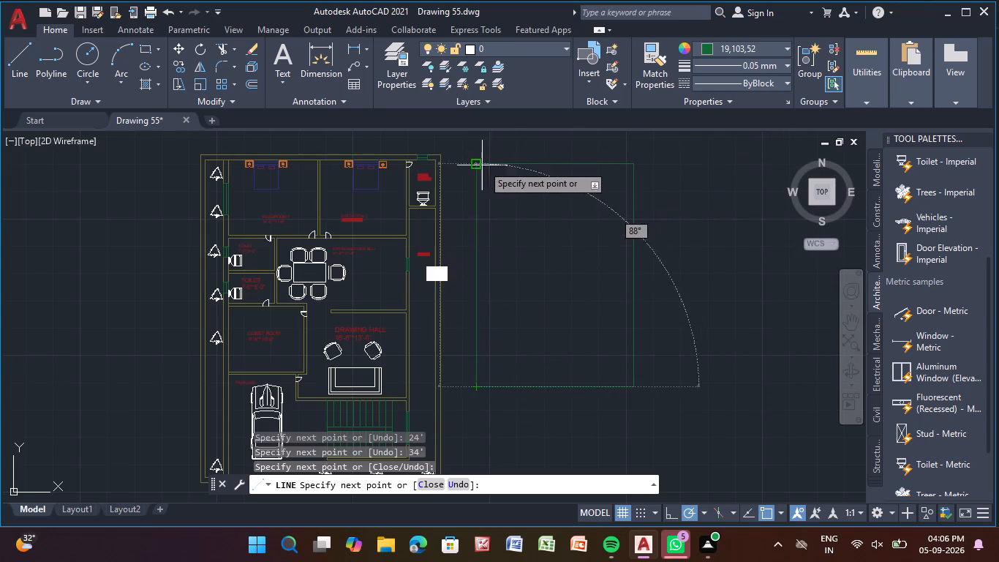
scroll(475, 162, up, 1)
middle_drag(475, 162, 477, 220)
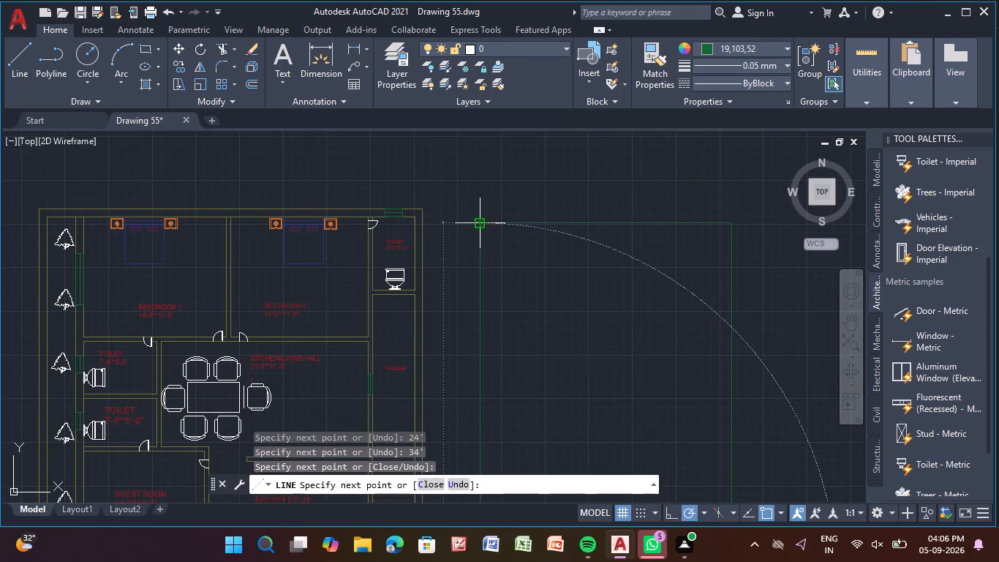
click(475, 223)
key(Escape)
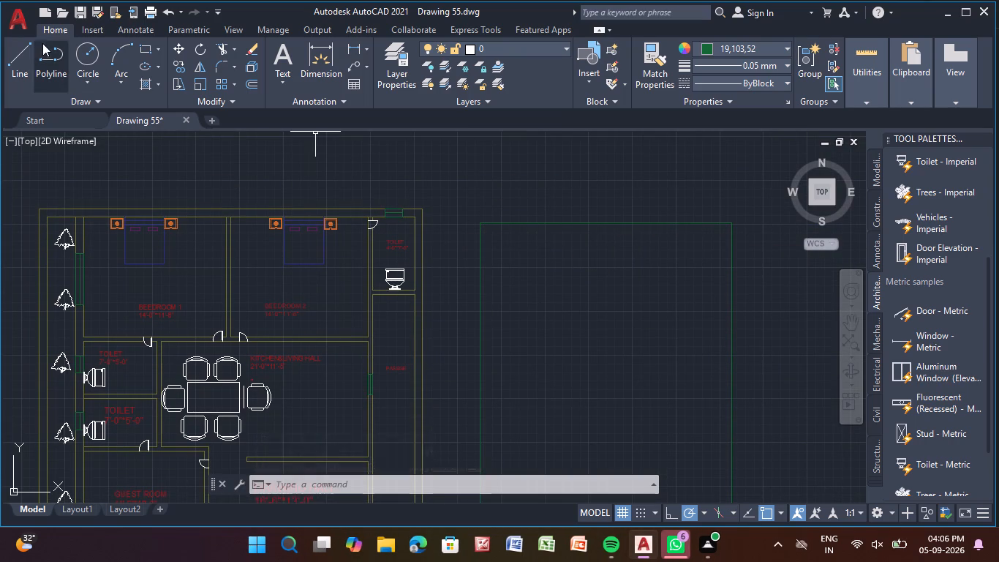
Draw a vertical line from the midpoint of the new rectangle's top edge partway down into its interior.
click(7, 52)
scroll(507, 220, up, 2)
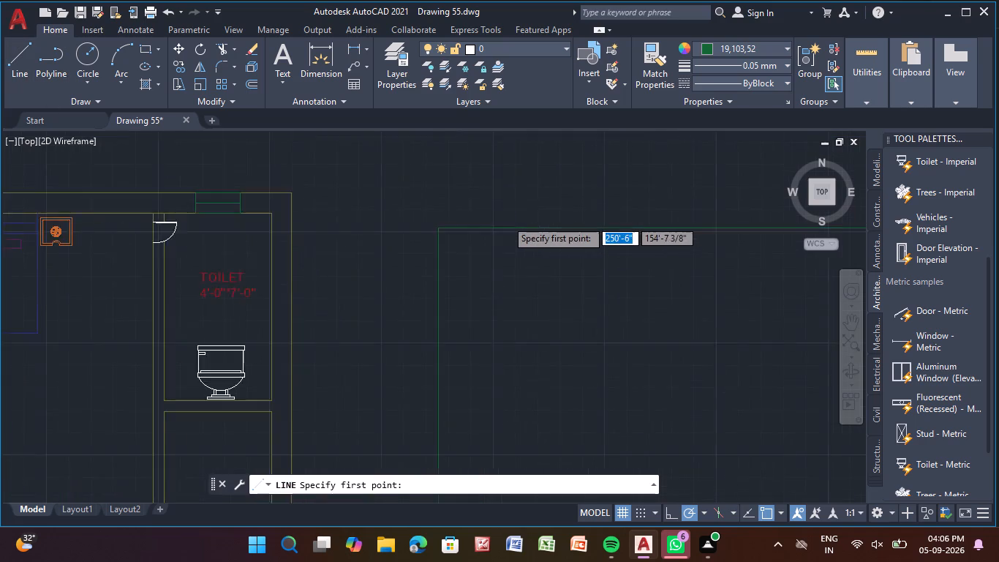
scroll(506, 220, up, 1)
middle_drag(503, 221, 195, 218)
scroll(195, 218, up, 1)
middle_click(195, 218)
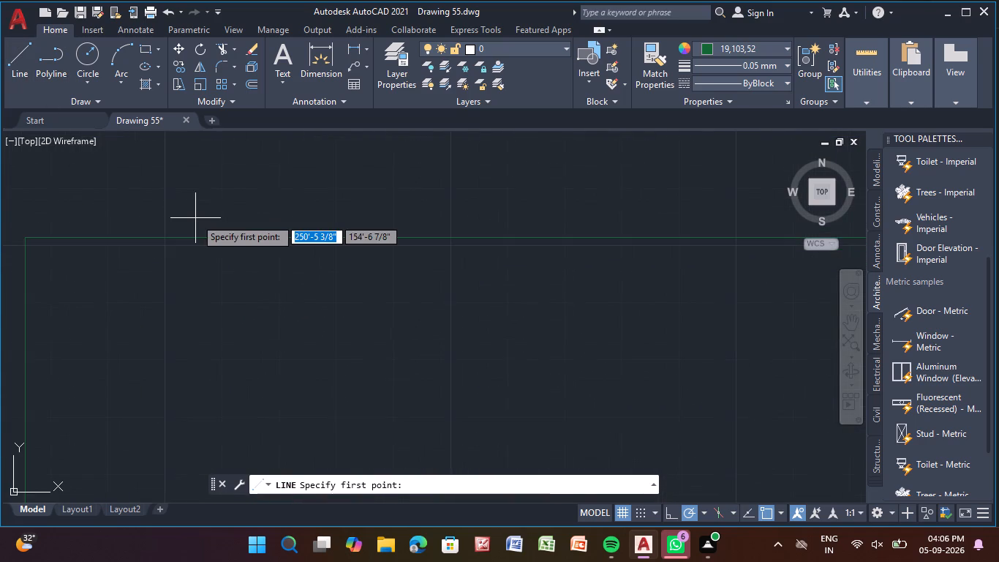
scroll(195, 218, down, 2)
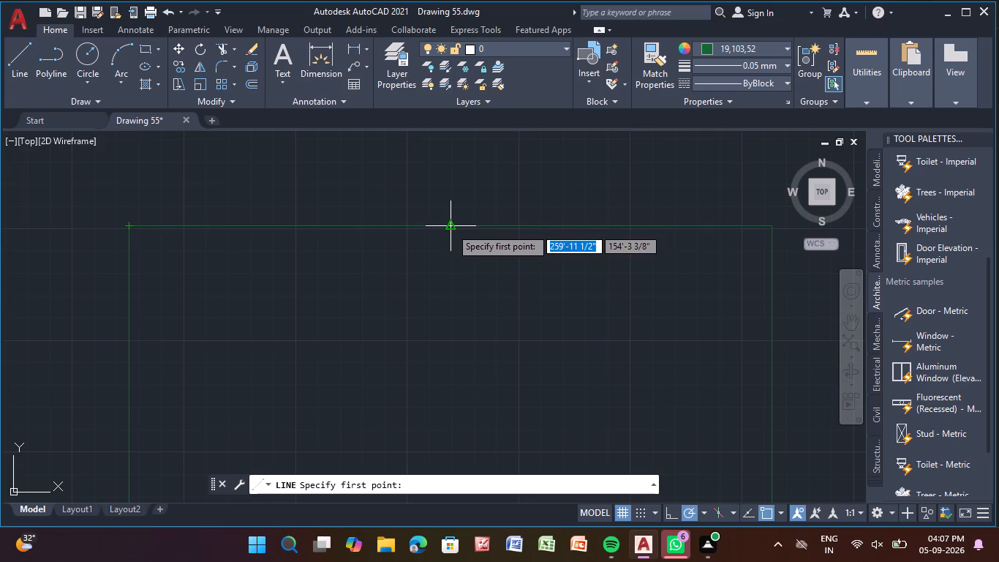
click(448, 228)
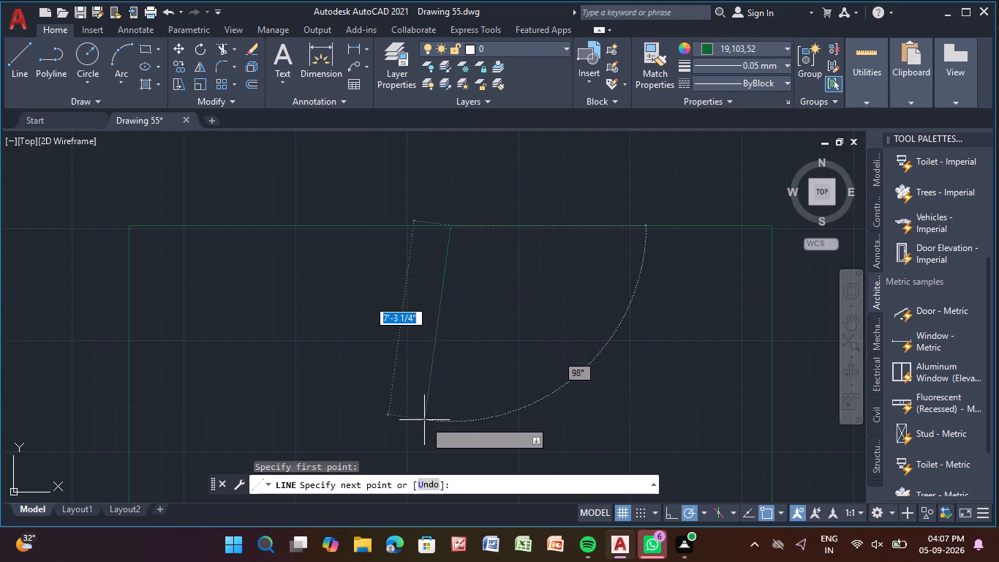
scroll(407, 443, down, 2)
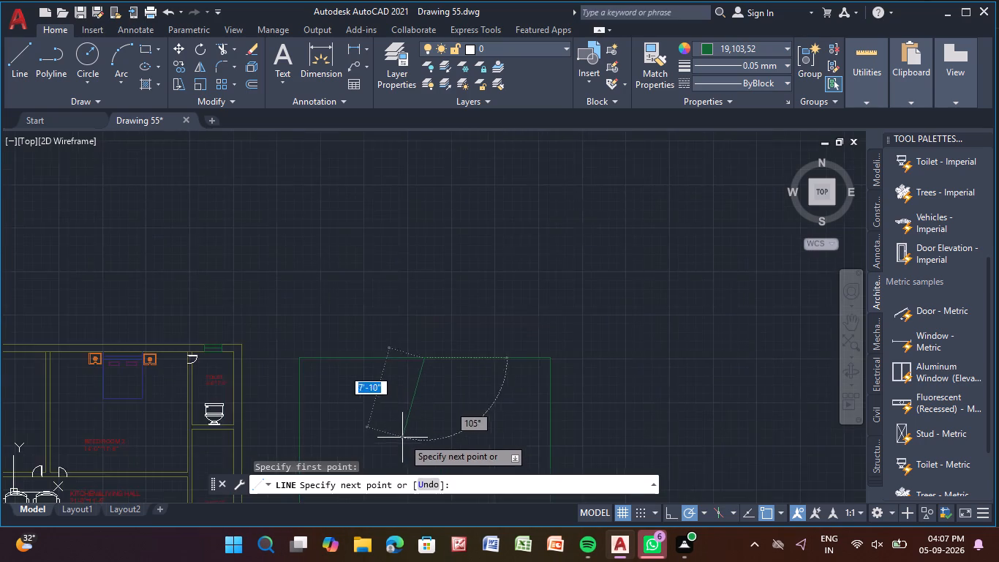
scroll(402, 438, down, 1)
middle_drag(402, 436, 524, 226)
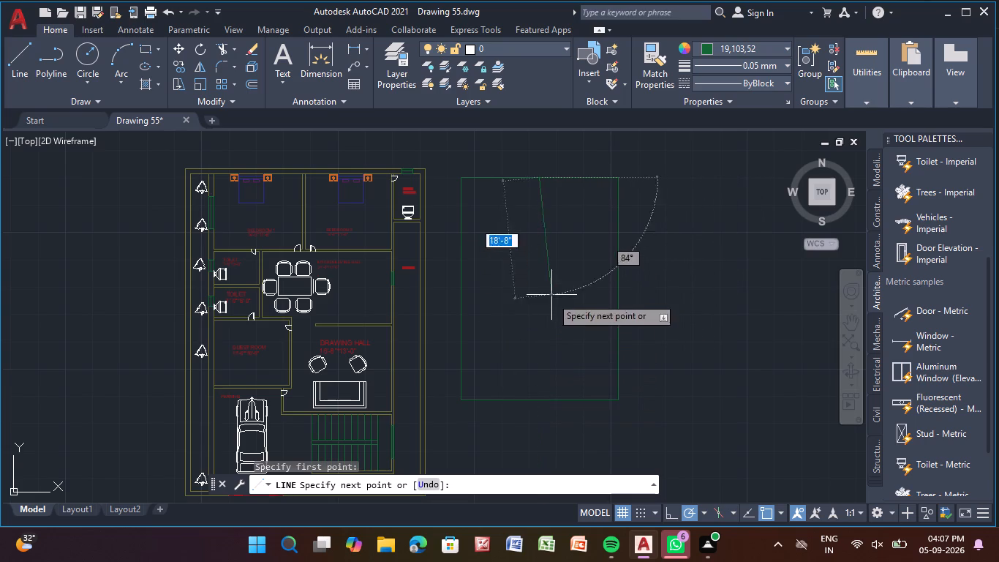
click(538, 247)
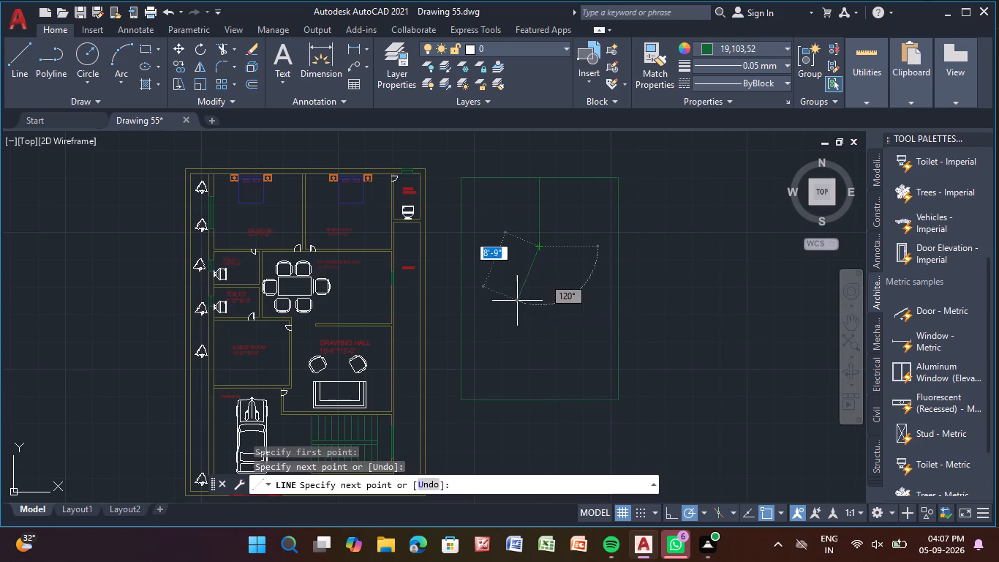
key(Escape)
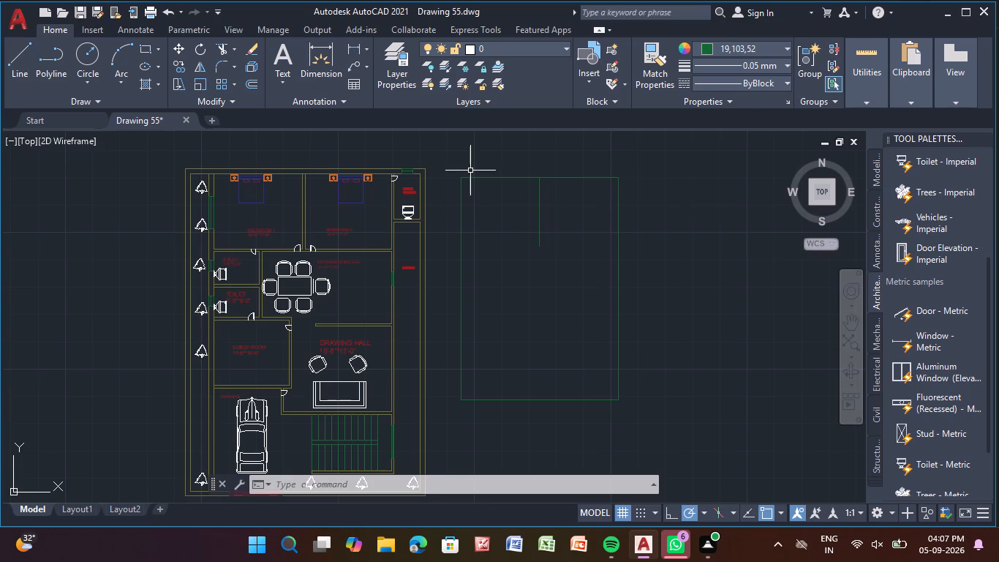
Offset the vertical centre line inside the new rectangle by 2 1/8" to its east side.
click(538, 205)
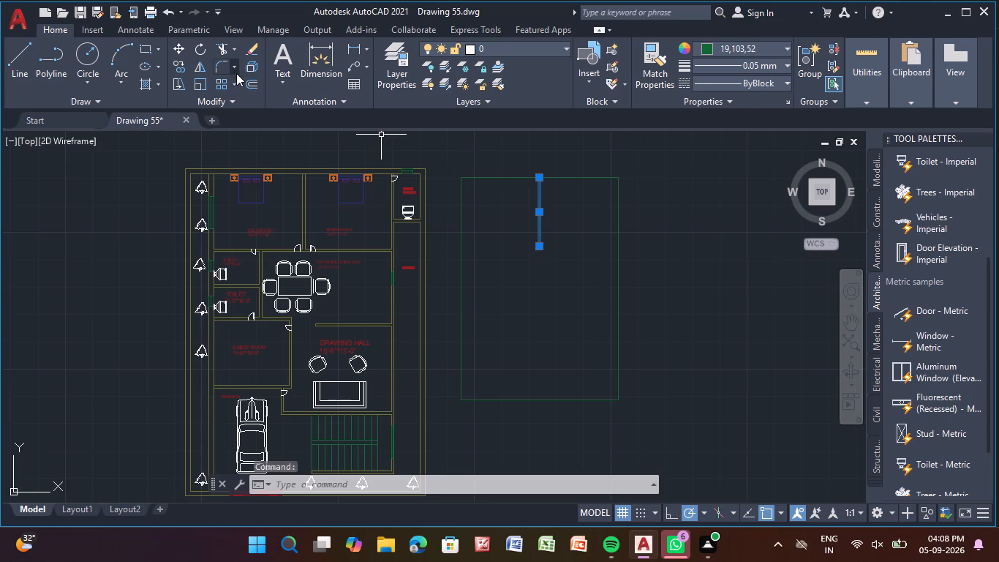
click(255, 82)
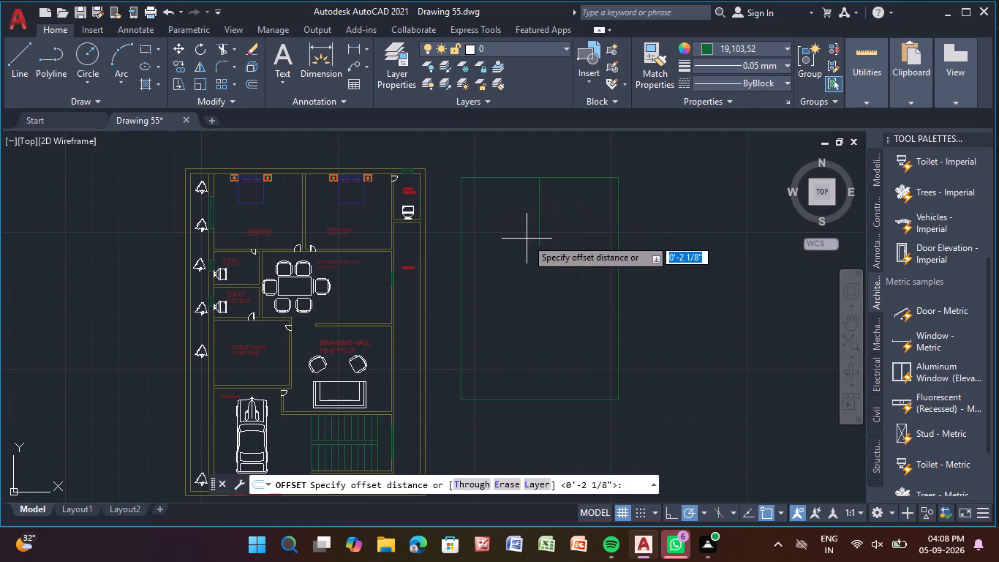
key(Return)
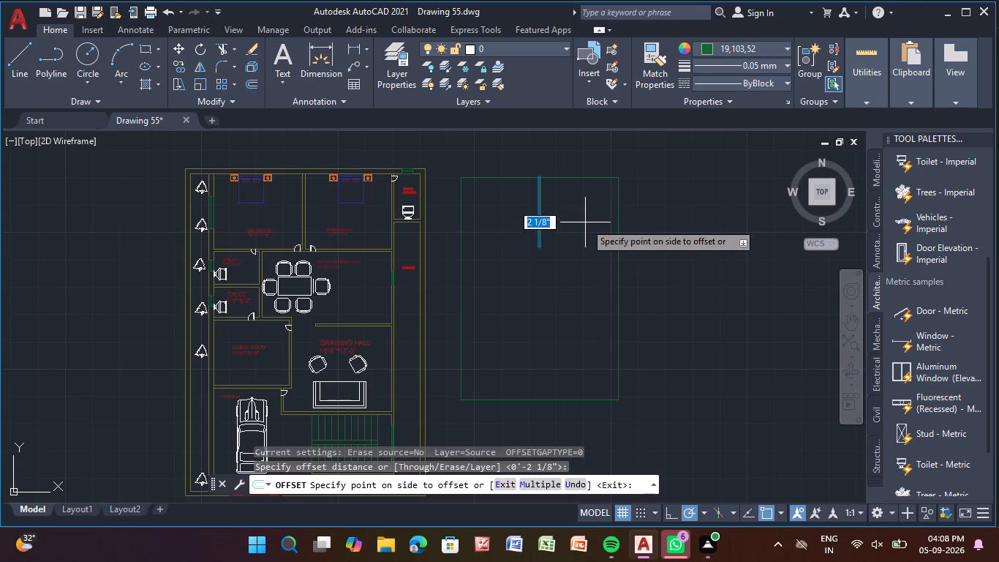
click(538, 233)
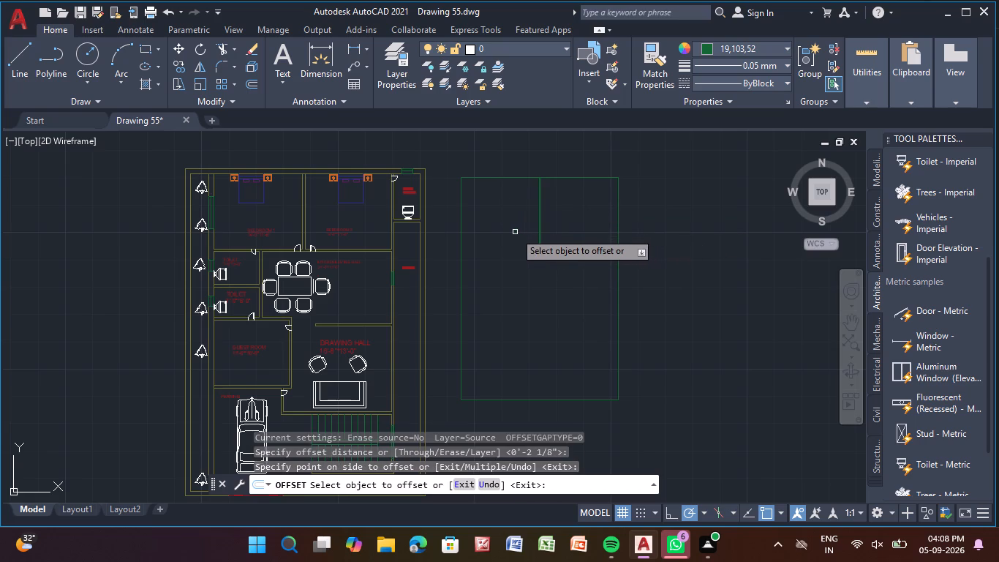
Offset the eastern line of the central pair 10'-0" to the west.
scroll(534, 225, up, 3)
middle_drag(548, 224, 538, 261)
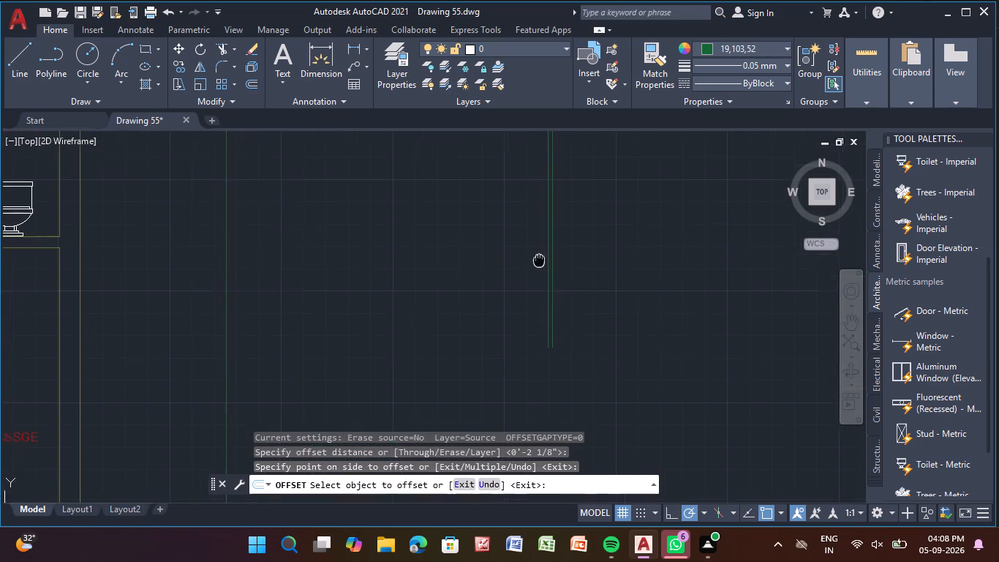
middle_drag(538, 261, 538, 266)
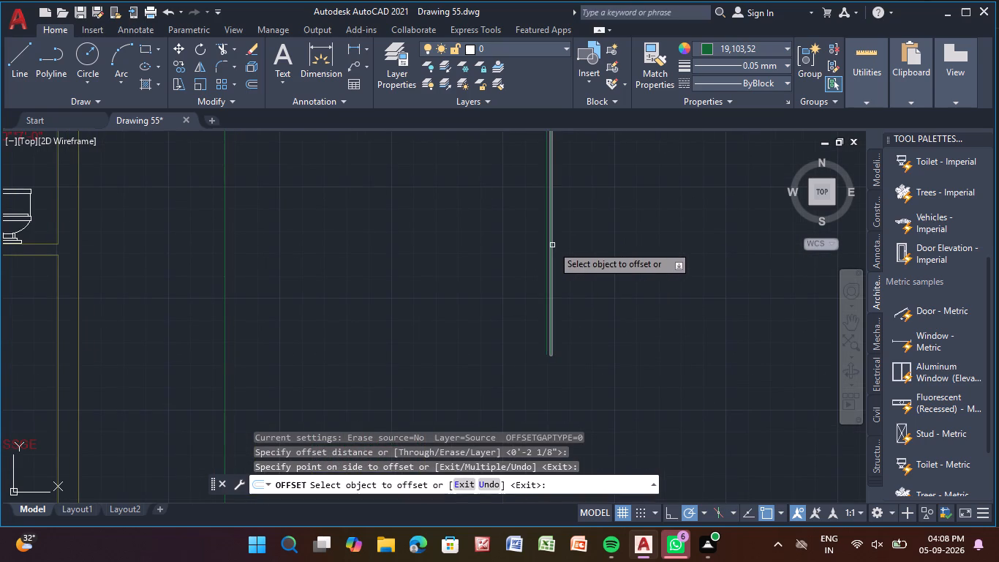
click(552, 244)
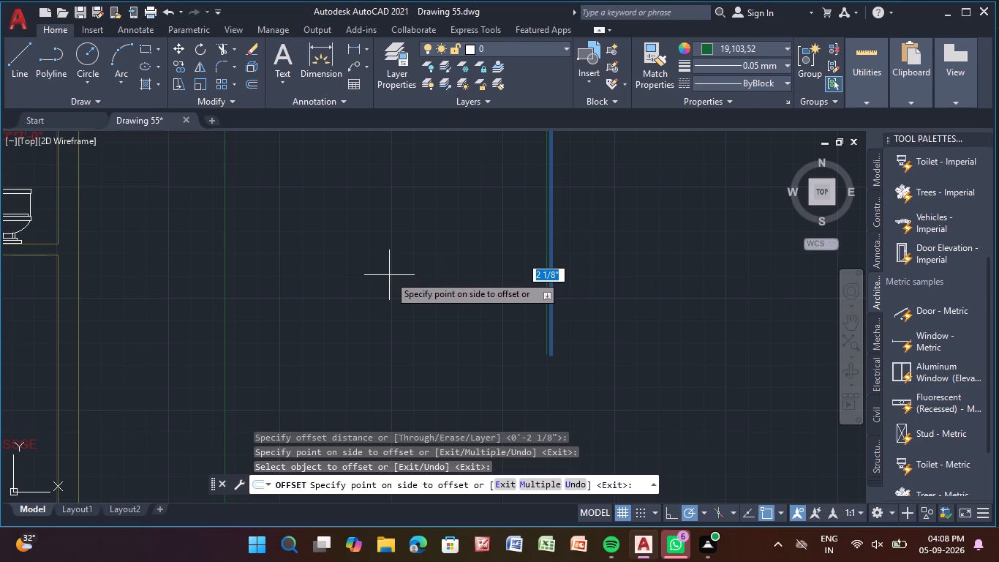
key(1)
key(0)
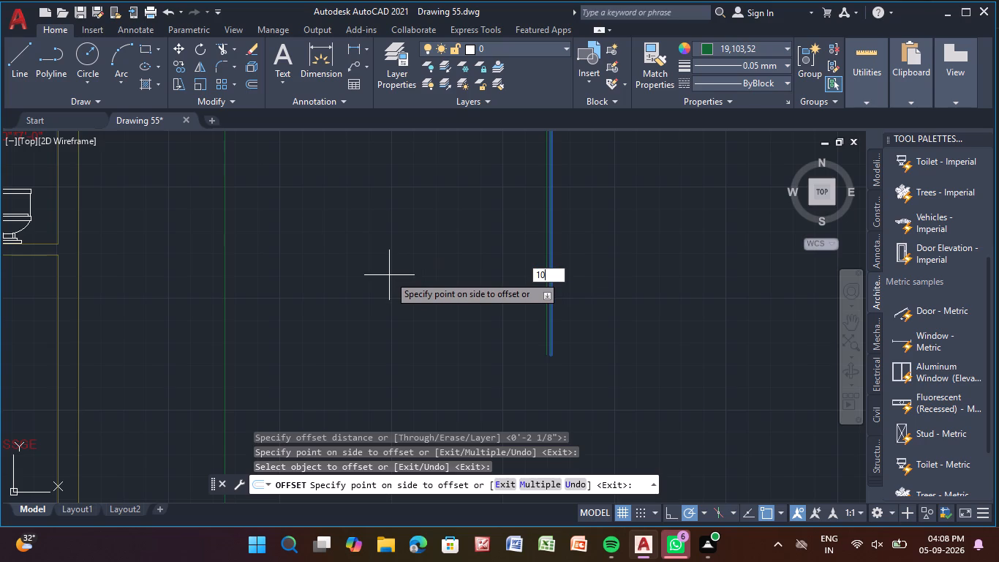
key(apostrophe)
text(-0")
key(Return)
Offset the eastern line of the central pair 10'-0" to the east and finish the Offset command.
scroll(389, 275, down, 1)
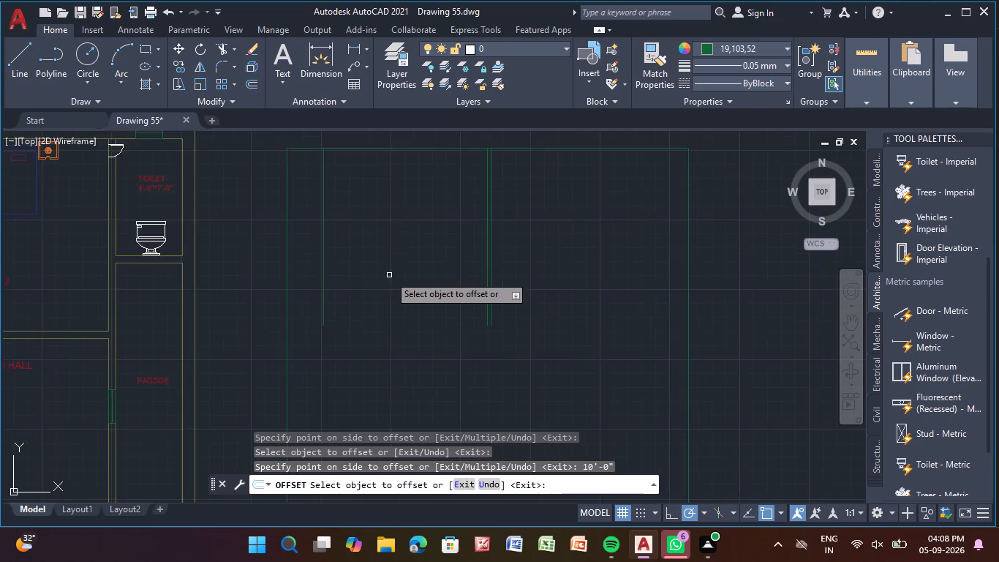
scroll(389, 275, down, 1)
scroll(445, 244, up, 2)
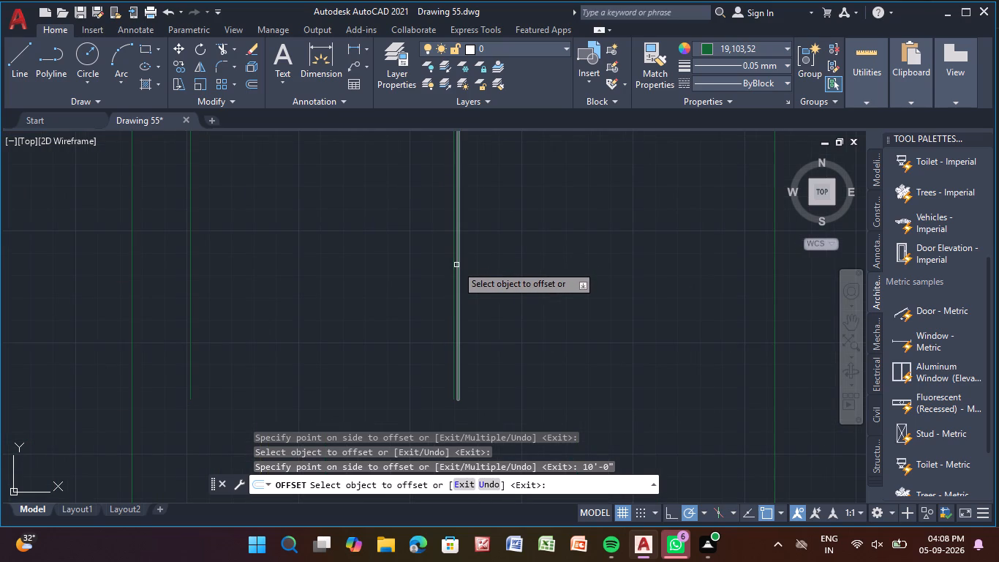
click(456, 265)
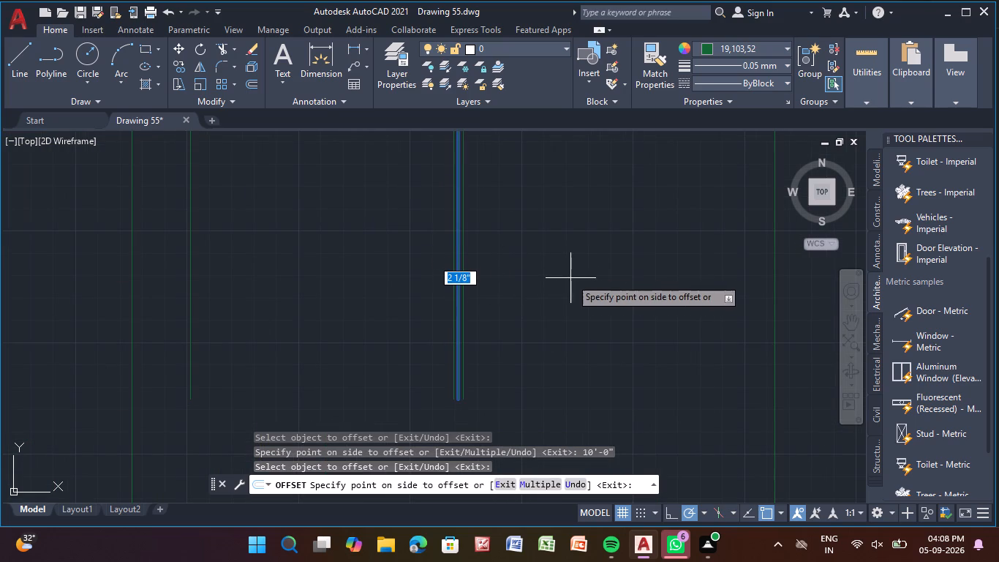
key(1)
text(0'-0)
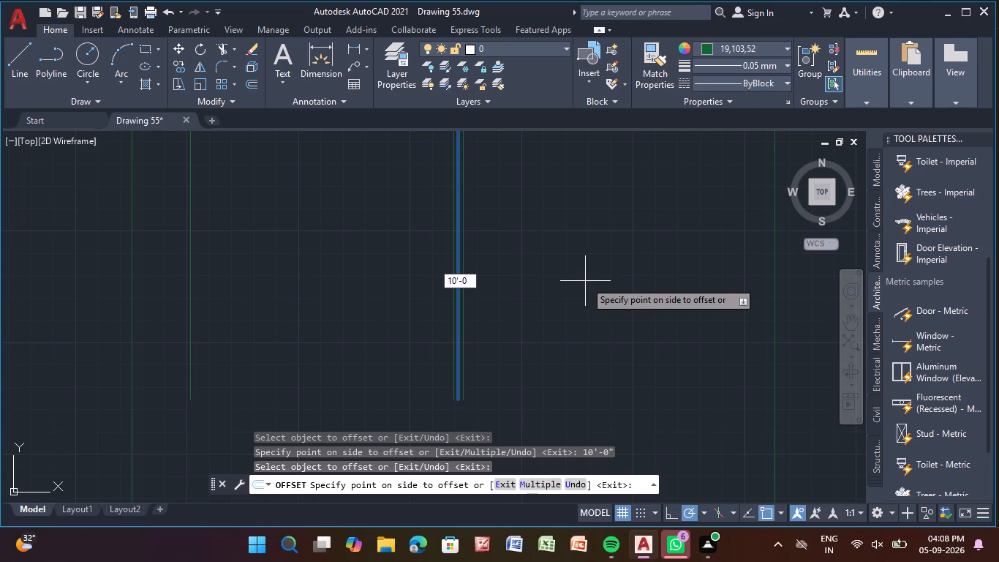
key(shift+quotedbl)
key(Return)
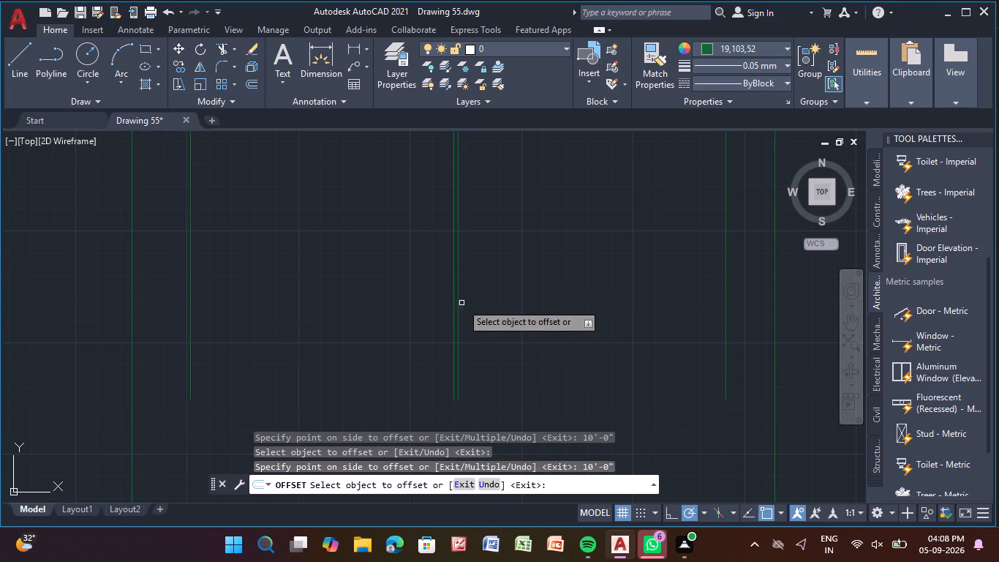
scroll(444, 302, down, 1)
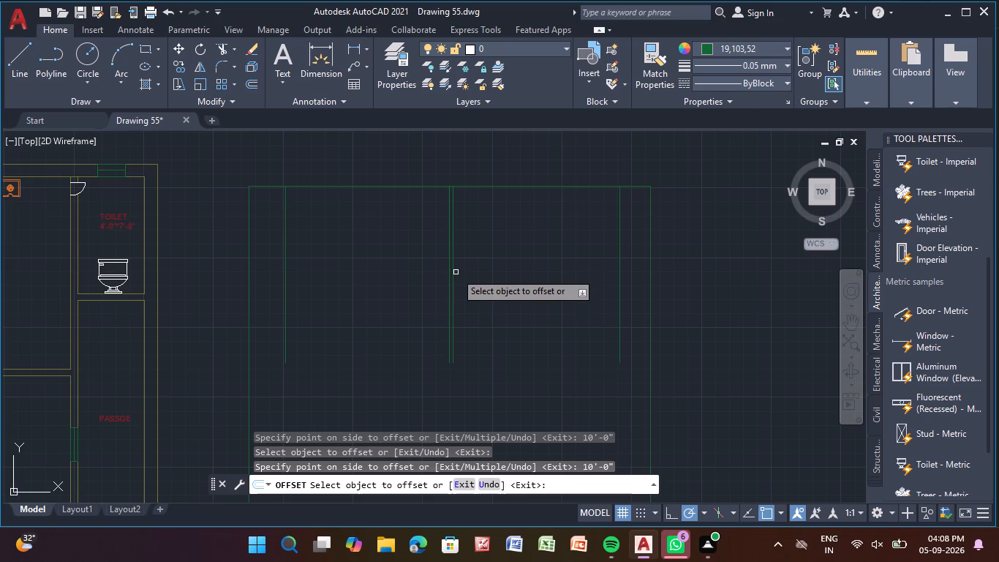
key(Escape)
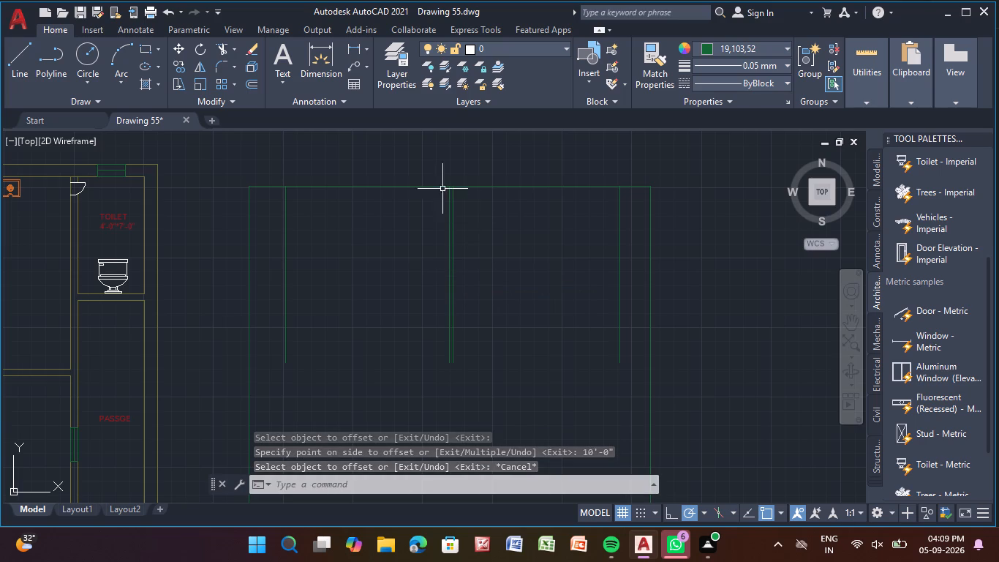
Erase the pair of closely spaced vertical lines at the centre of the new rectangle.
drag(219, 46, 220, 59)
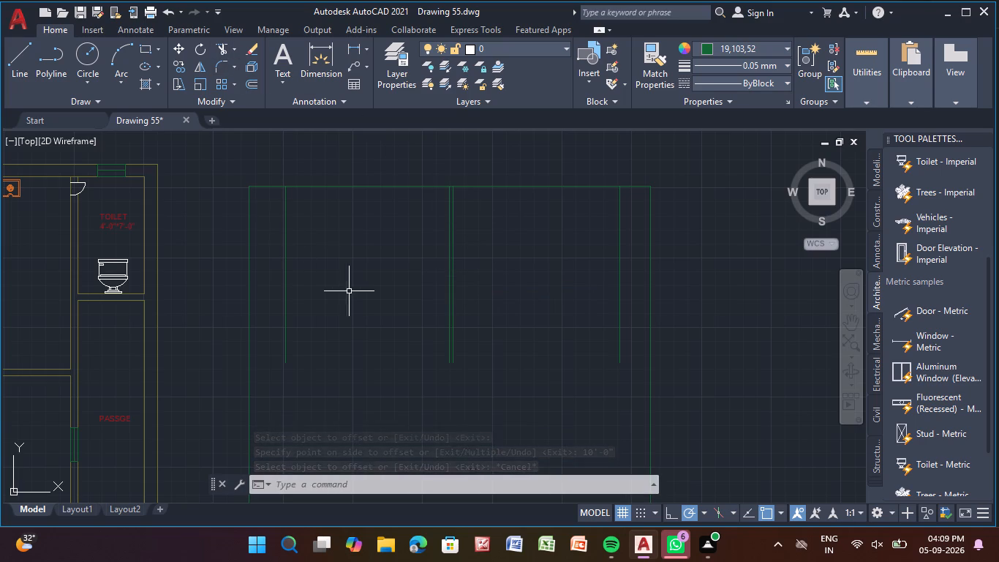
drag(355, 295, 534, 251)
drag(534, 251, 340, 285)
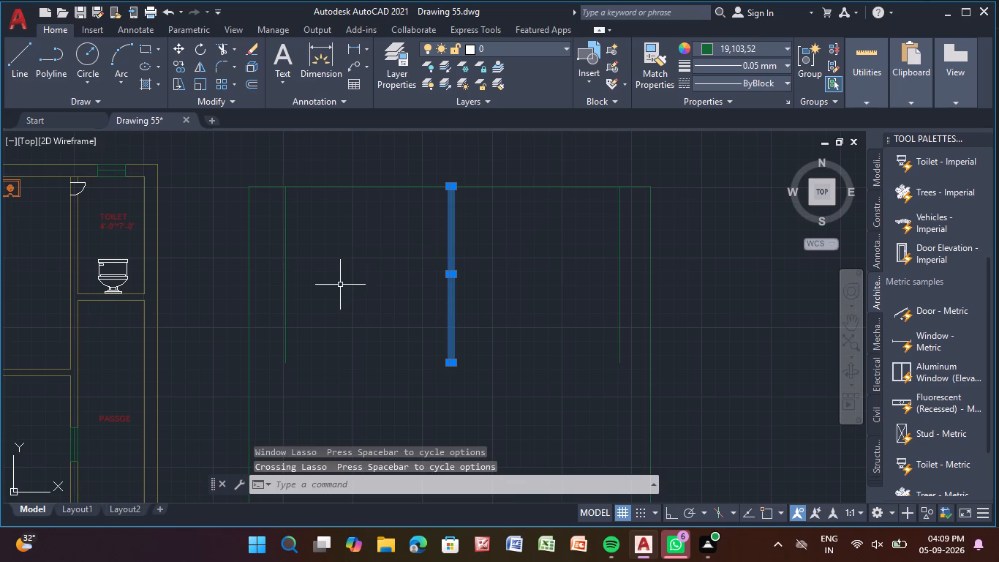
key(Delete)
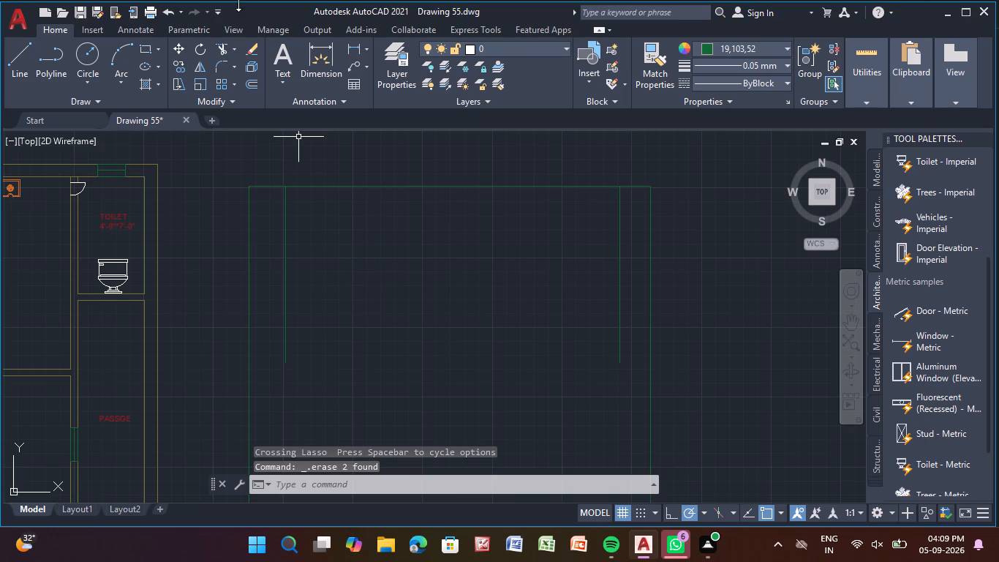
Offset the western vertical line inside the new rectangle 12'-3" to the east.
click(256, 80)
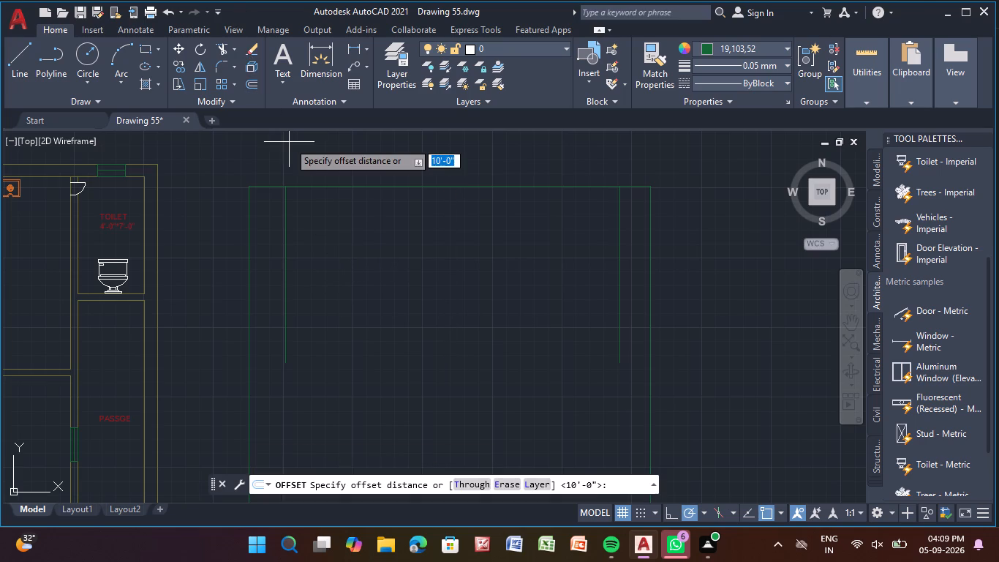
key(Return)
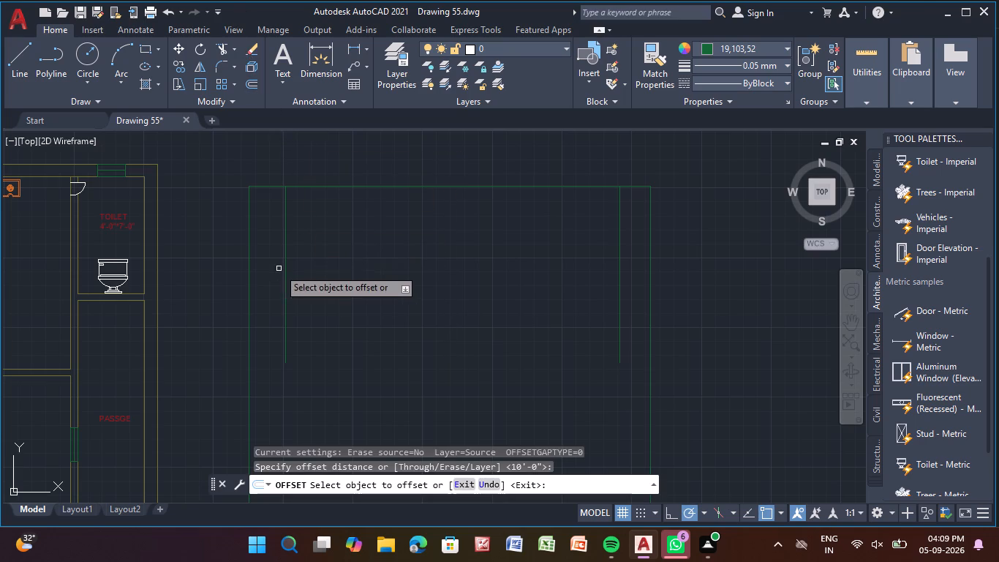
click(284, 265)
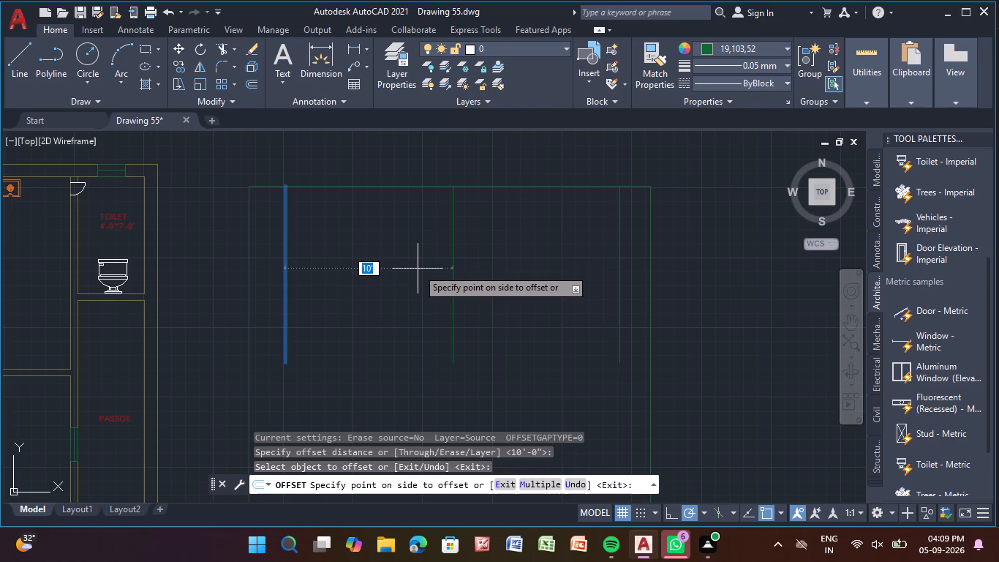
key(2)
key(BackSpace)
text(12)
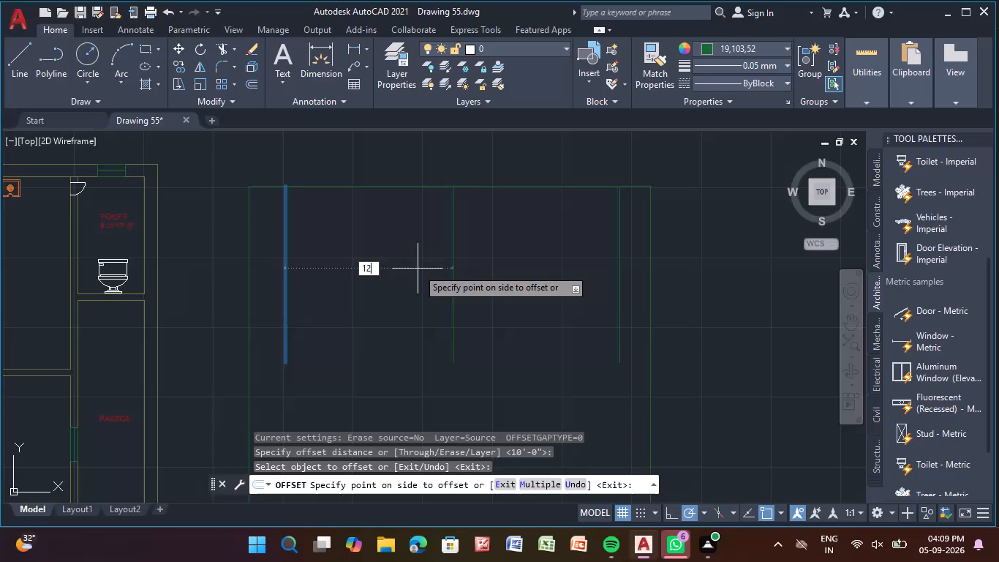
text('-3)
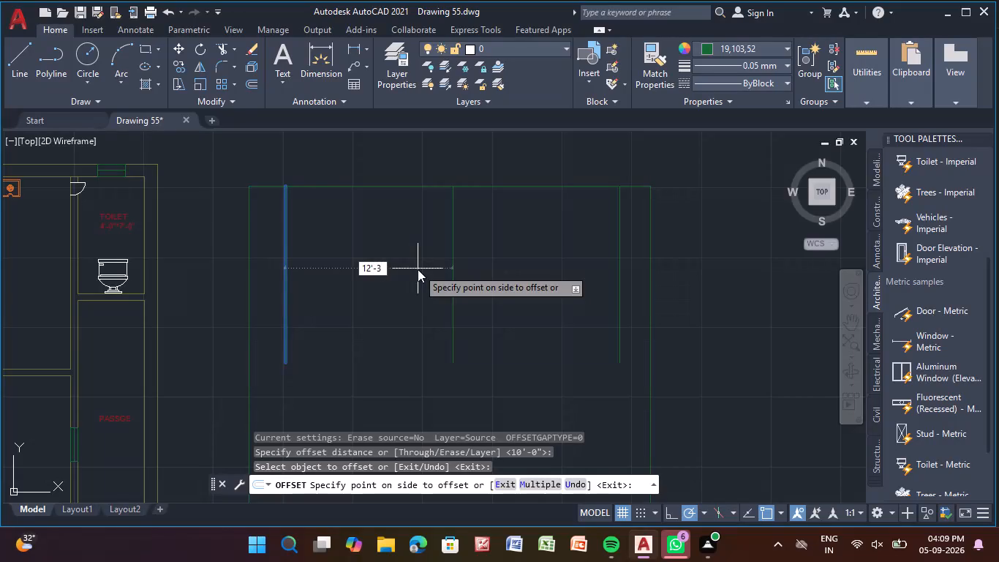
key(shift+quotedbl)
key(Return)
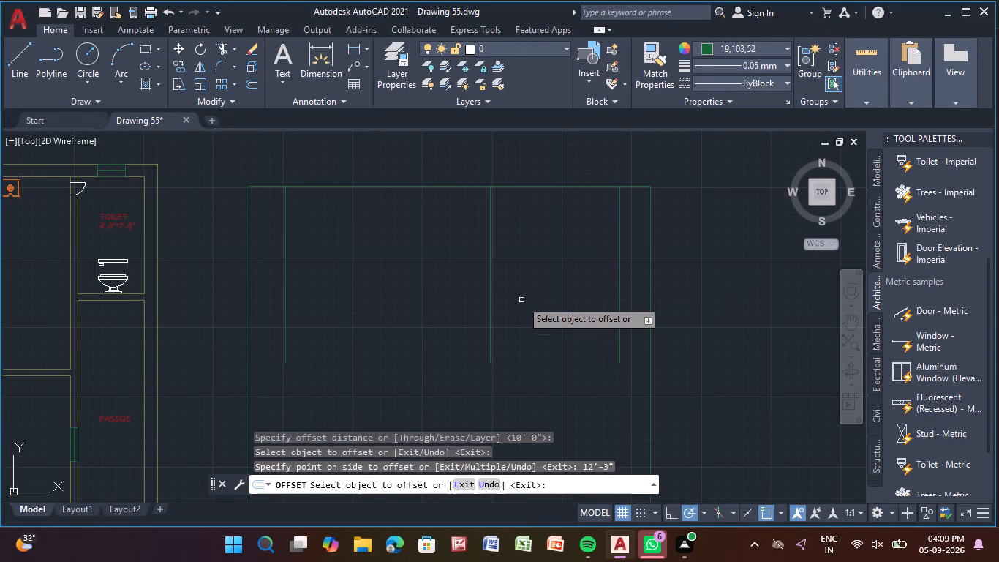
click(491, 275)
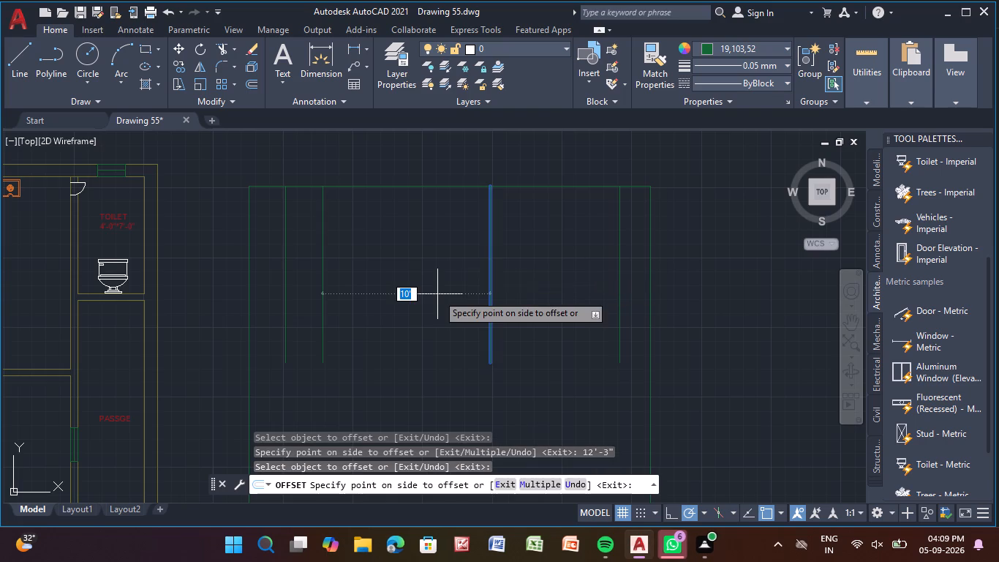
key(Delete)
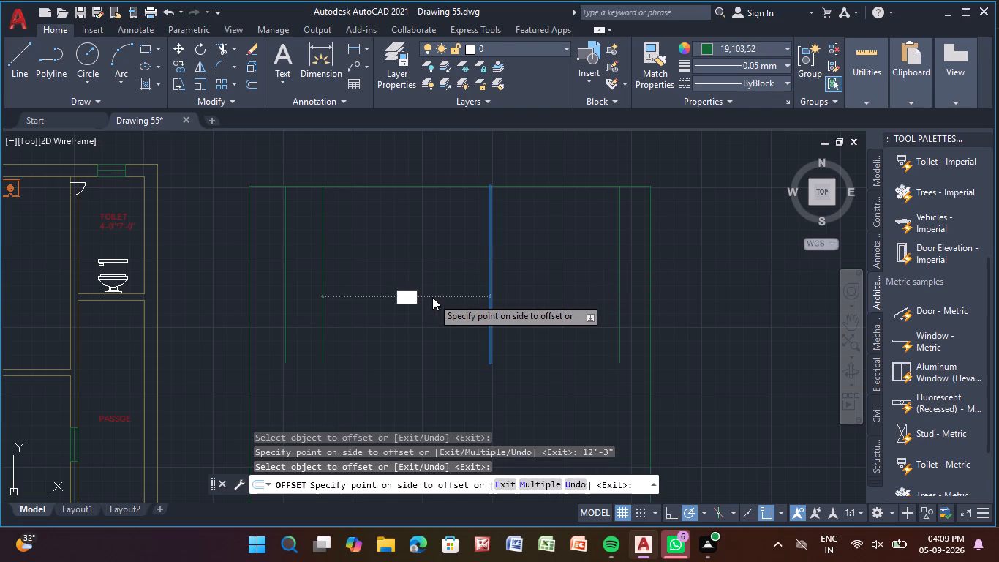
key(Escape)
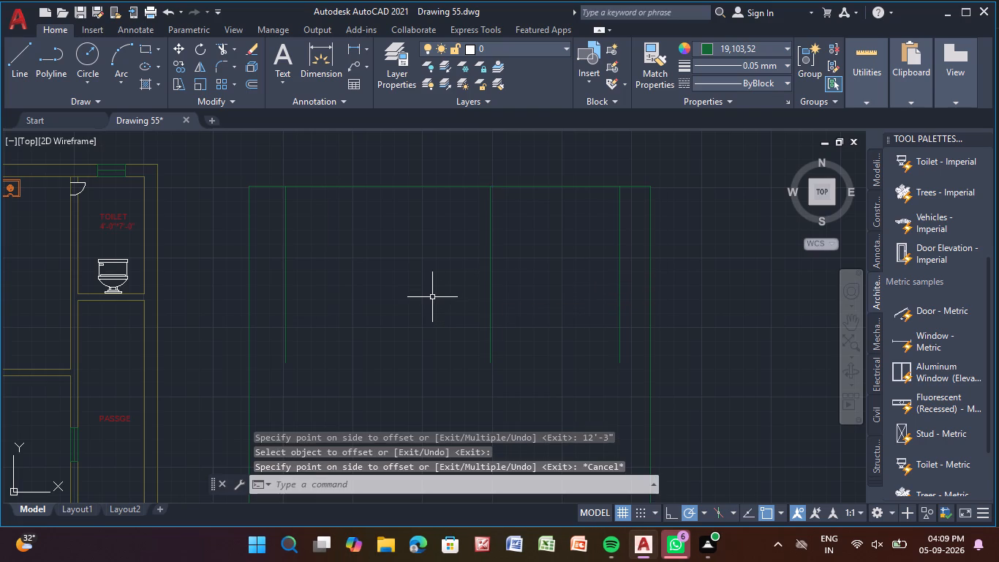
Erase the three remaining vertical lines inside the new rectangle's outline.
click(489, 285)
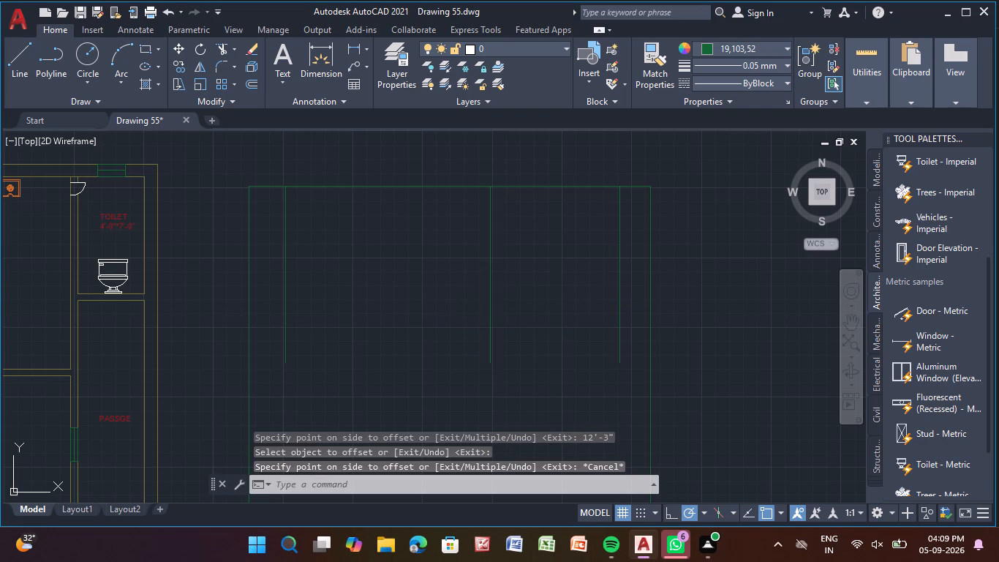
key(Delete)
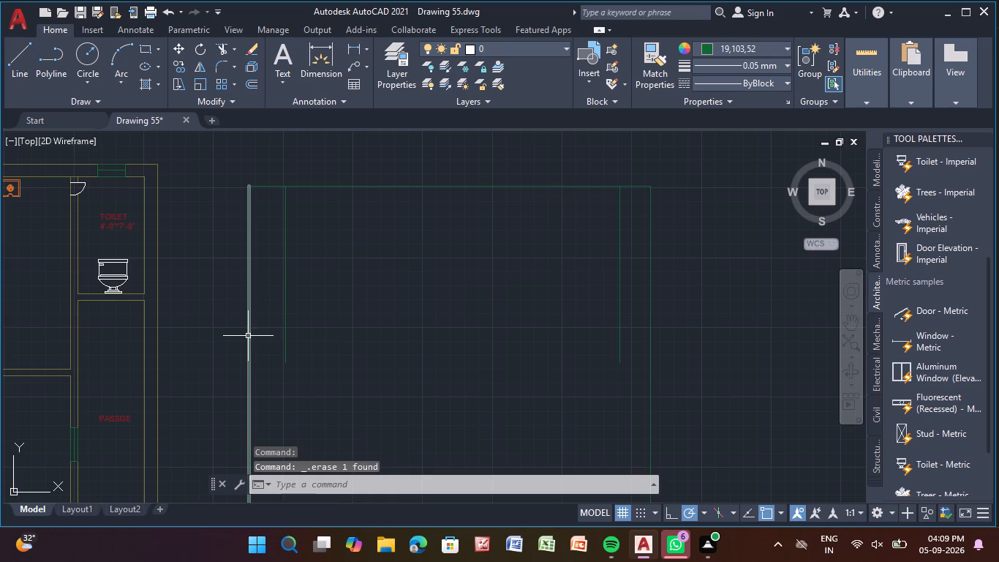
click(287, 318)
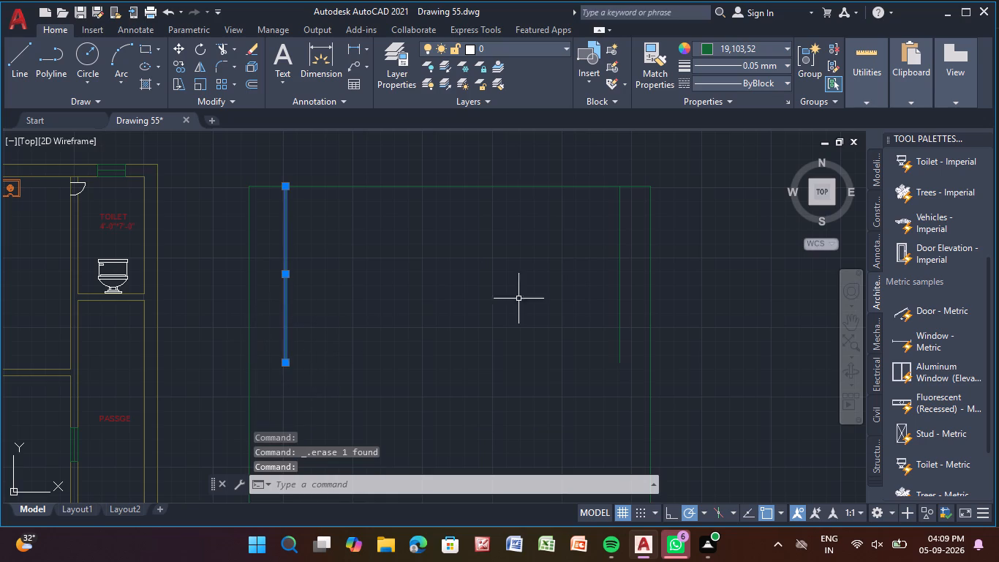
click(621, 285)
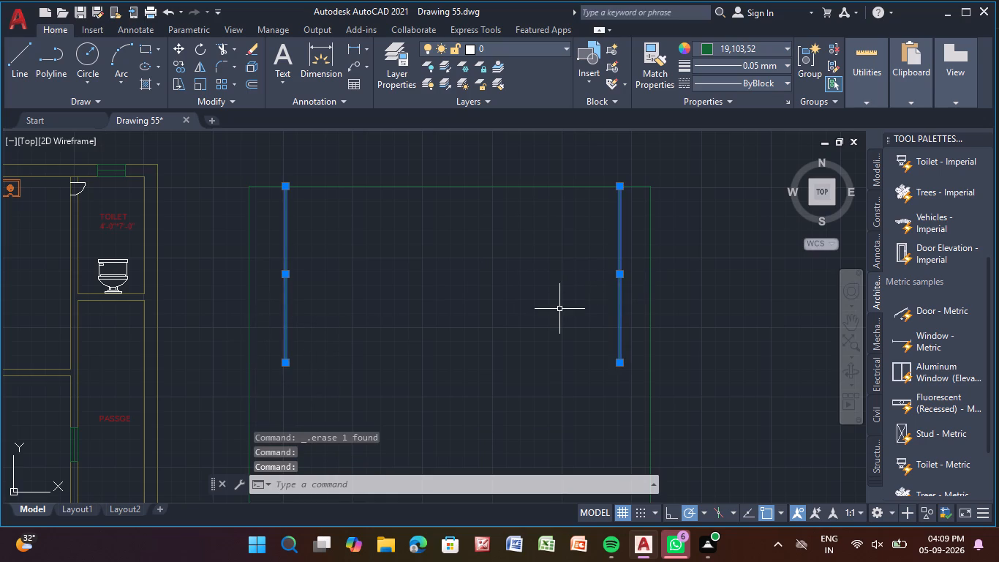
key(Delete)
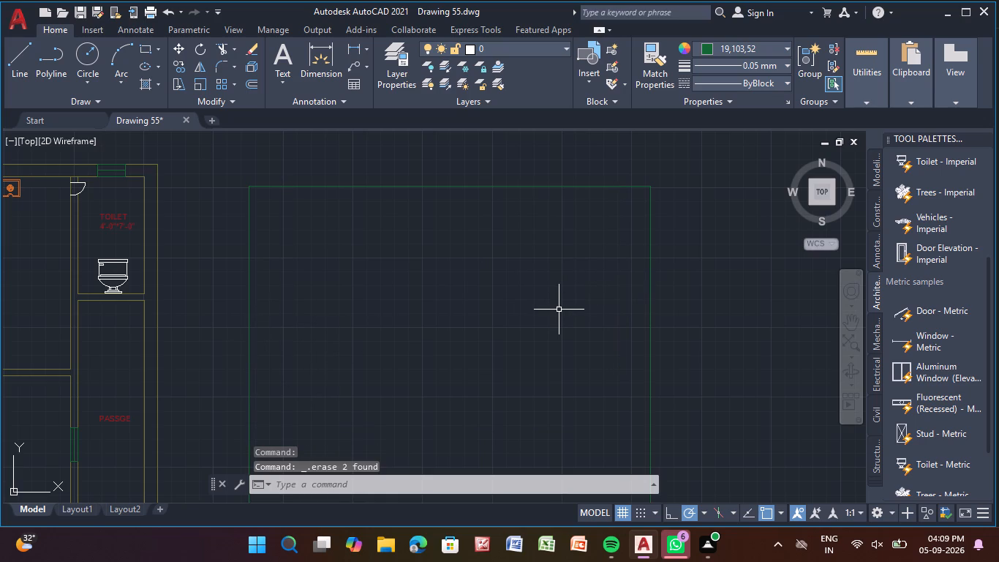
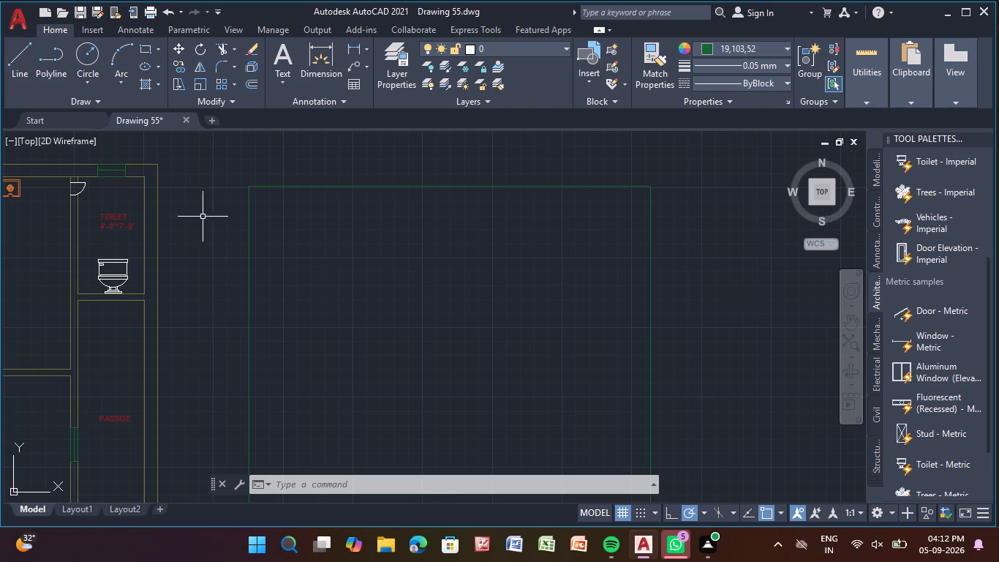
Draw a vertical line 10'-0" down from the midpoint of the new rectangle's top edge, with Ortho on.
key(l)
key(Return)
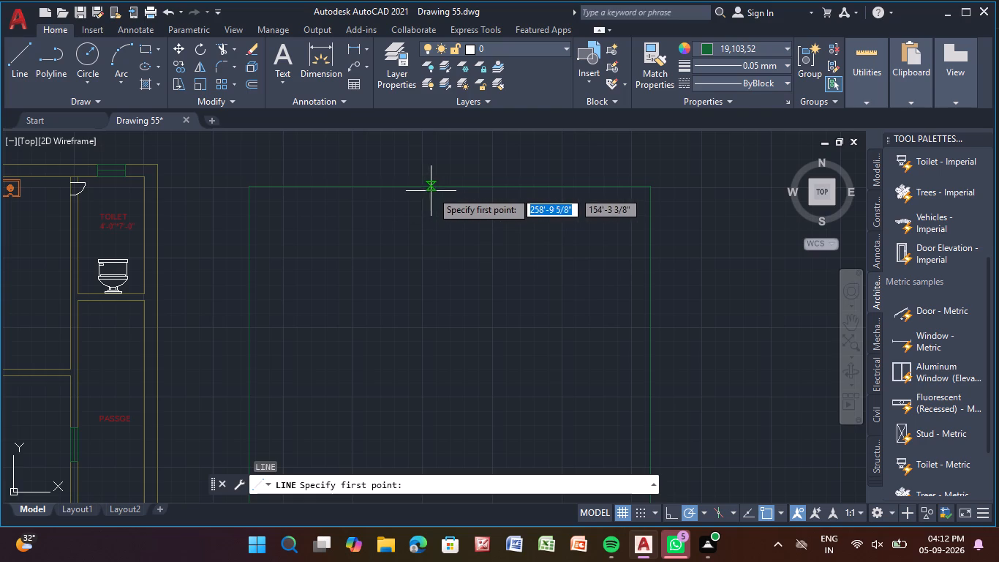
click(451, 190)
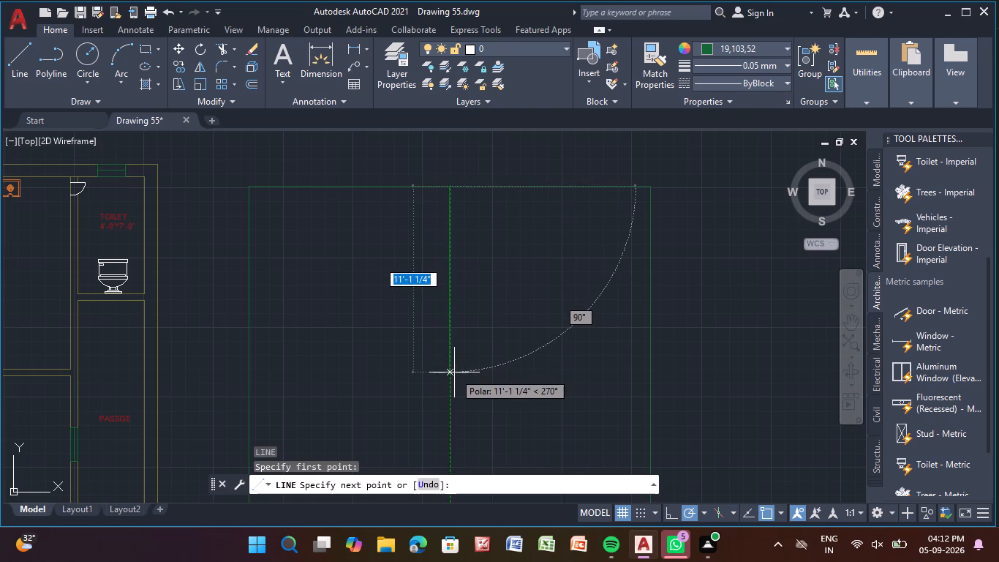
click(662, 512)
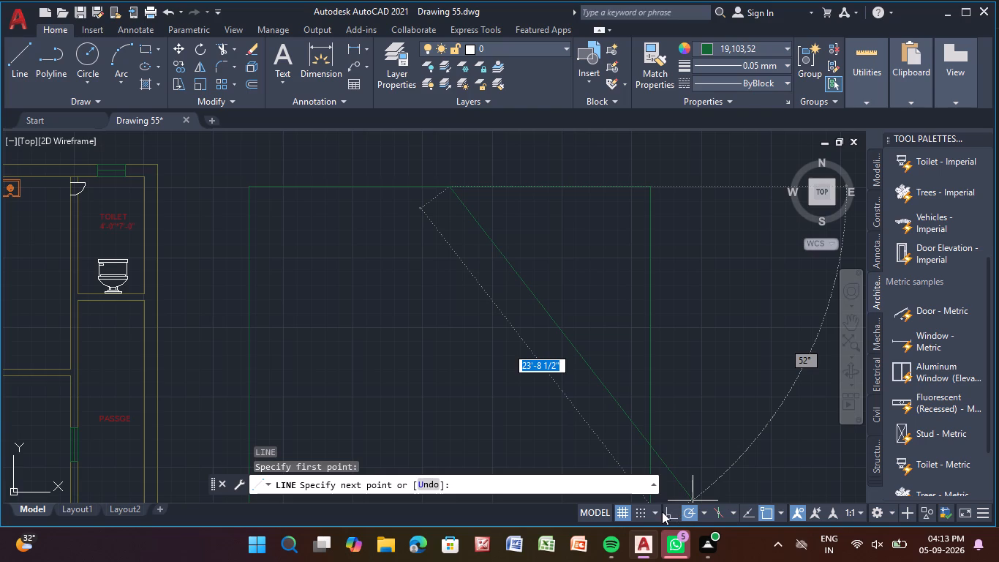
click(668, 512)
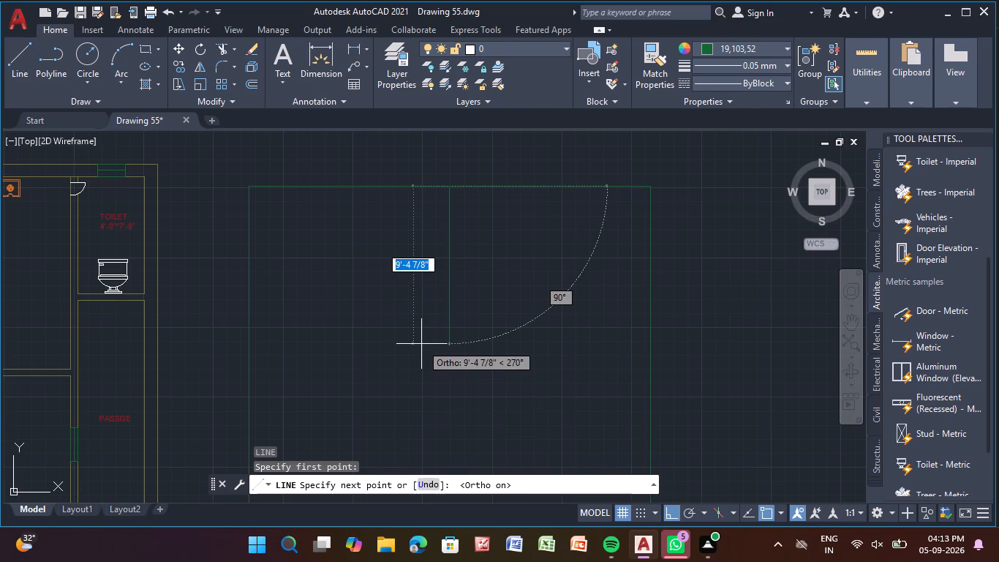
text(10'-0)
key(shift+quotedbl)
key(Return)
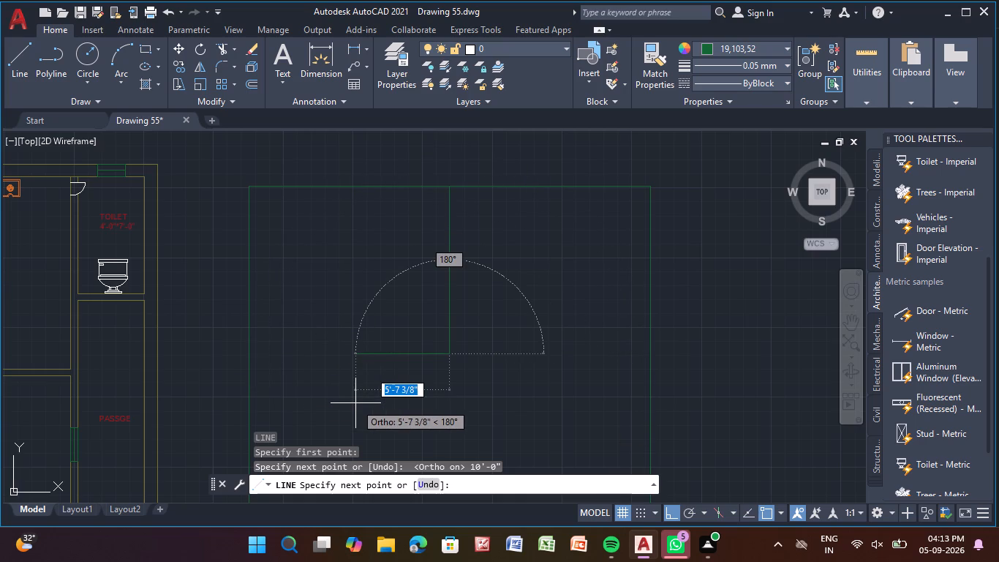
key(Escape)
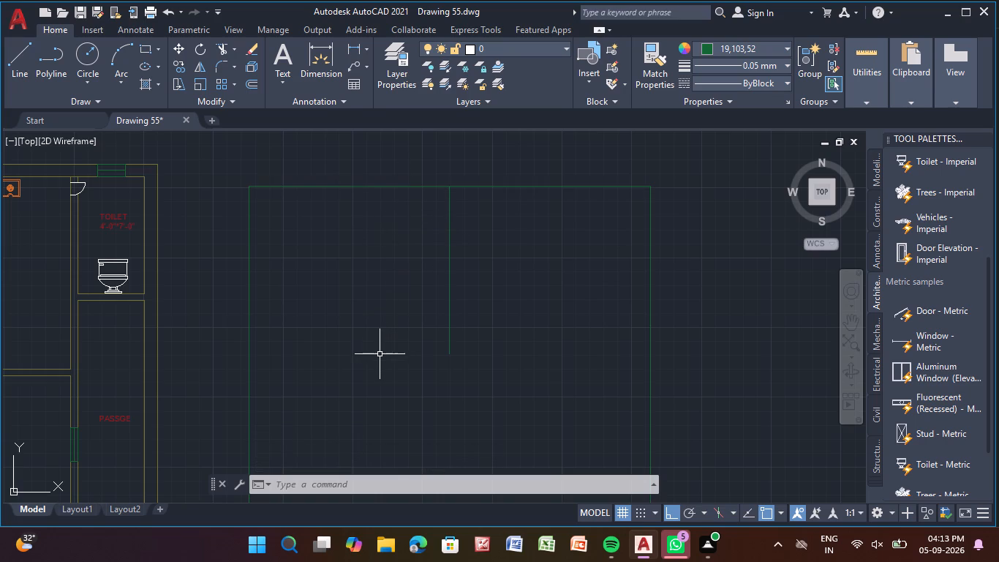
Offset the central vertical line 10'-0" to the east.
click(252, 86)
key(Return)
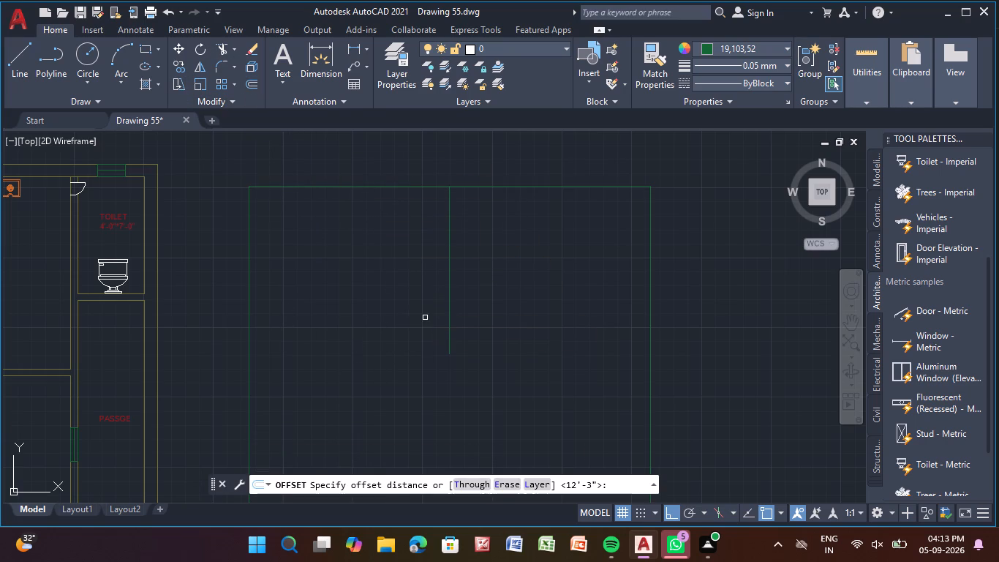
click(450, 271)
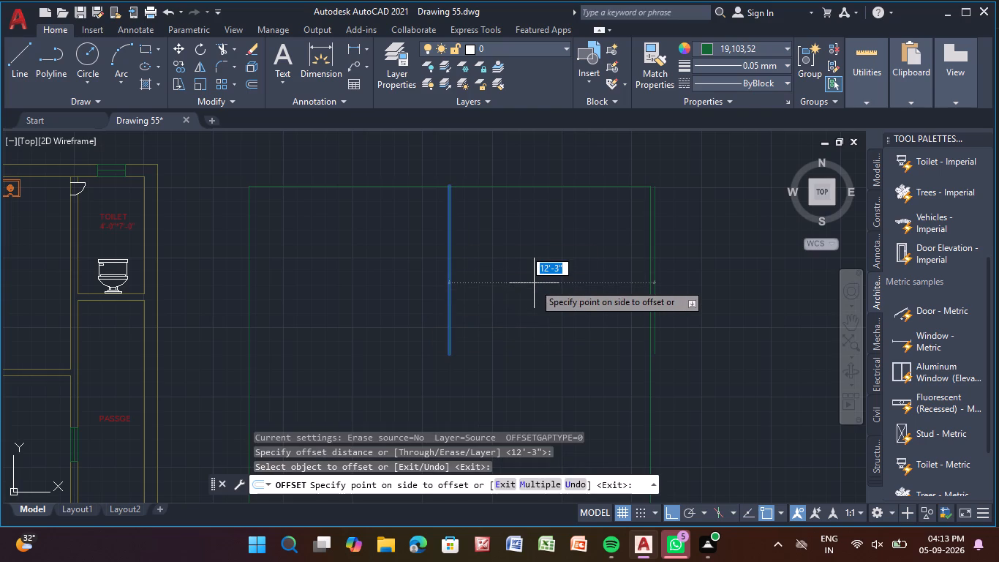
text(10'-)
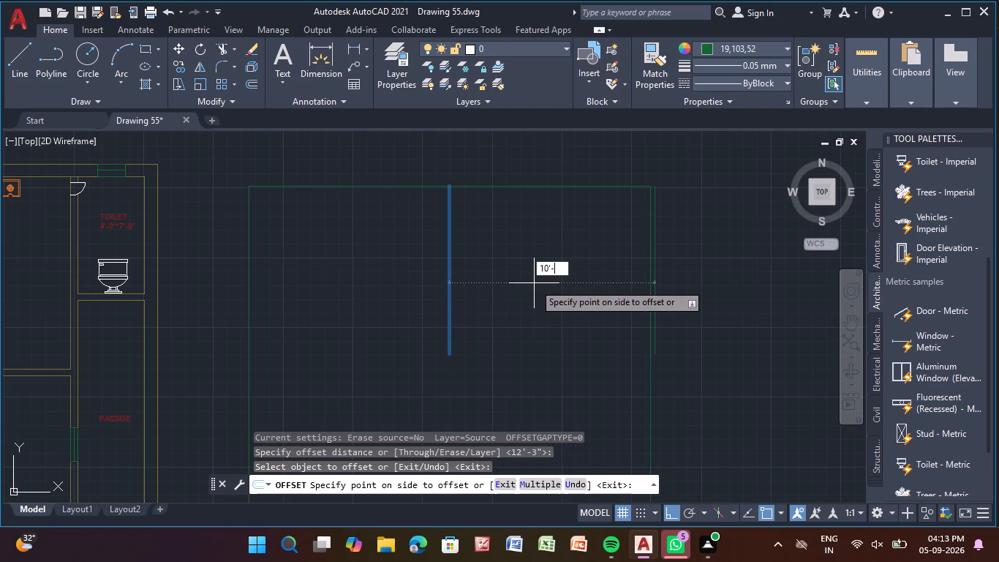
key(0)
key(shift+quotedbl)
key(Return)
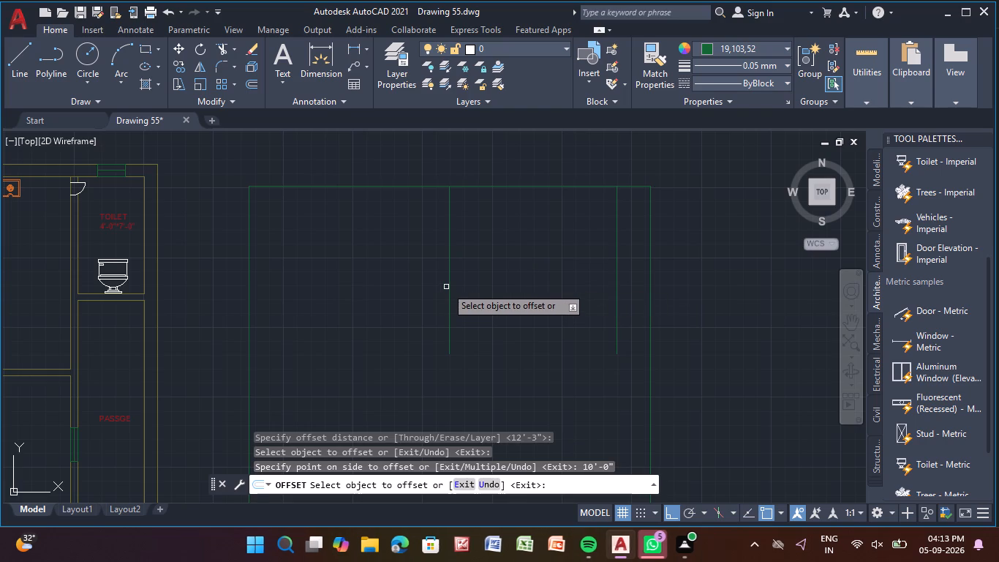
Offset the central vertical line 10'-0" to the west and finish the Offset command.
click(451, 283)
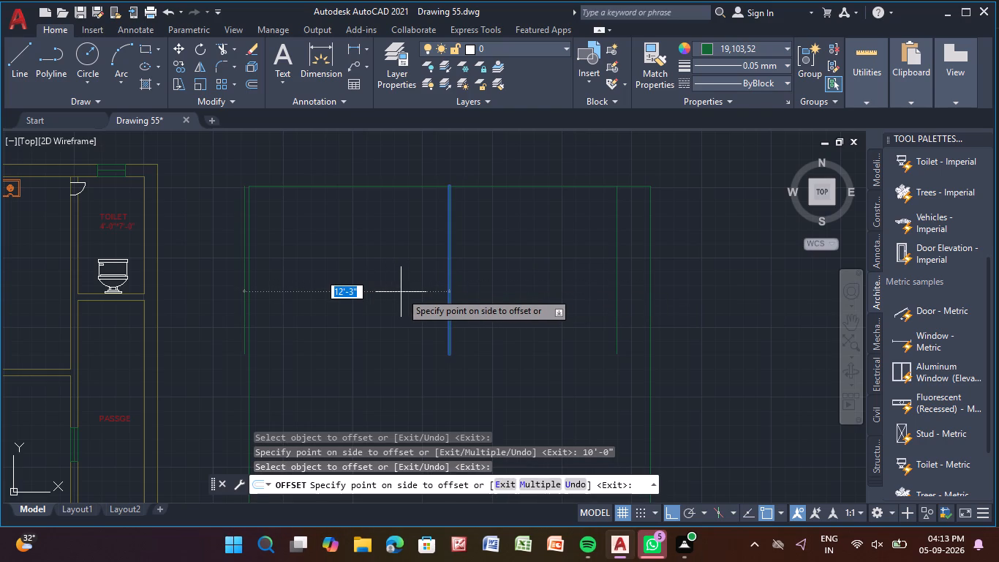
key(1)
text(0'-0")
key(Return)
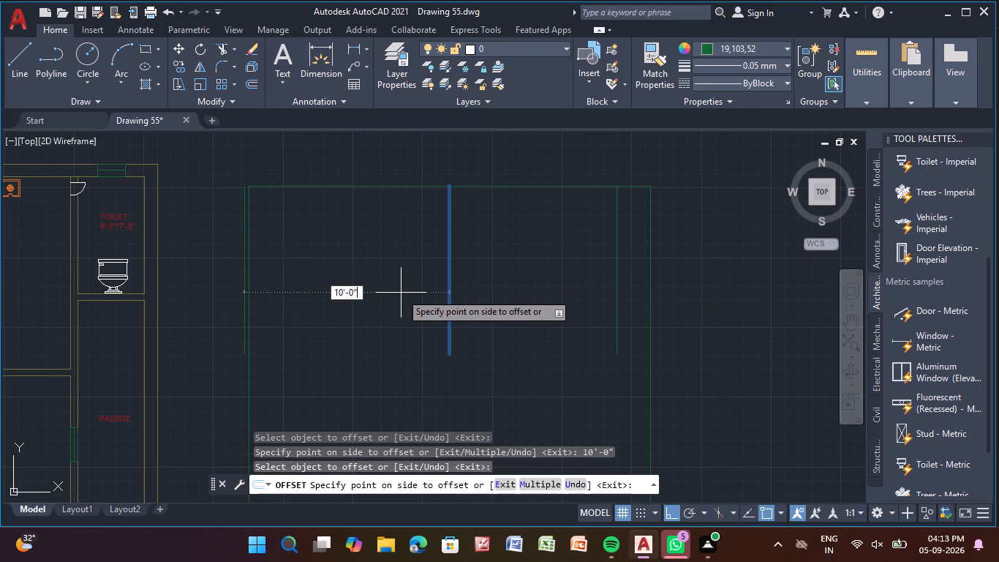
click(451, 233)
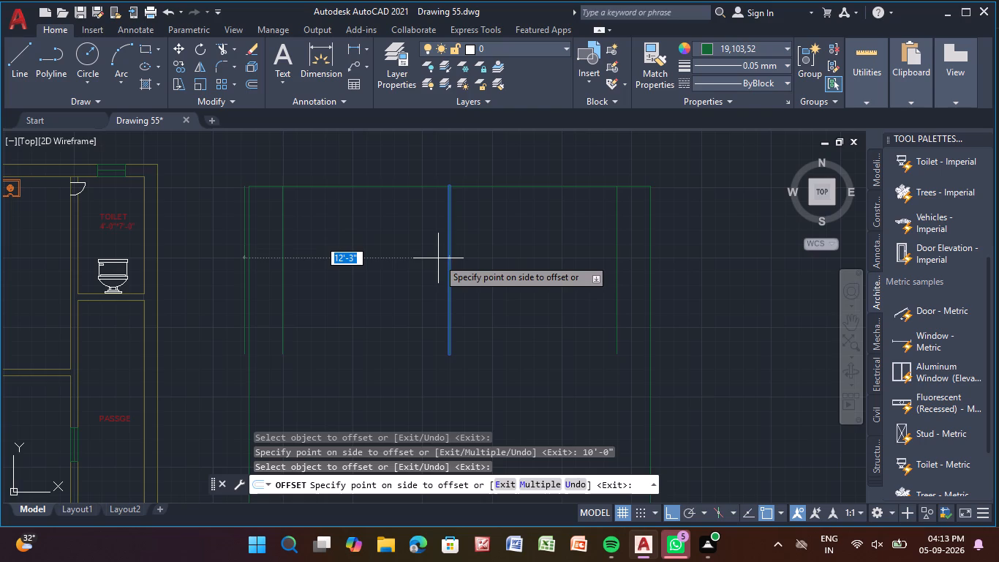
key(Escape)
key(Escape)
key(Escape)
key(Escape)
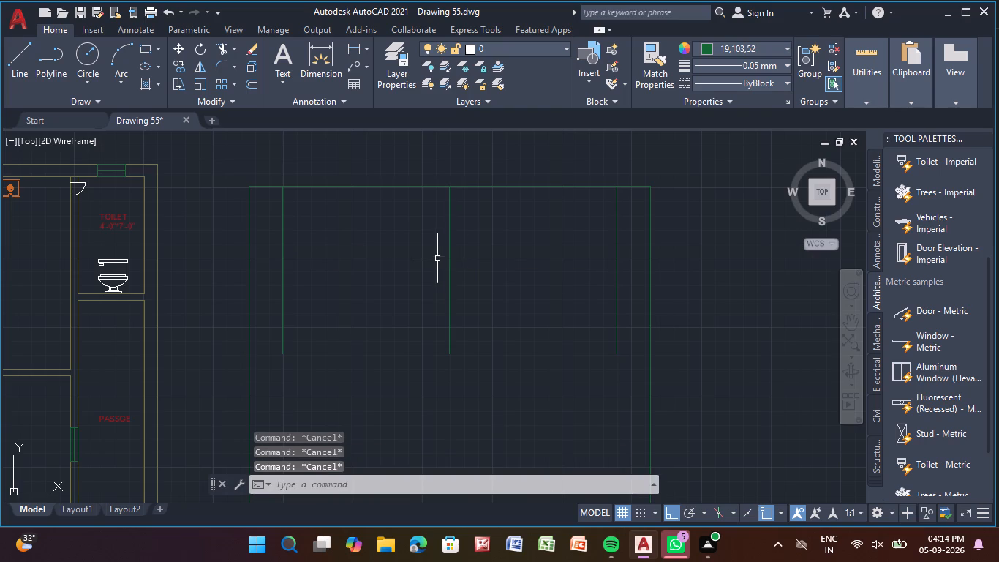
Offset the new rectangle's top edge 9" inward.
click(255, 78)
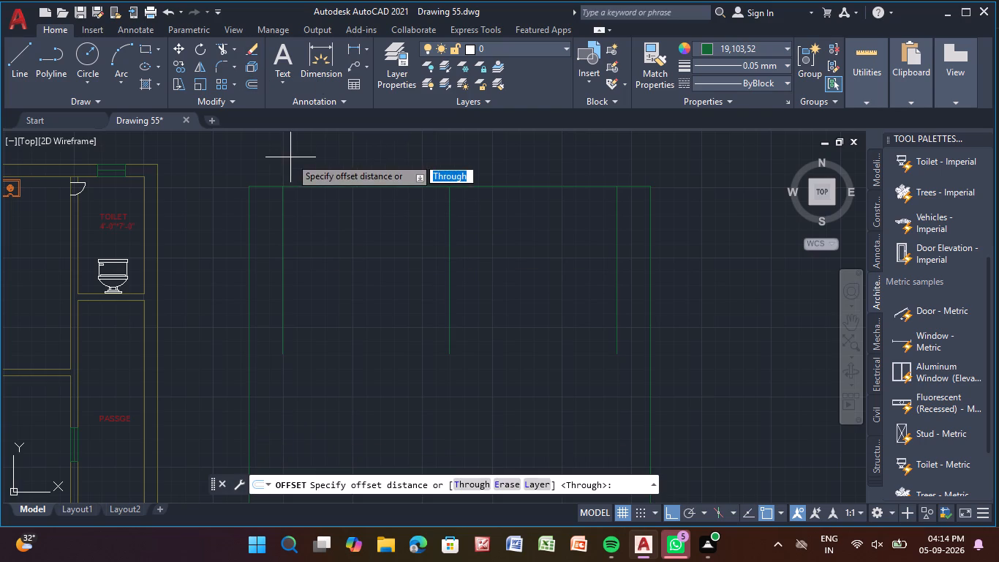
key(Return)
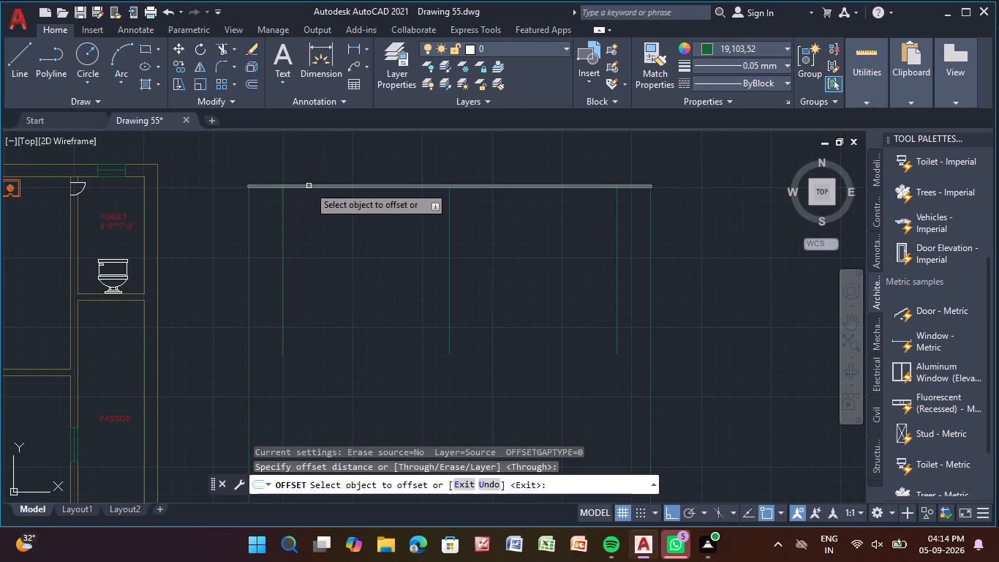
click(309, 186)
key(9)
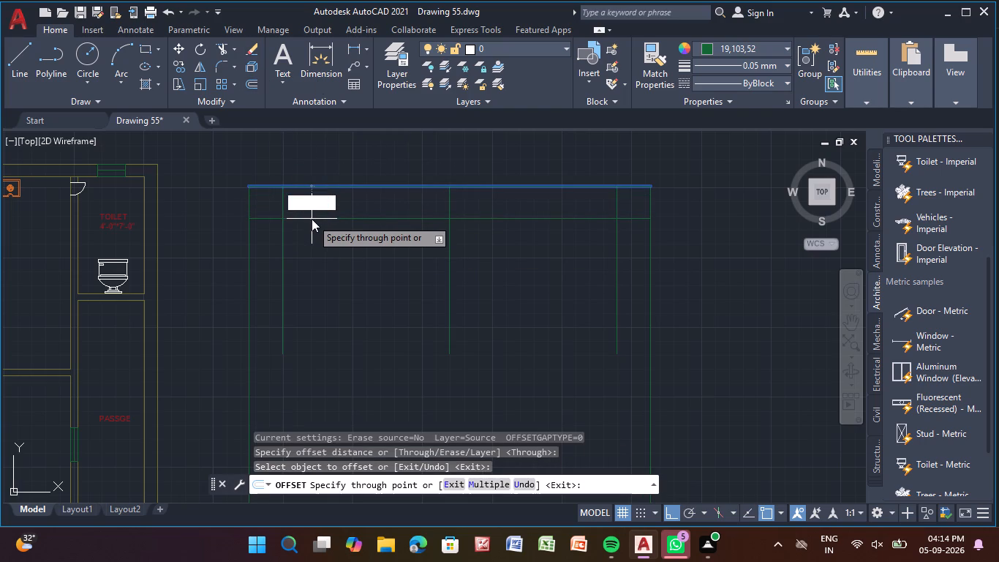
key(shift+quotedbl)
key(Return)
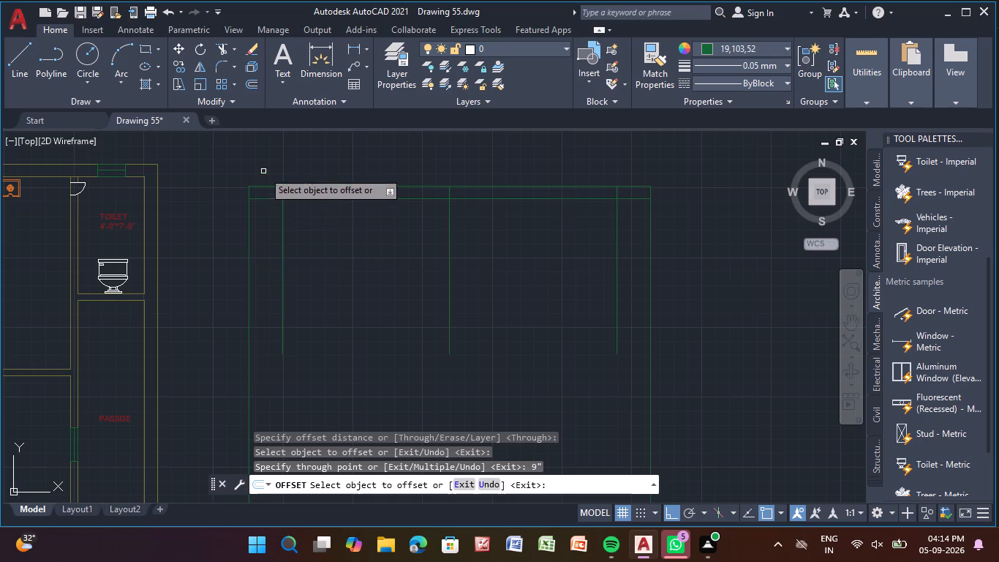
Trim the upper ends of the three vertical lines between the rectangle's top edge and its 9" offset line.
click(218, 48)
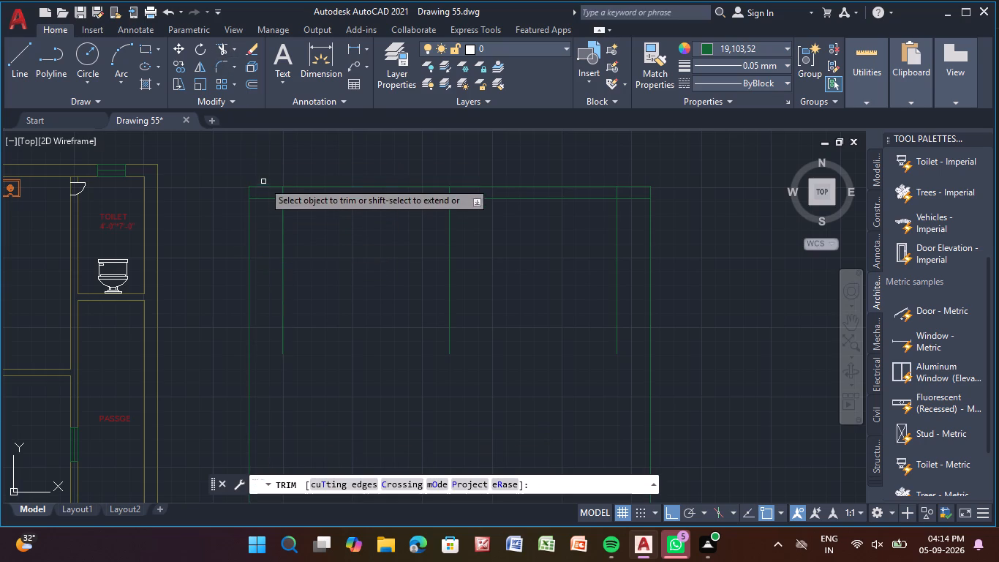
scroll(276, 191, up, 3)
drag(276, 191, 362, 195)
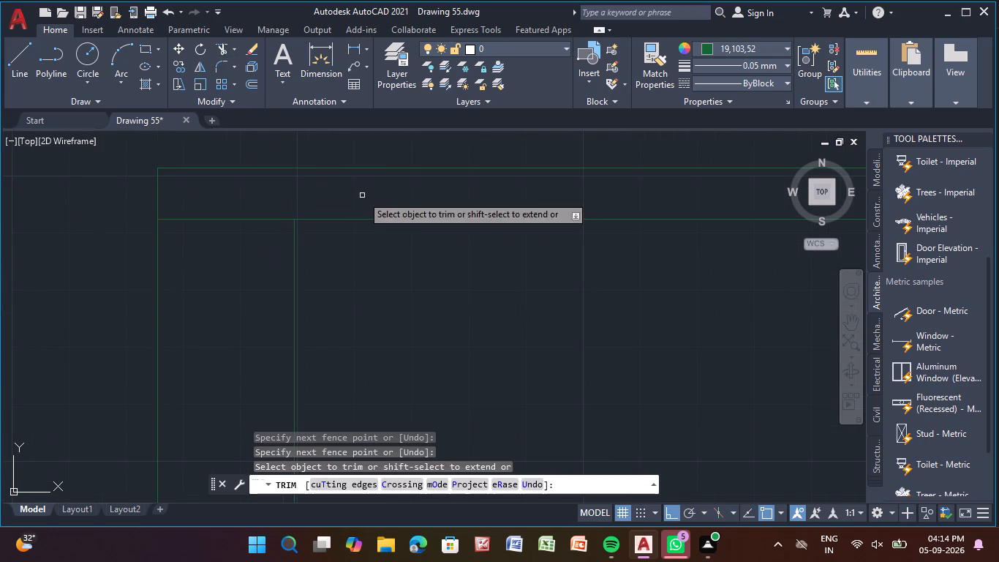
scroll(447, 213, down, 2)
drag(688, 206, 633, 209)
scroll(689, 234, down, 2)
middle_drag(707, 252, 523, 261)
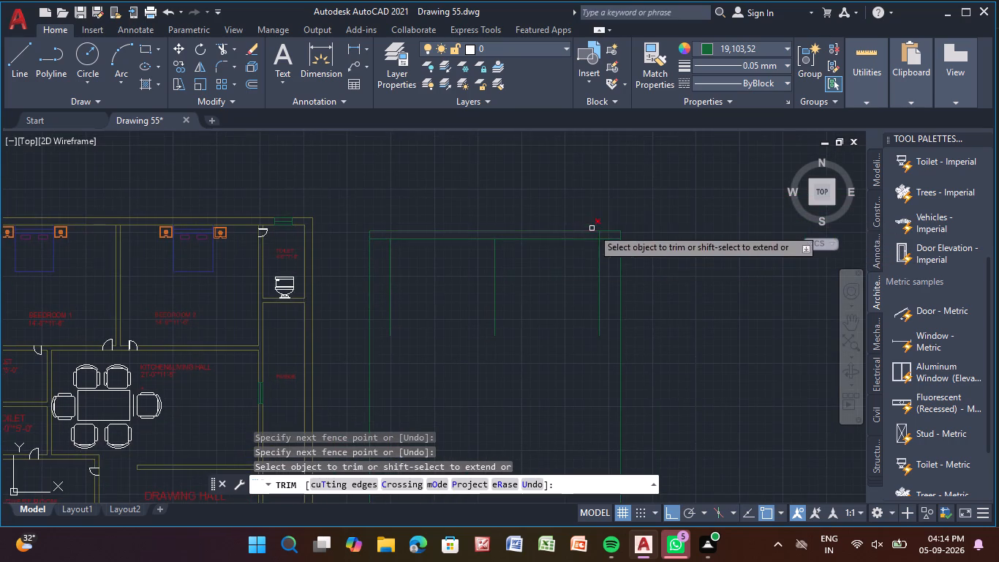
scroll(616, 228, up, 4)
drag(551, 271, 410, 251)
scroll(429, 256, down, 4)
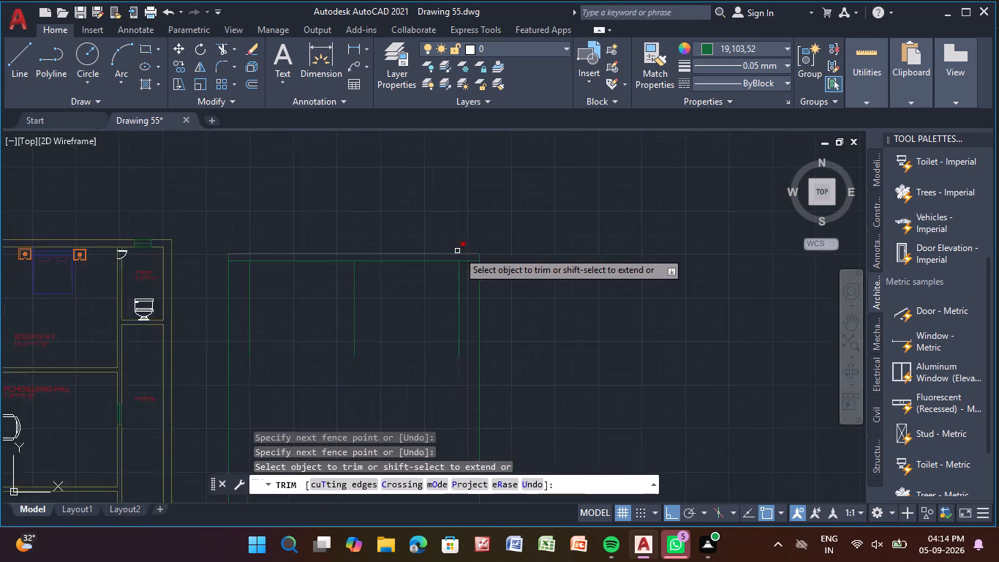
scroll(458, 251, down, 1)
middle_drag(418, 294, 467, 230)
middle_drag(414, 260, 440, 324)
scroll(436, 293, up, 1)
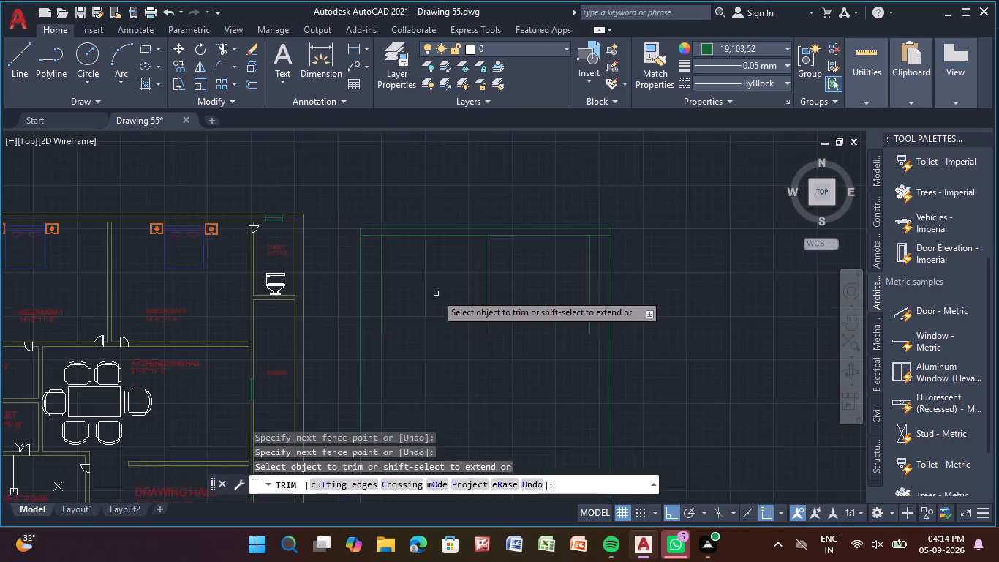
scroll(436, 293, up, 1)
middle_drag(436, 293, 497, 330)
key(Escape)
key(Escape)
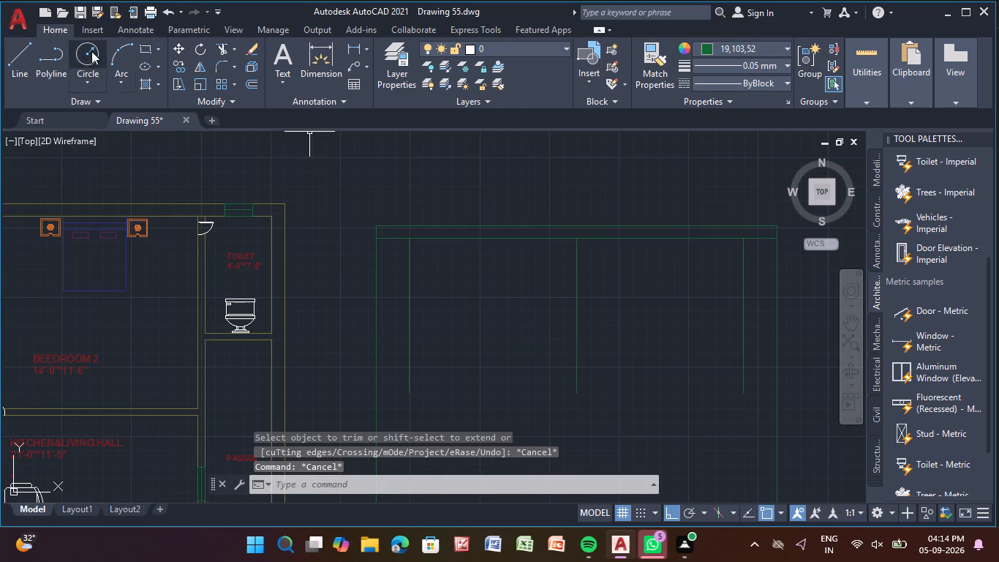
Draw a line 10'-0" down from the western vertical line's top end, 20' across, and up to meet the eastern vertical line.
drag(18, 57, 29, 70)
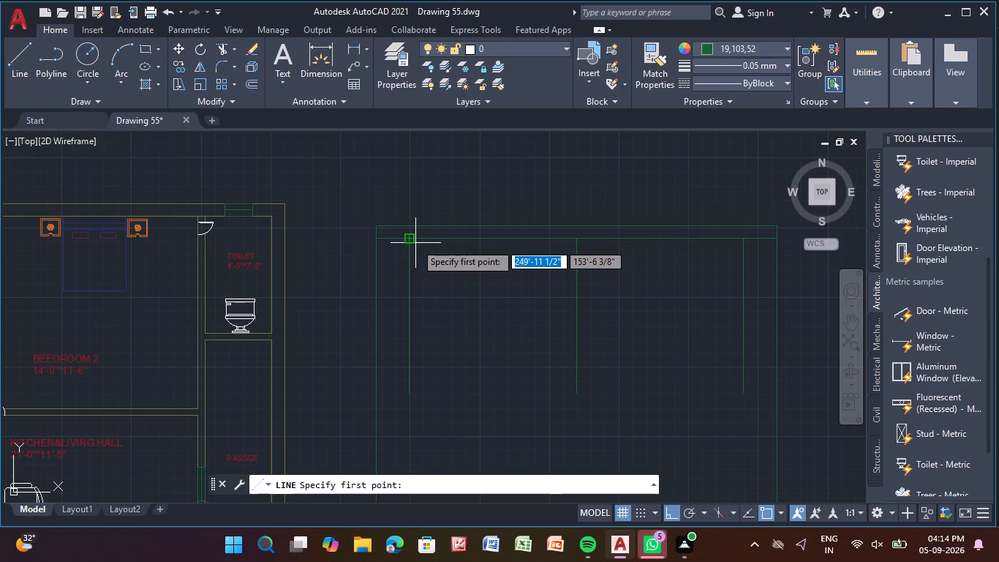
click(406, 238)
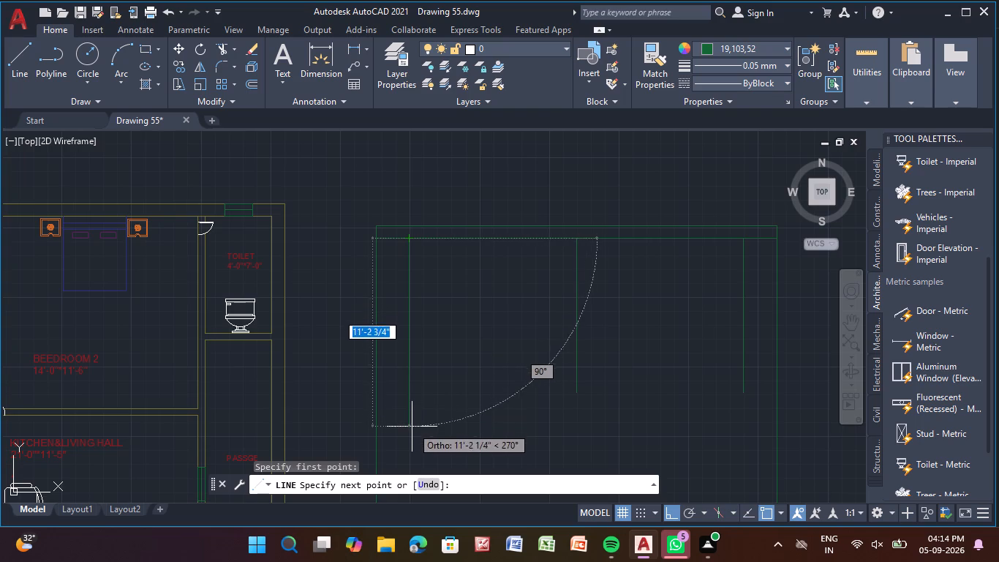
middle_drag(412, 429, 407, 358)
key(1)
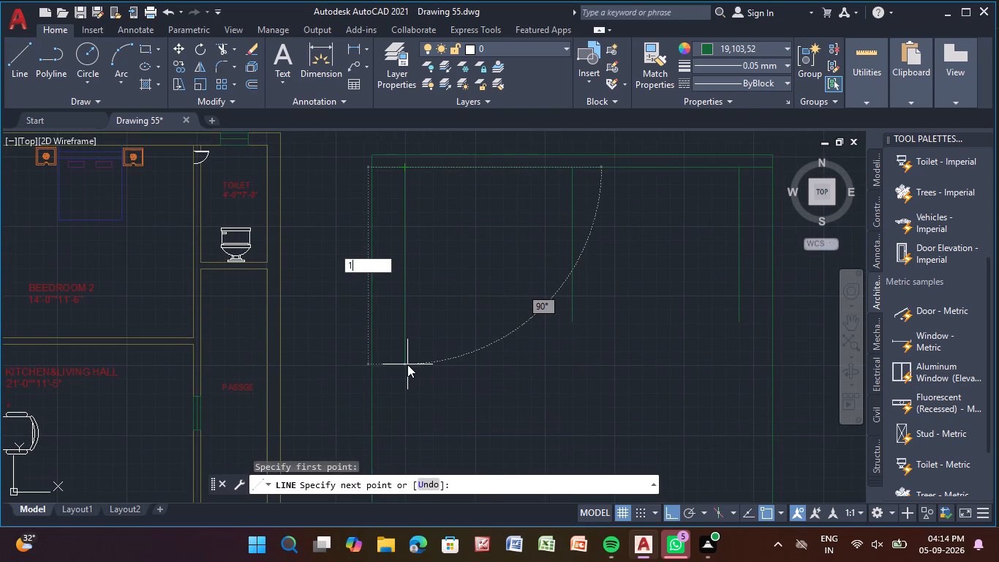
key(0)
key(apostrophe)
text(-0")
key(Return)
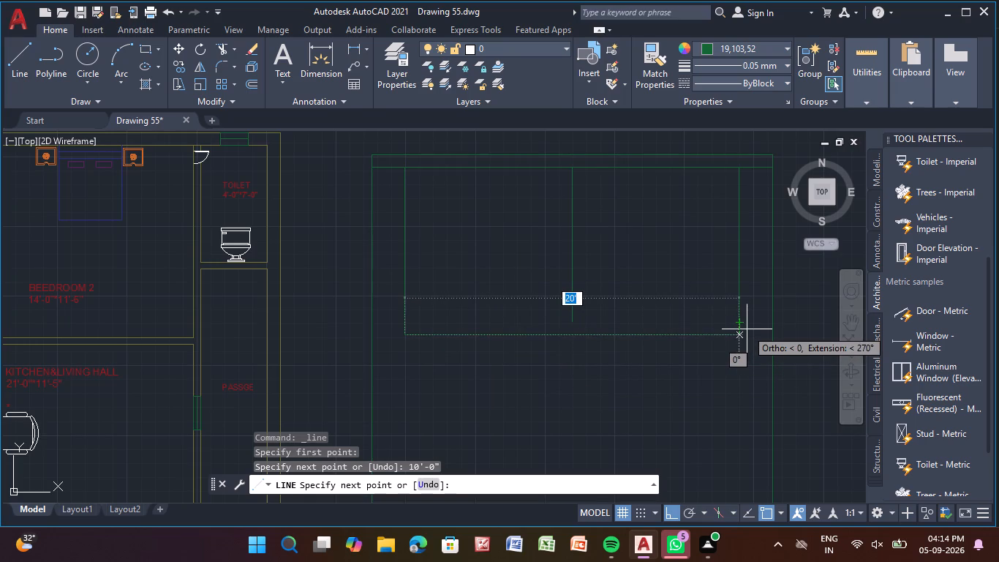
click(740, 334)
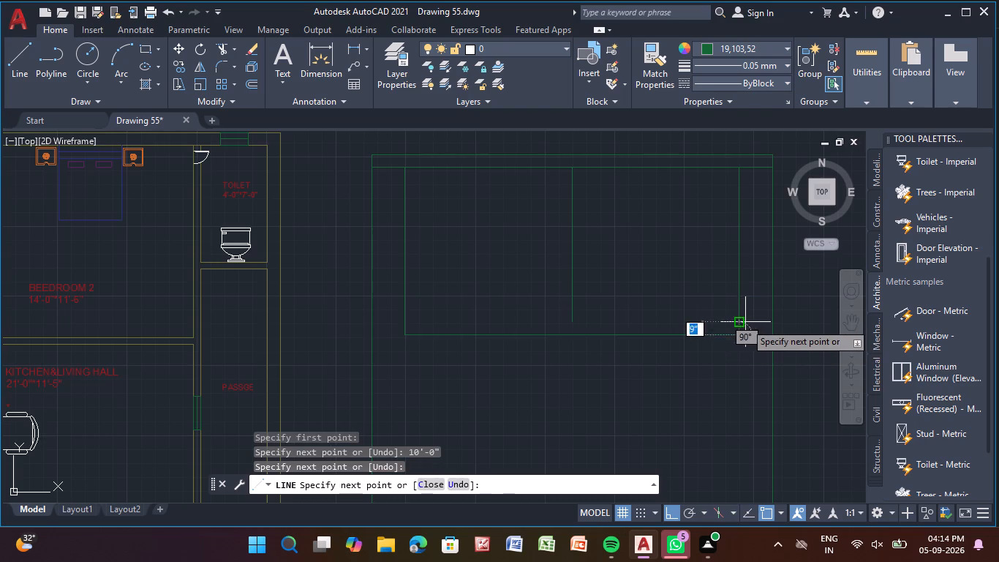
click(747, 309)
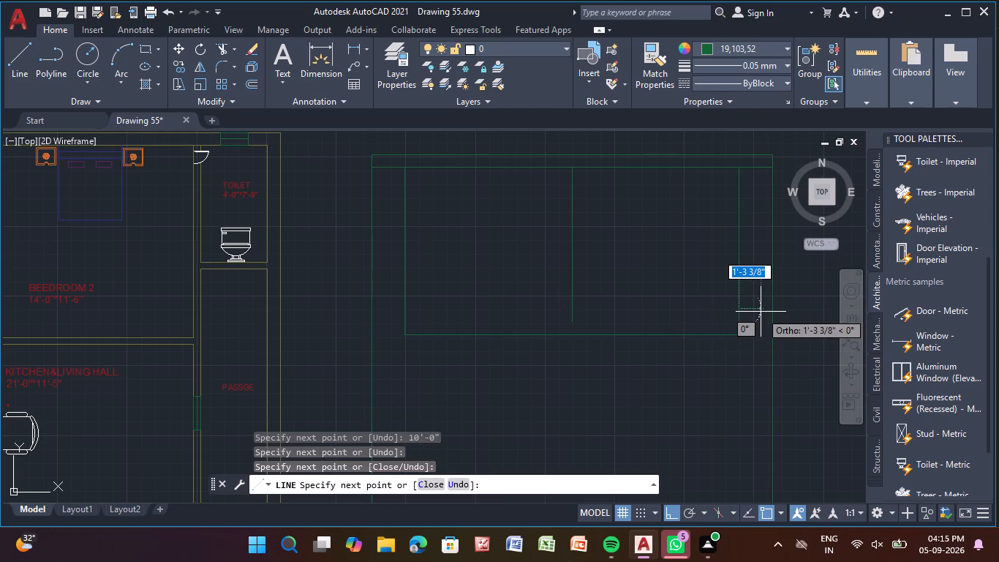
key(Escape)
Extend the central vertical line down to the new horizontal line.
text(ex)
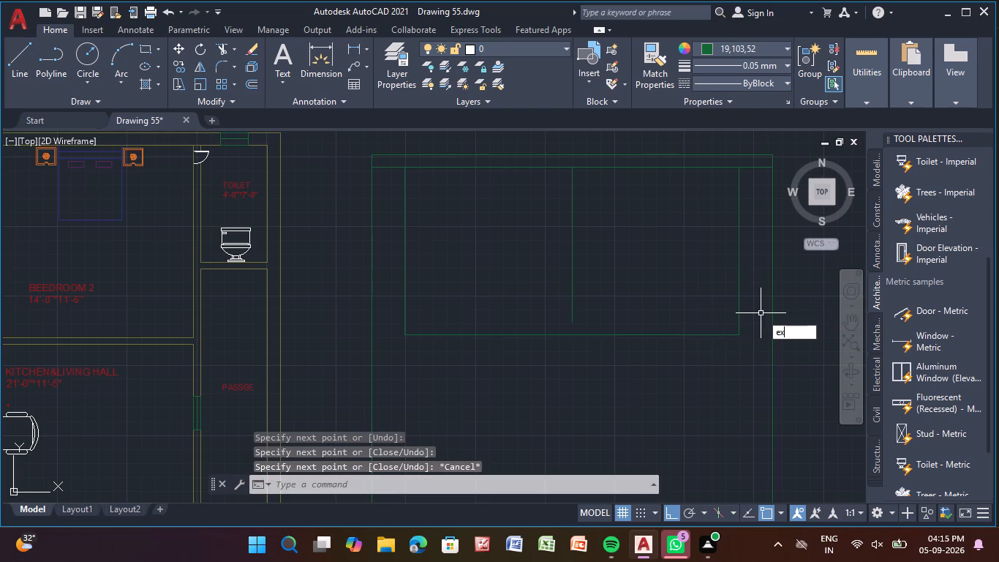
key(Return)
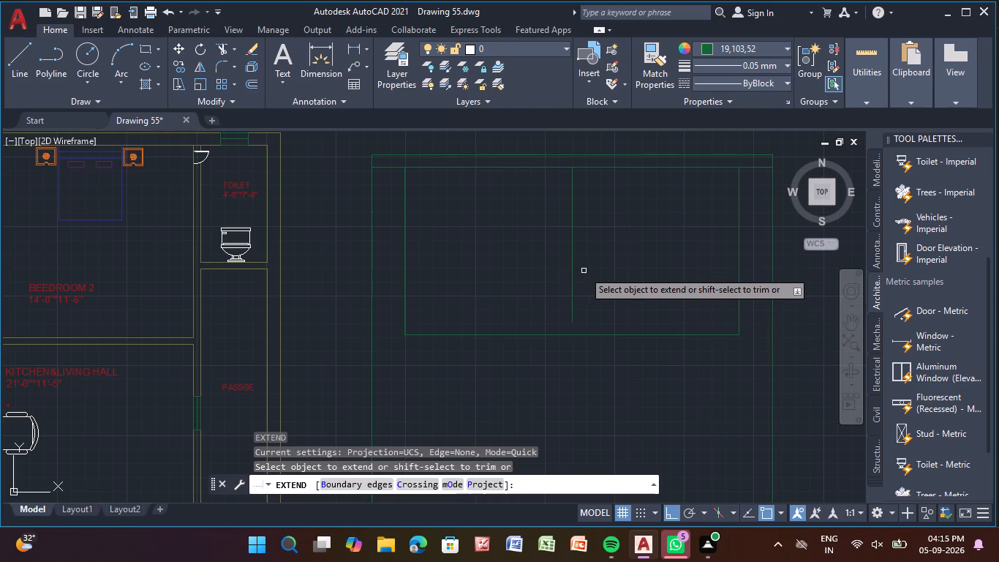
click(572, 287)
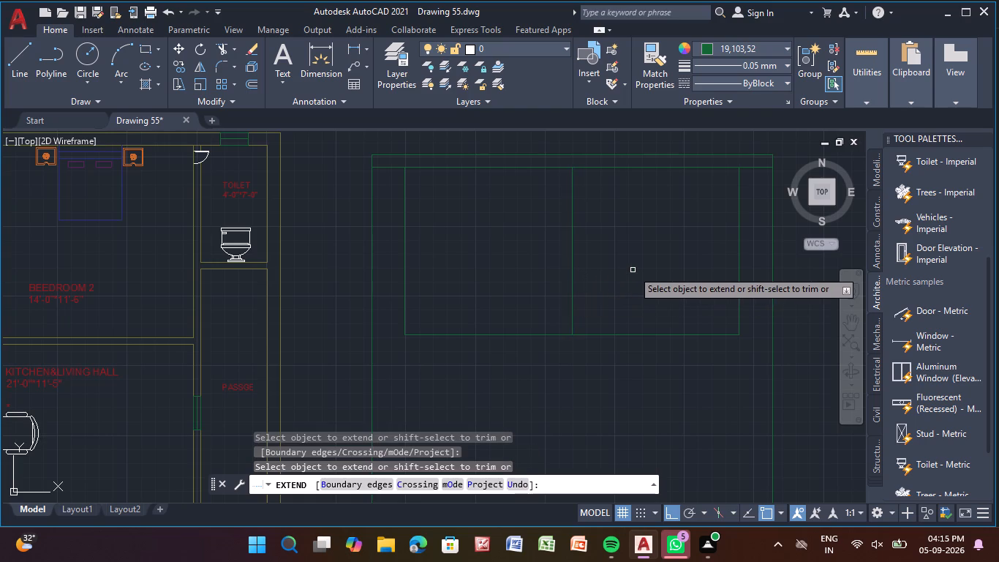
Offset the southern horizontal line of the two northern rooms 5" inward.
key(Escape)
key(Escape)
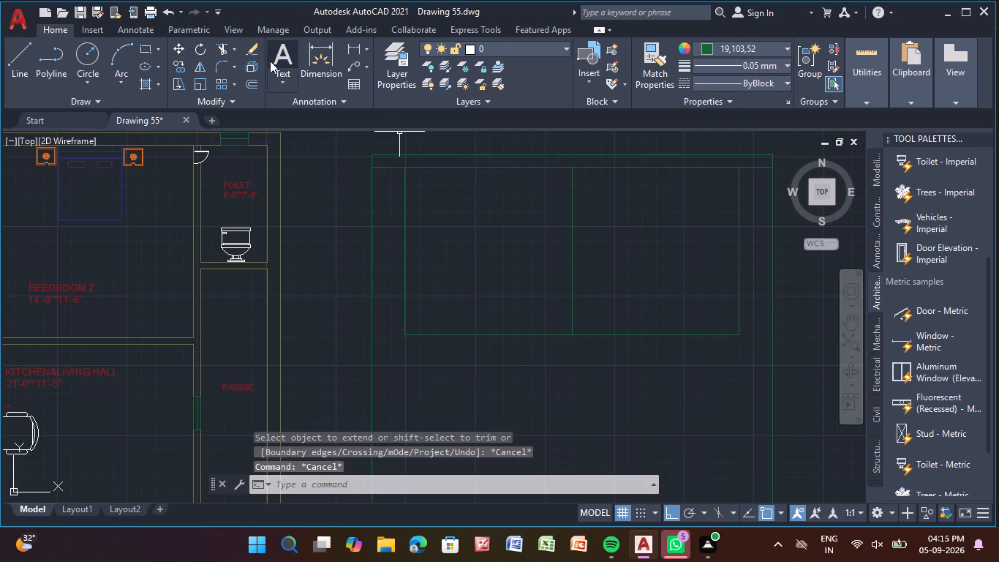
click(251, 79)
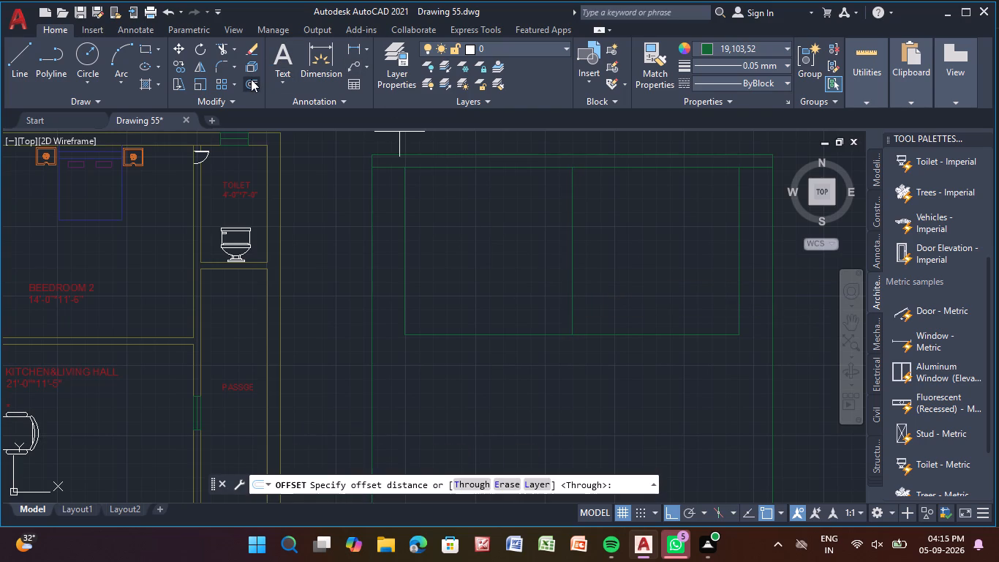
key(Return)
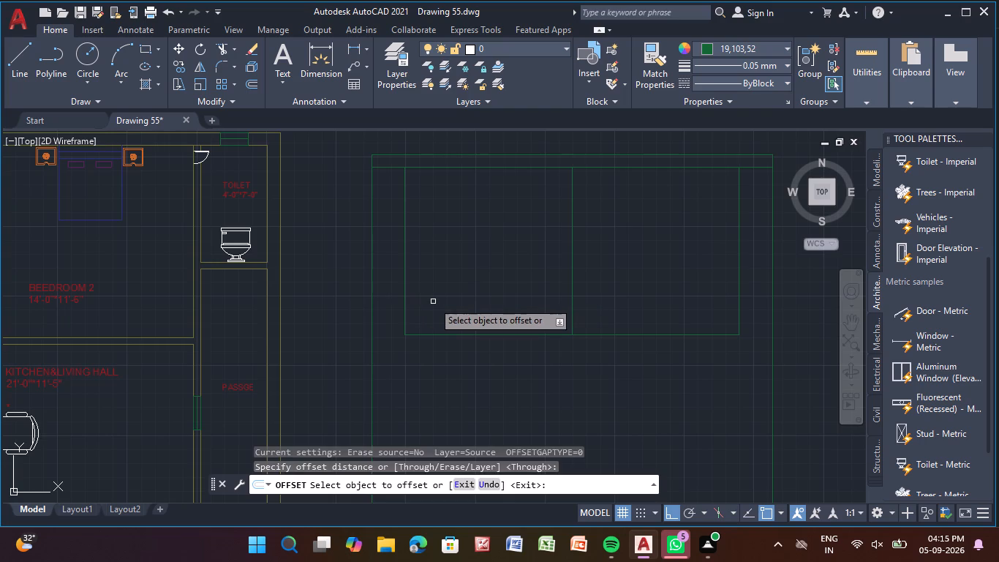
click(429, 334)
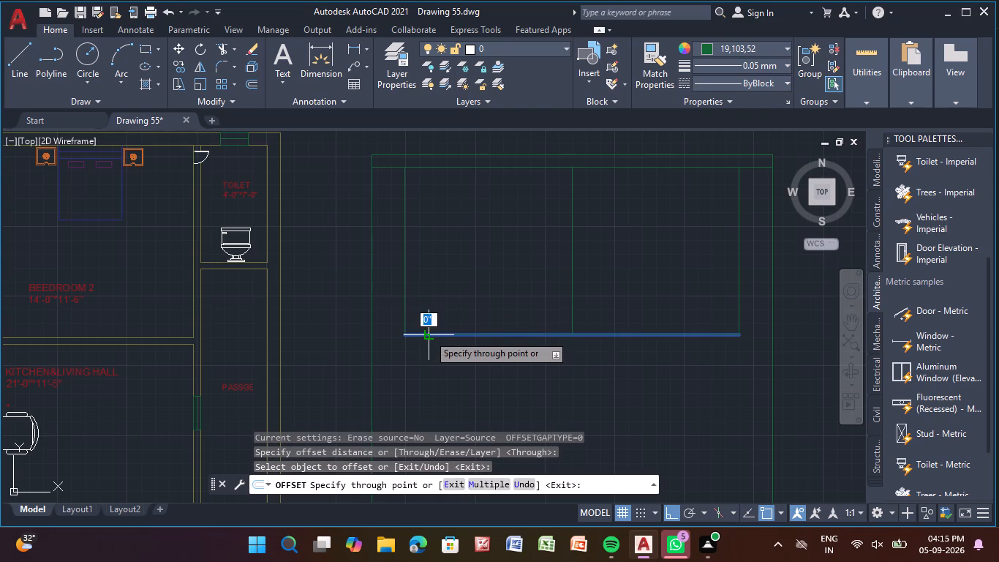
key(5)
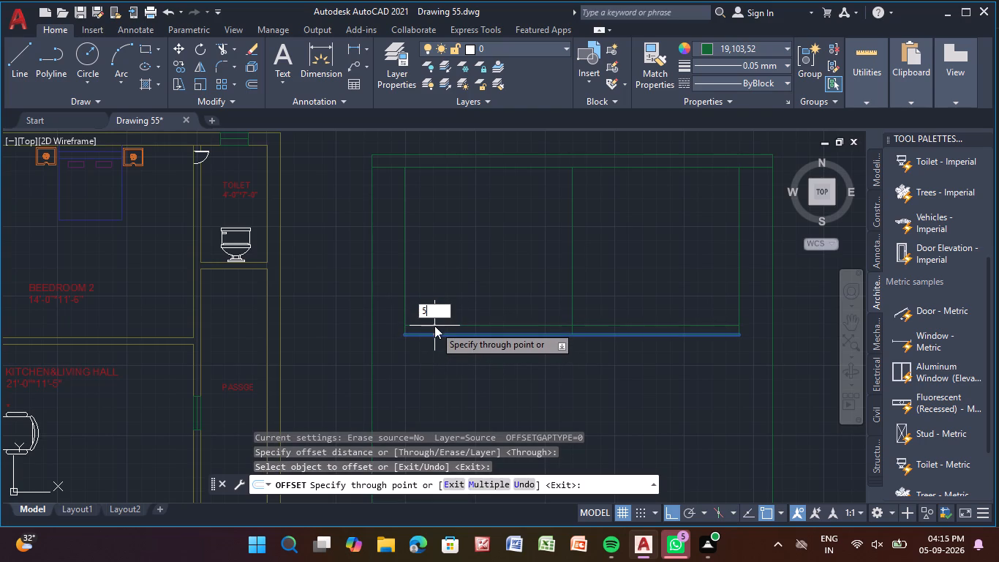
key(shift+quotedbl)
key(Return)
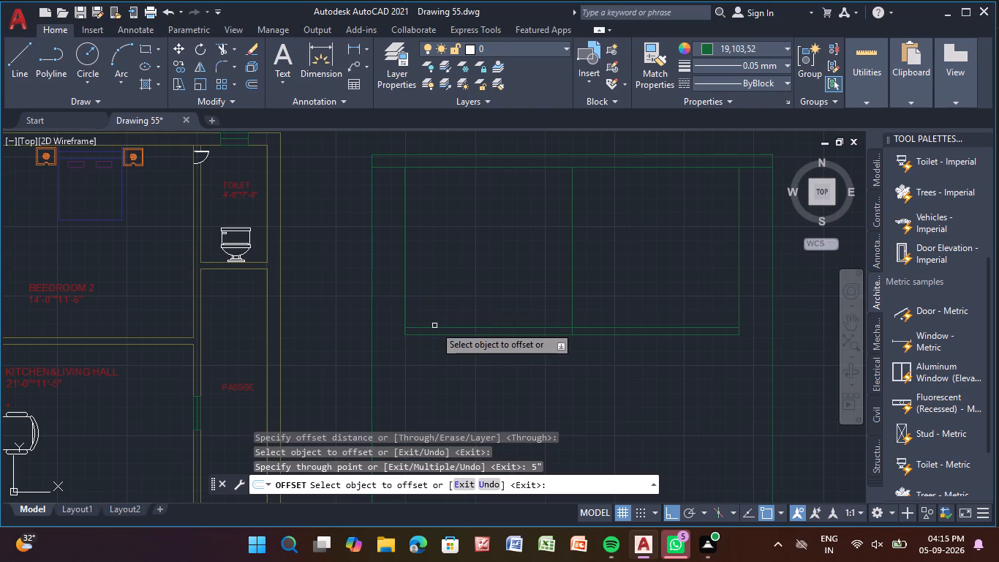
Offset the rooms' three vertical lines by 5": the western one eastward, the central and eastern ones westward.
click(404, 296)
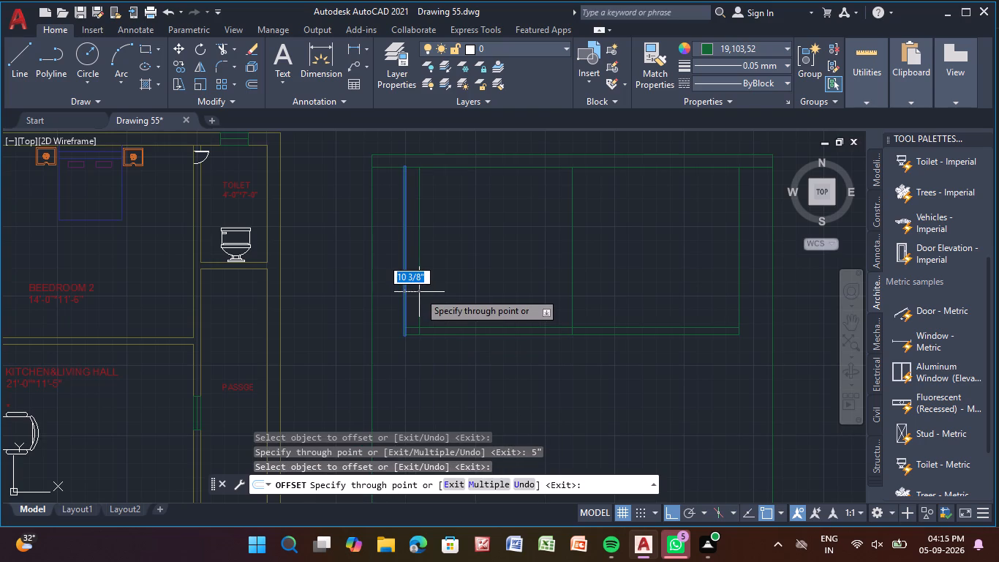
key(5)
key(shift+quotedbl)
key(Return)
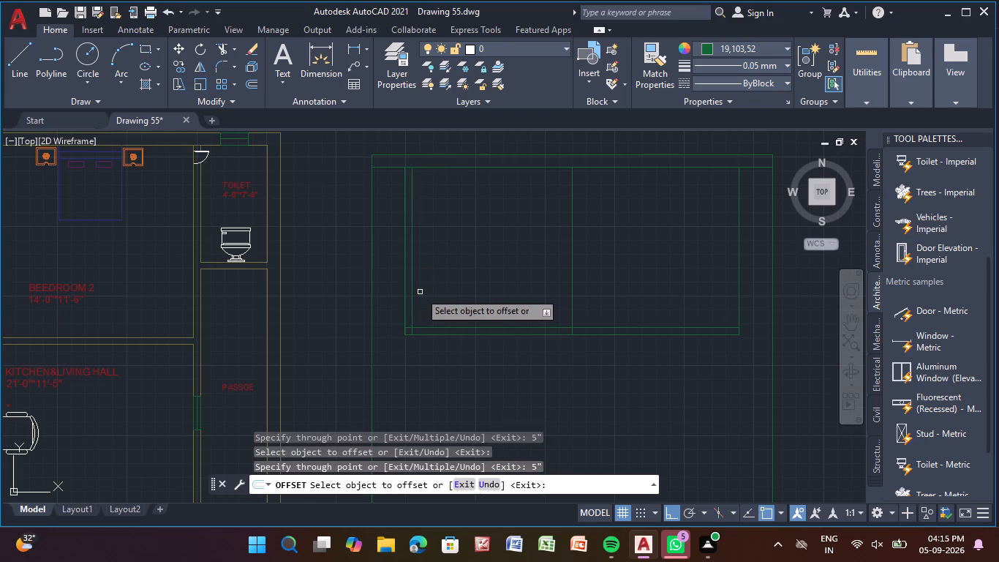
click(573, 296)
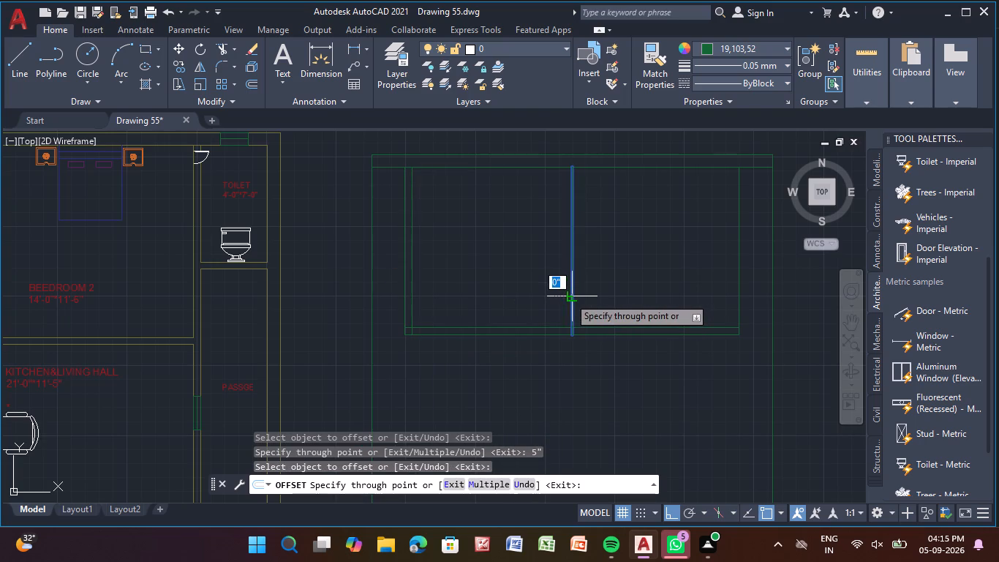
key(5)
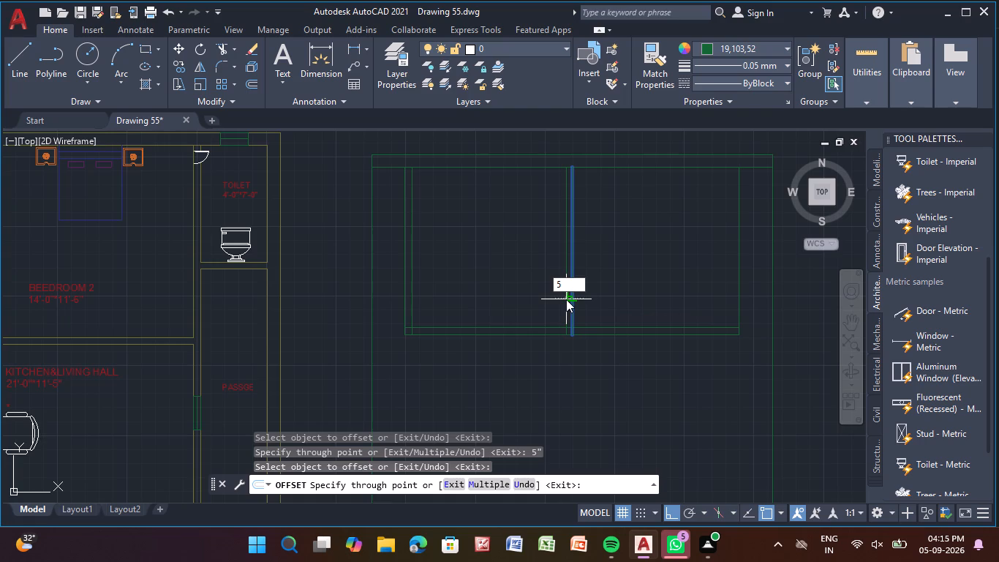
key(shift+quotedbl)
key(Return)
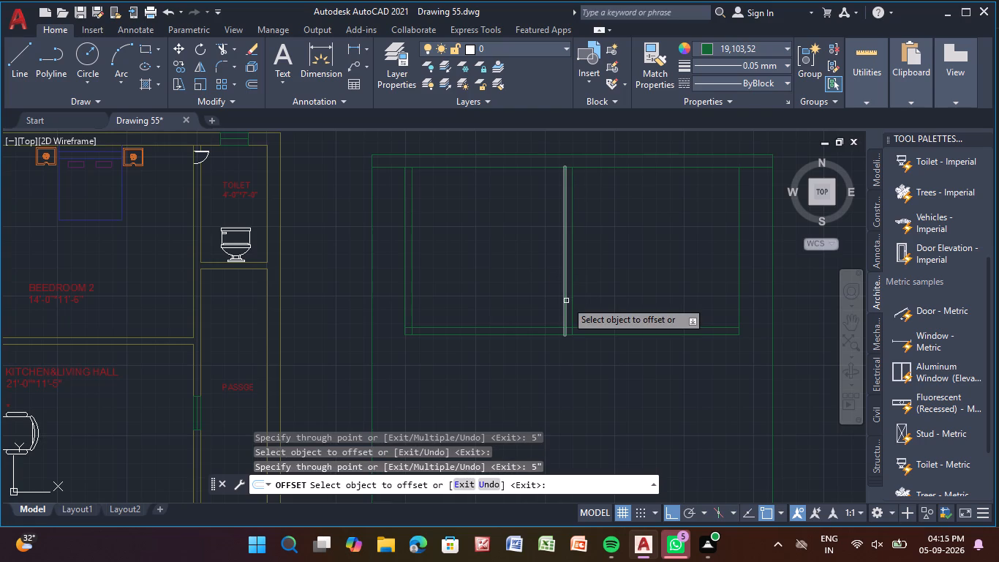
click(739, 288)
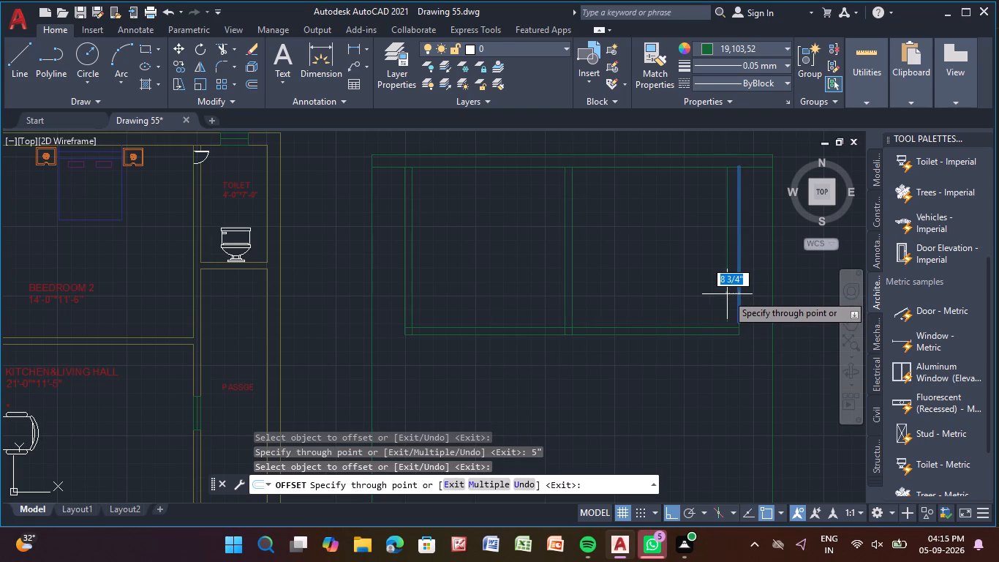
key(5)
key(shift+quotedbl)
key(Return)
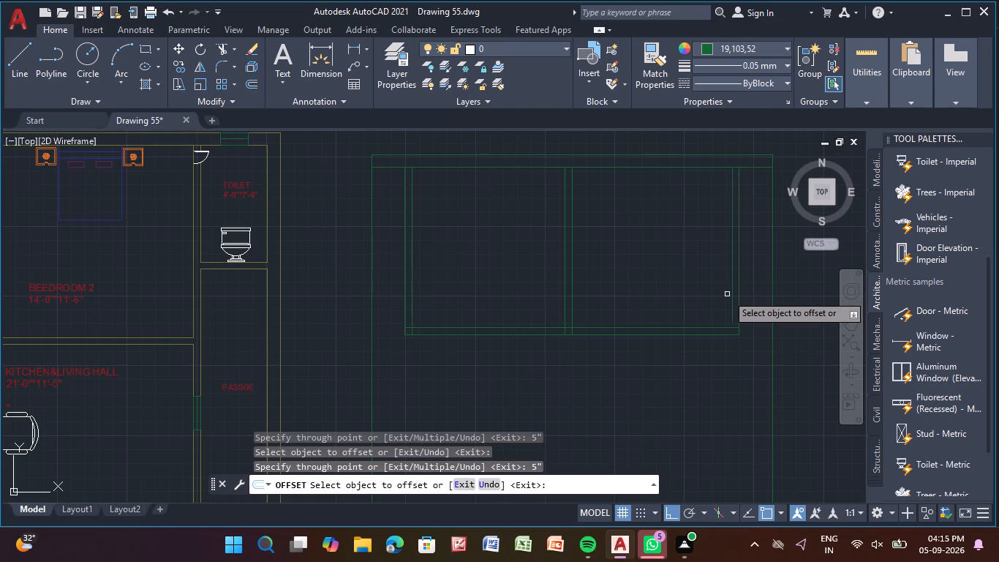
key(Escape)
key(Escape)
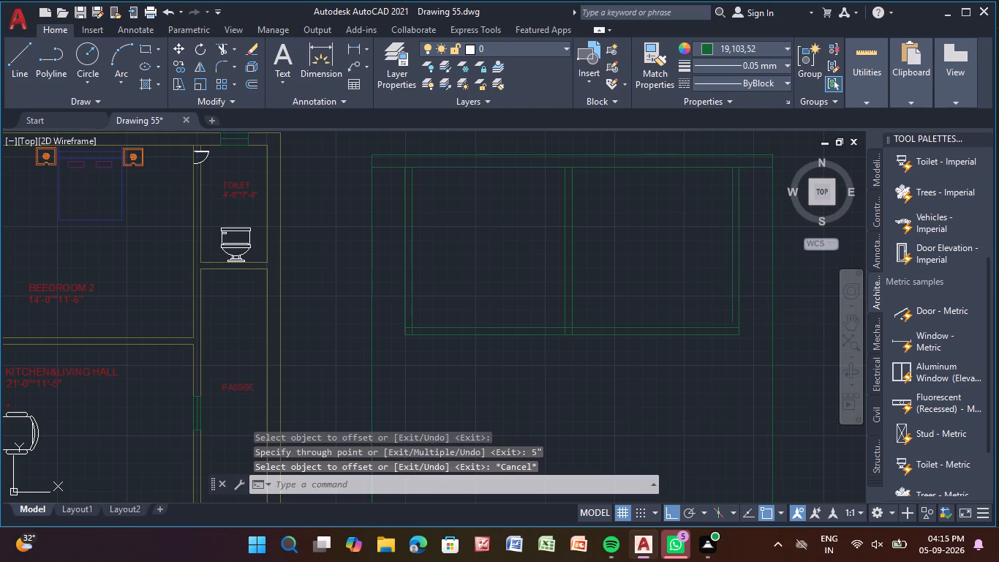
Extend the eastern wall's inner offset line down to the inner line of the rooms' southern wall.
text(ex)
key(Return)
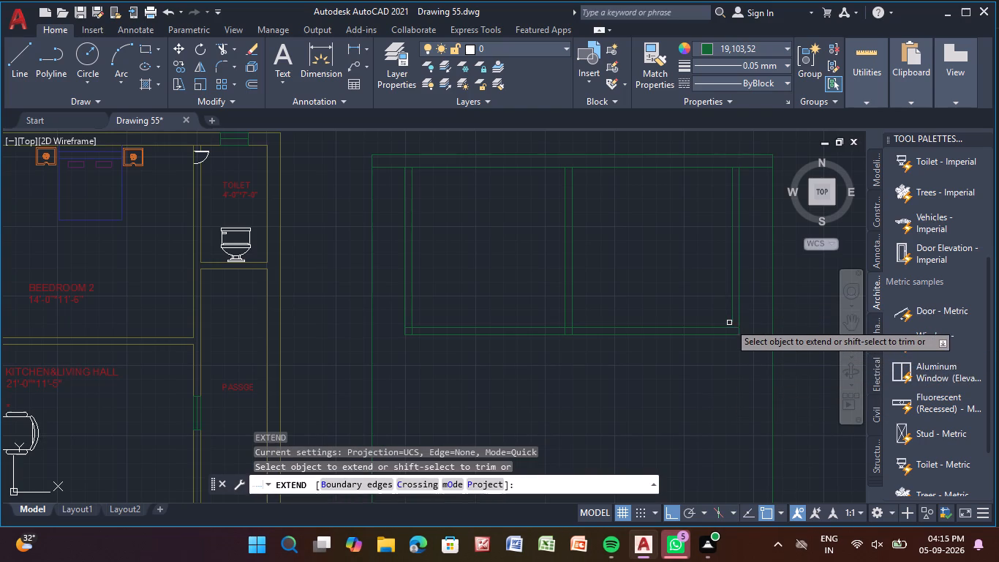
click(732, 310)
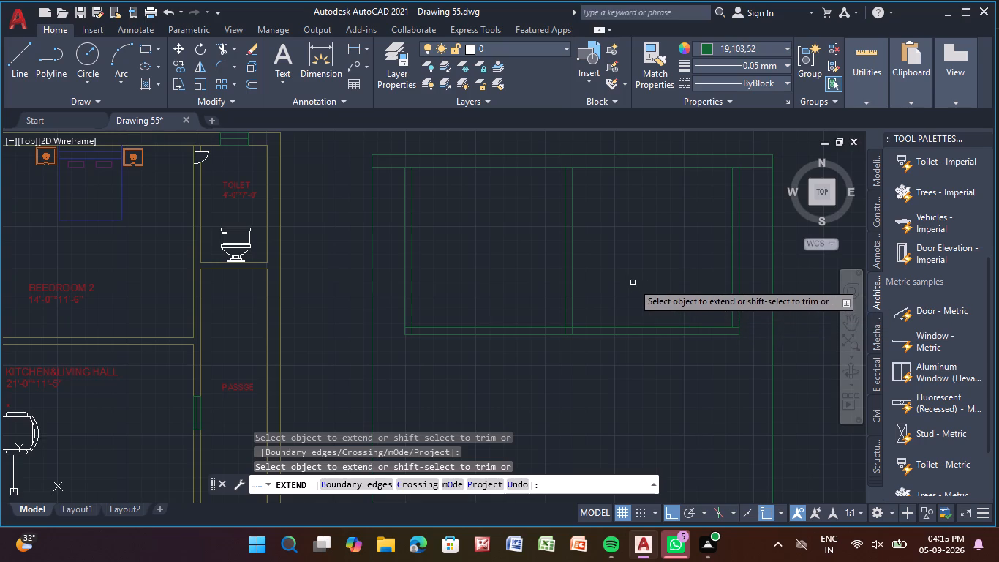
key(Escape)
key(Escape)
key(Escape)
key(Escape)
key(Escape)
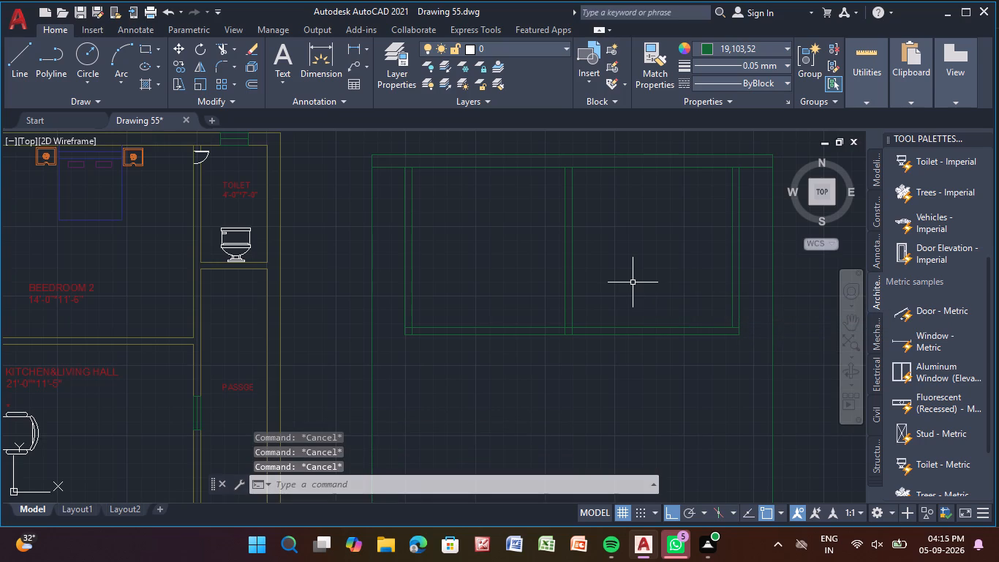
Trim the central wall's line ends inside the southern wall and the inner southern line between the two central lines.
text(tr)
key(Return)
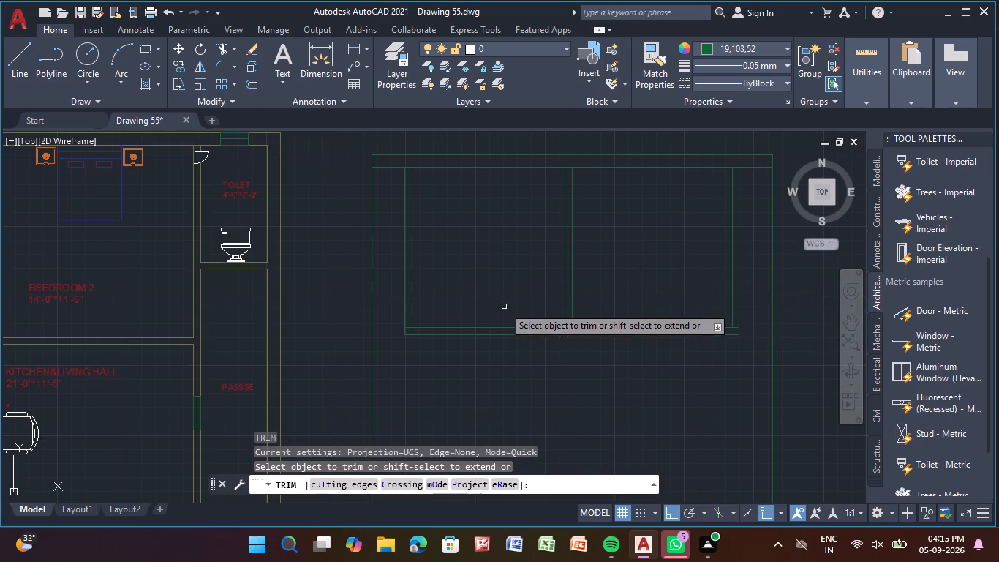
scroll(572, 342, up, 4)
drag(596, 280, 510, 282)
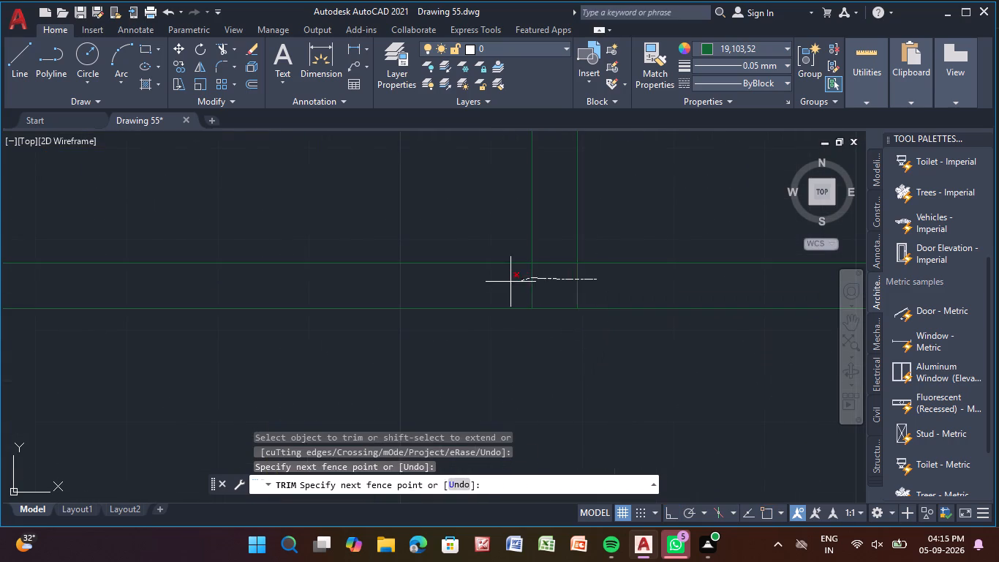
drag(510, 282, 510, 282)
scroll(510, 282, down, 1)
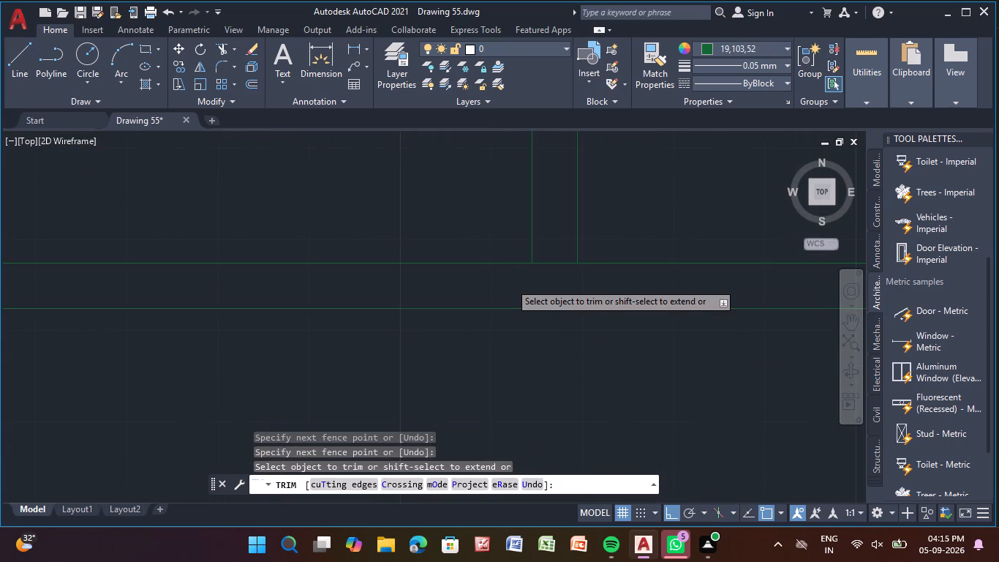
scroll(508, 285, down, 1)
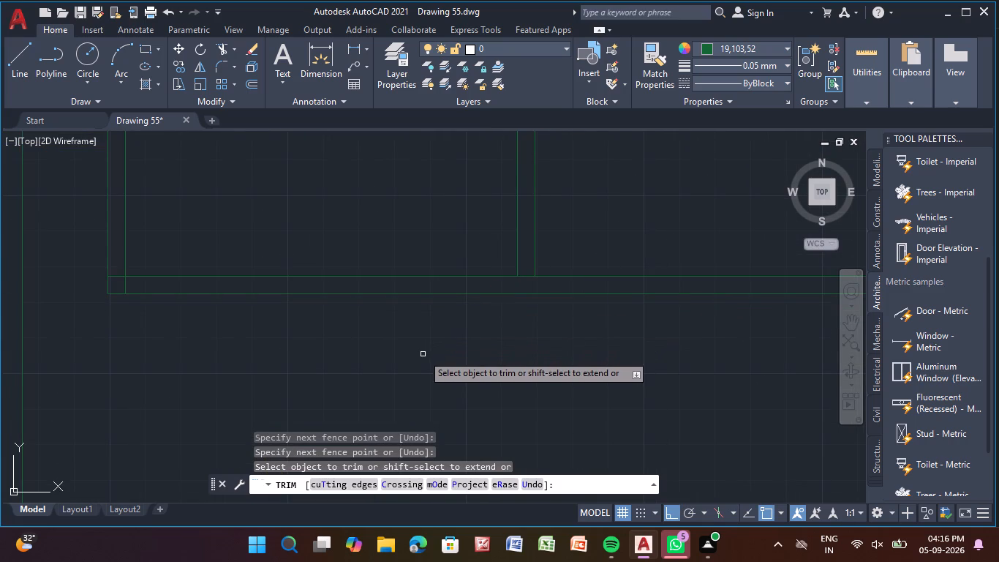
middle_drag(423, 353, 465, 354)
scroll(573, 274, up, 2)
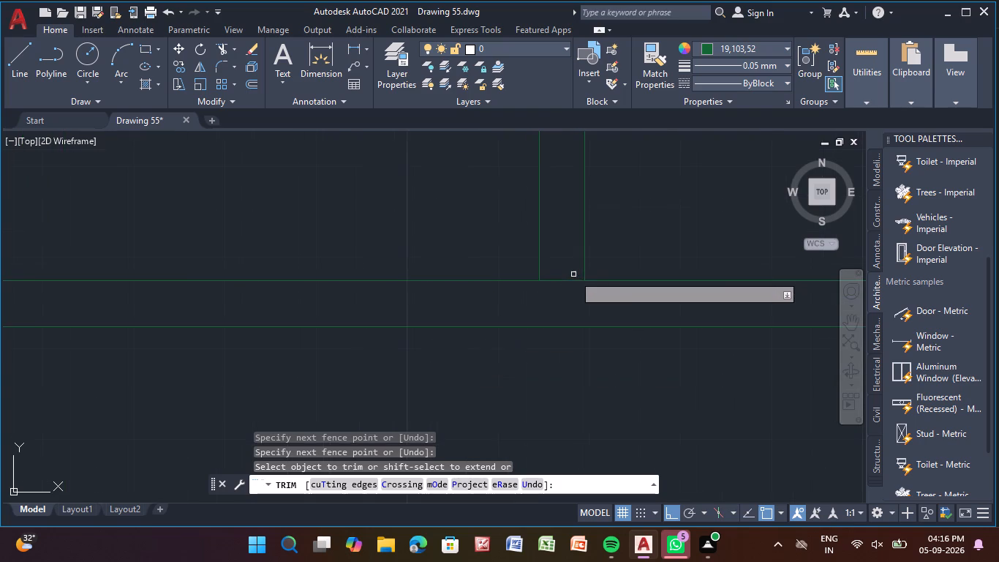
drag(573, 274, 571, 286)
scroll(571, 287, down, 2)
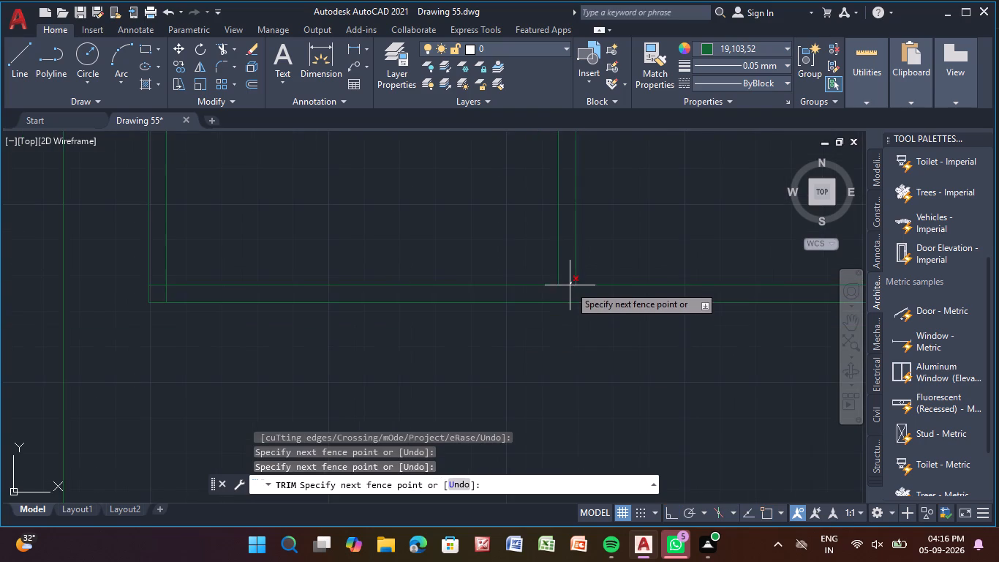
click(570, 285)
scroll(577, 285, up, 4)
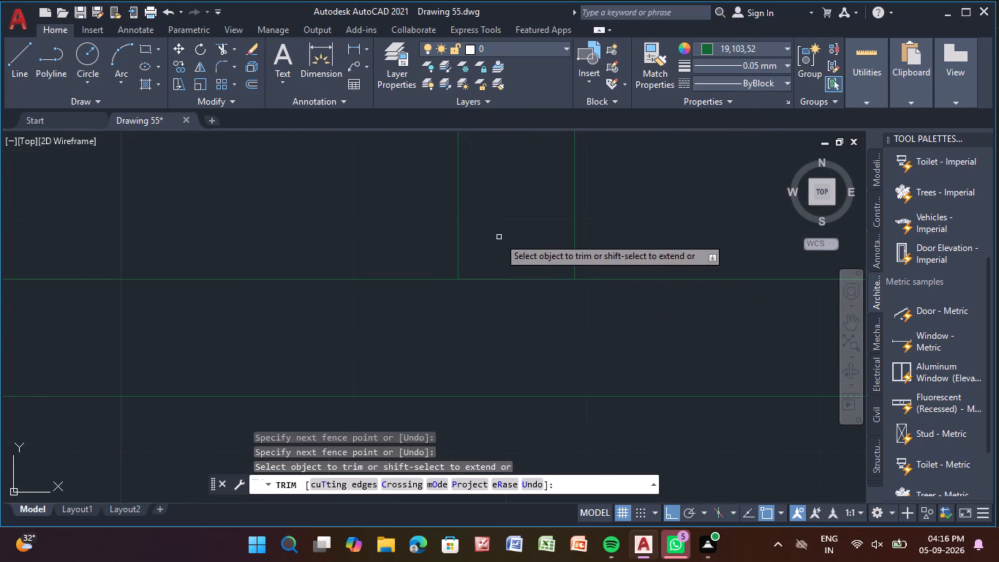
drag(499, 237, 503, 307)
Trim the overlapping inner wall line ends at the rooms' southwest and southeast corners.
scroll(503, 307, down, 4)
middle_drag(503, 307, 811, 313)
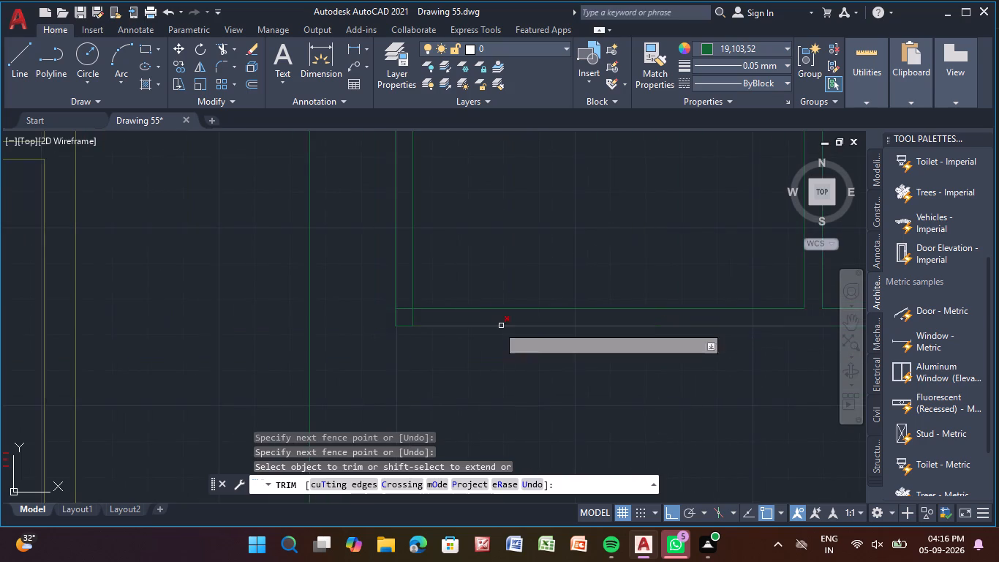
scroll(431, 321, up, 3)
drag(315, 259, 472, 322)
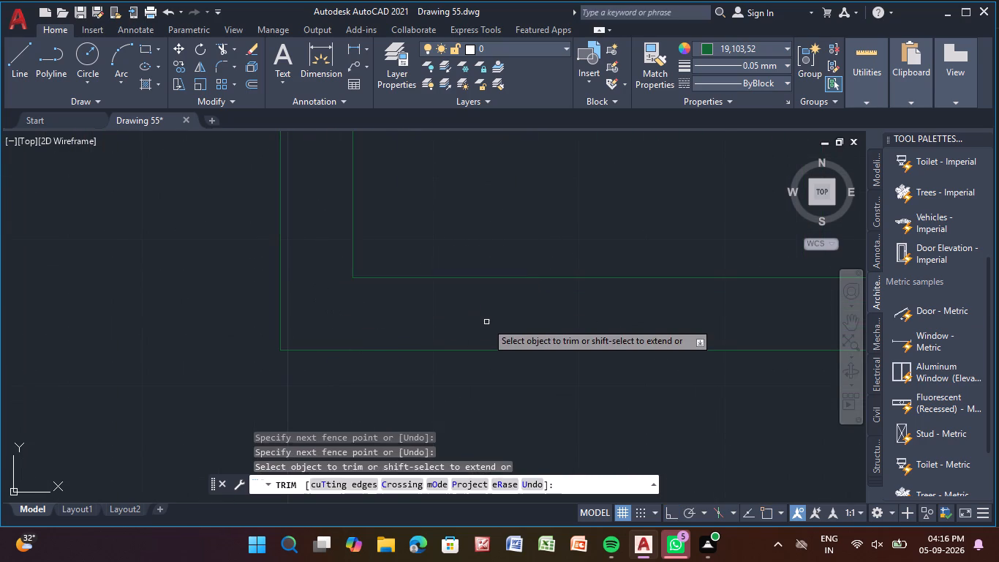
scroll(486, 322, down, 5)
middle_drag(553, 371, 272, 398)
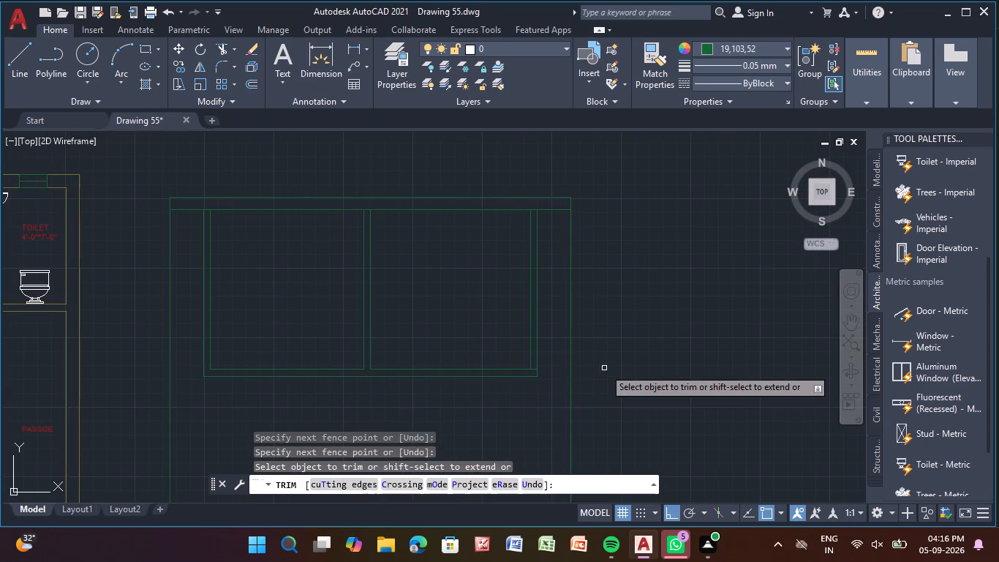
scroll(548, 374, up, 4)
drag(464, 342, 456, 381)
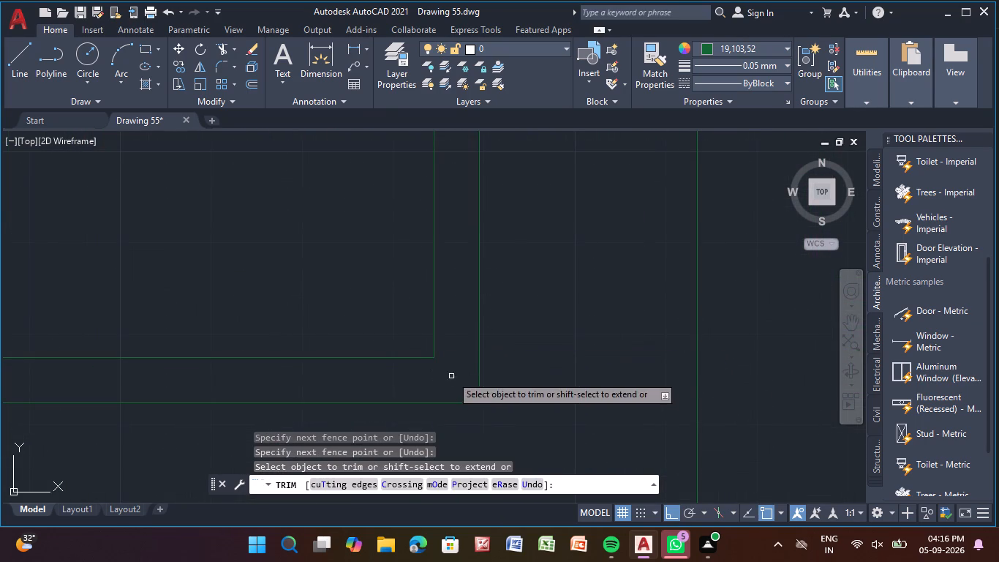
scroll(466, 370, down, 4)
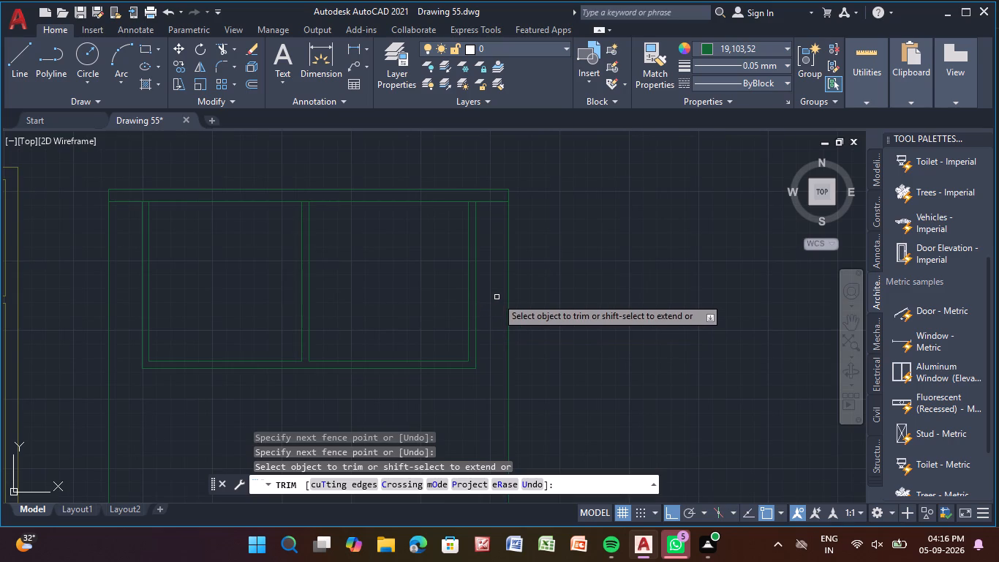
key(Escape)
key(Escape)
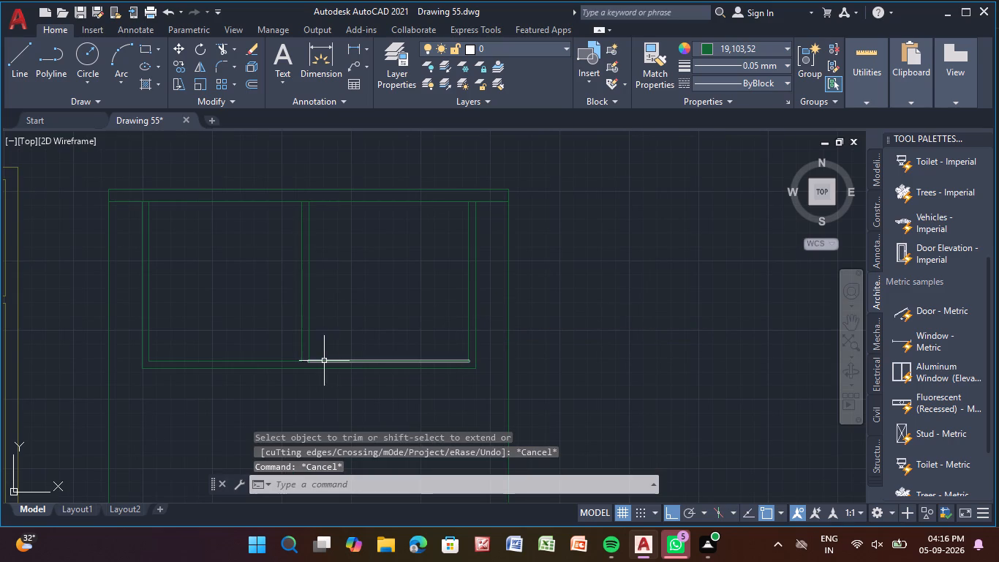
Offset the green plan's southern outer wall line 9" northward.
scroll(241, 315, down, 1)
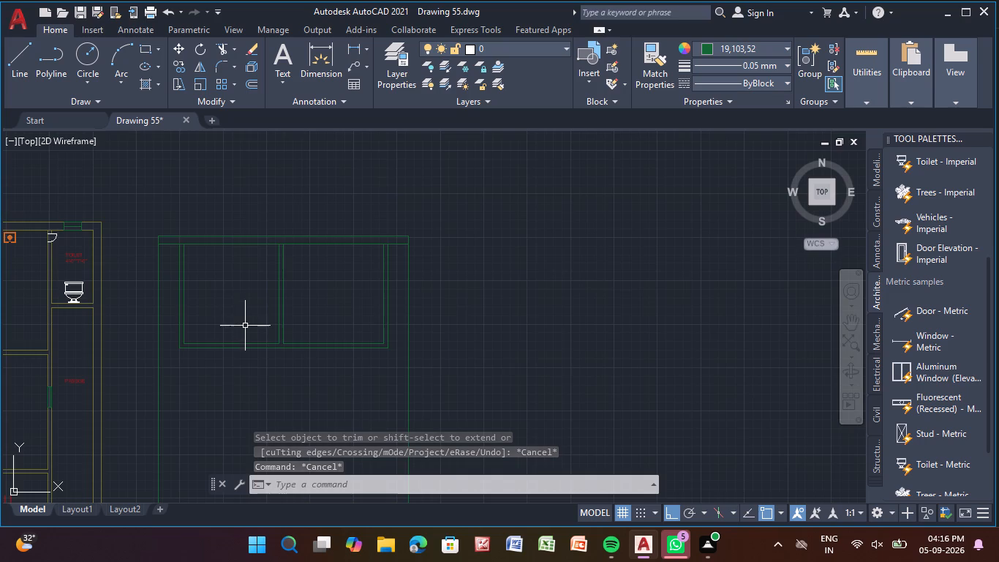
middle_drag(252, 370, 433, 283)
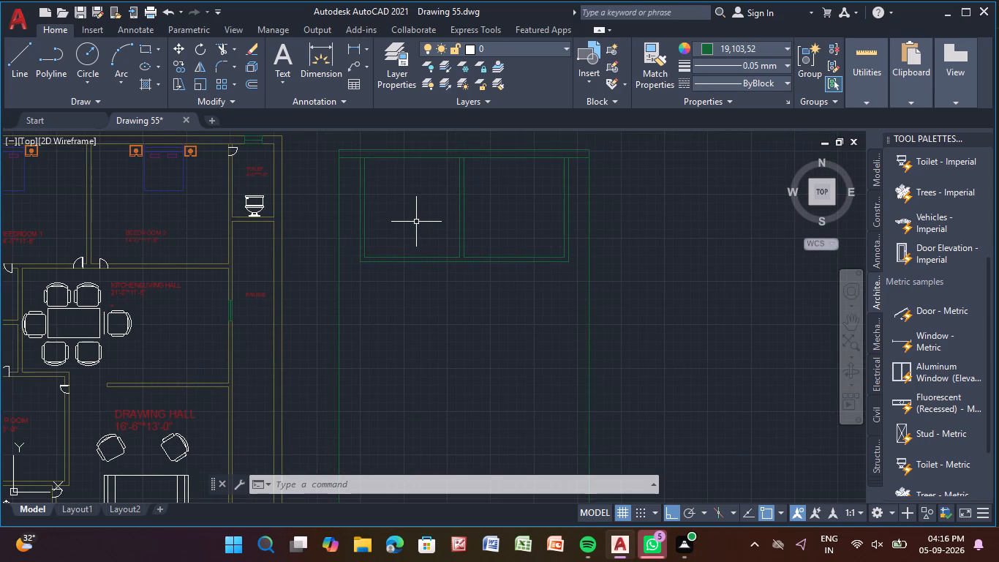
click(251, 81)
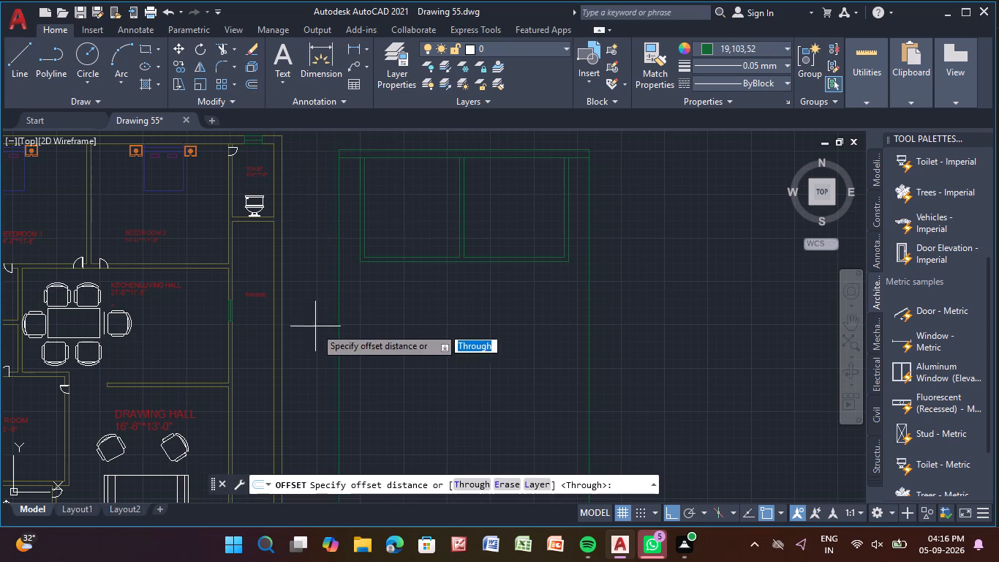
middle_drag(372, 380, 369, 227)
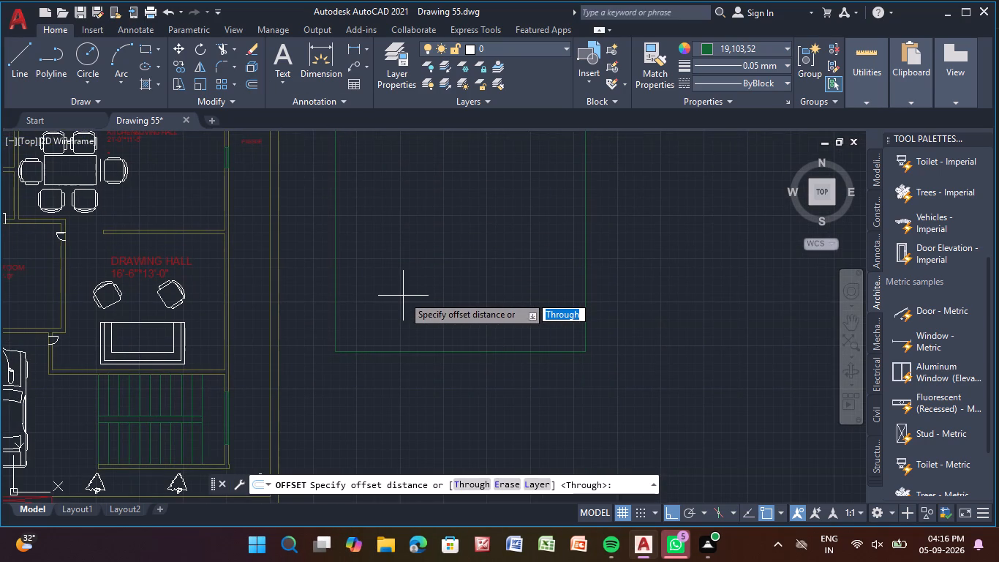
key(Return)
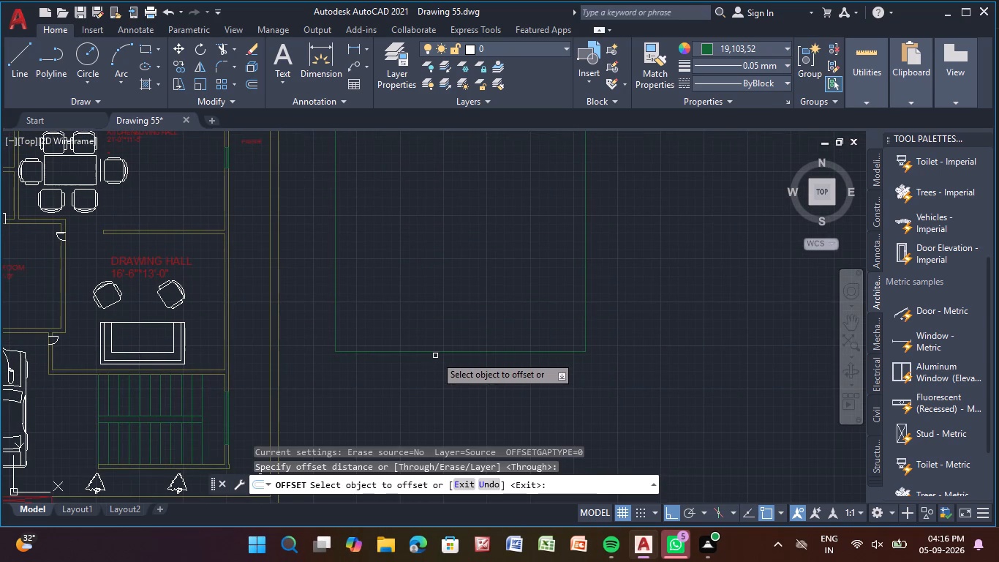
click(436, 352)
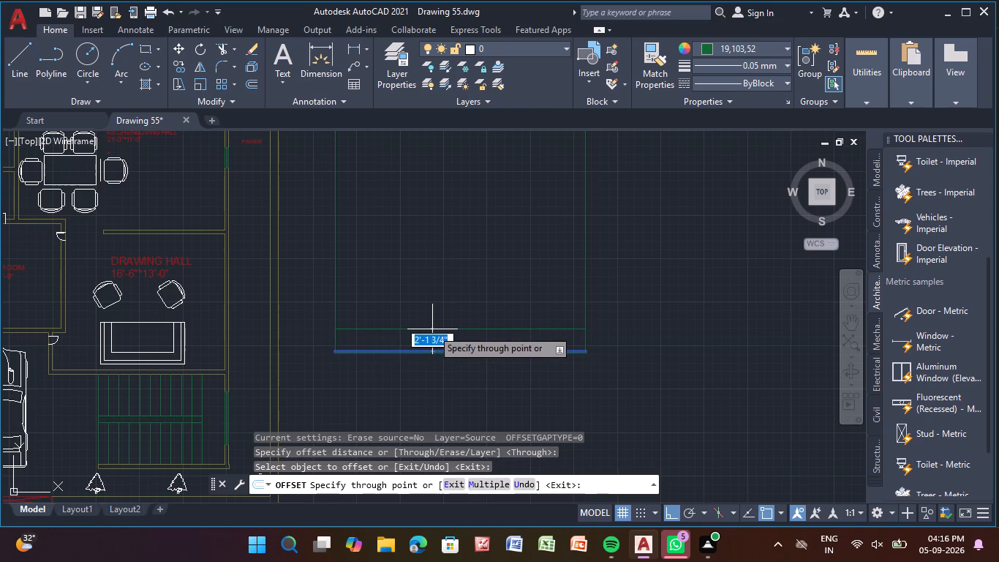
text(9")
key(Return)
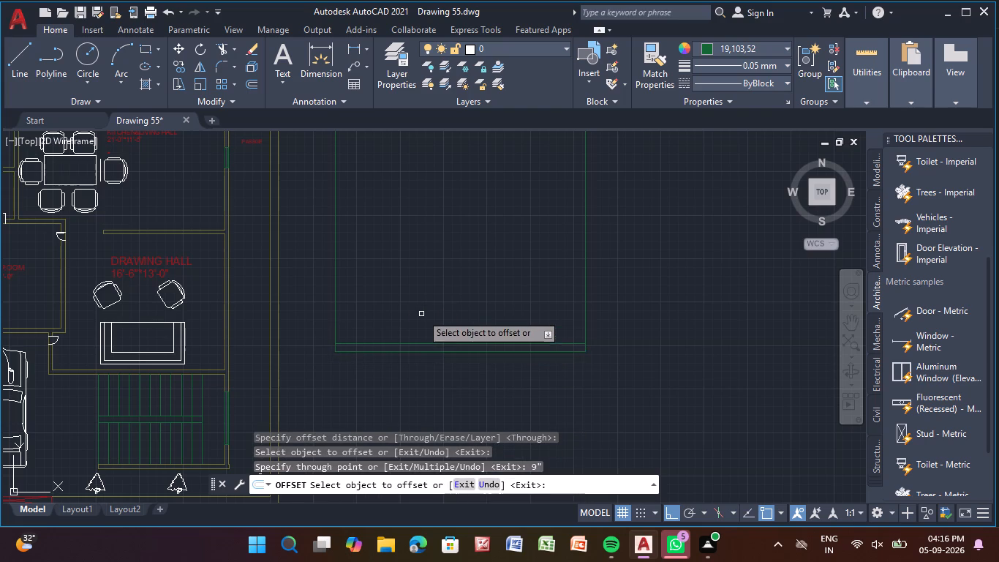
scroll(399, 288, down, 1)
middle_drag(403, 326, 403, 422)
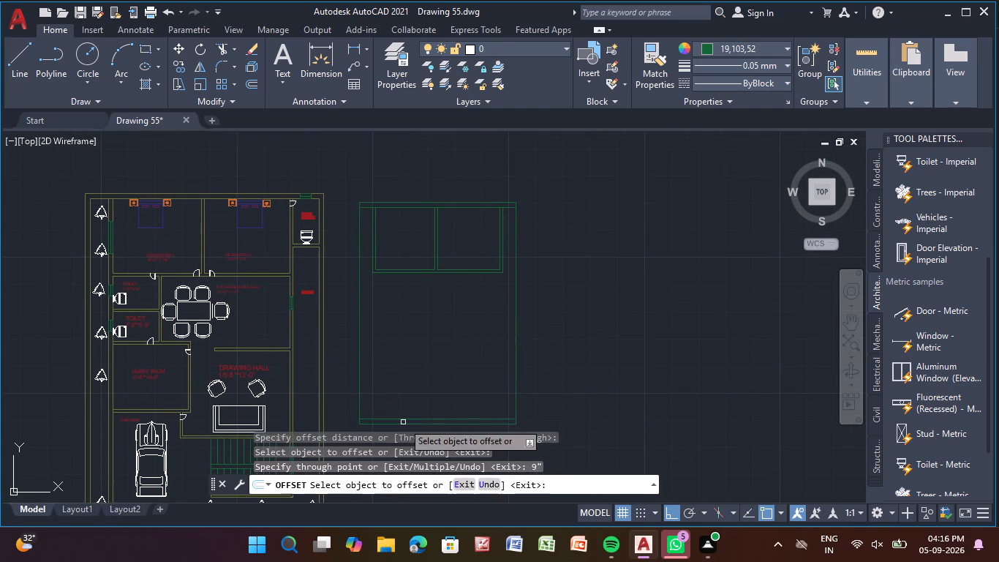
middle_drag(421, 364, 415, 344)
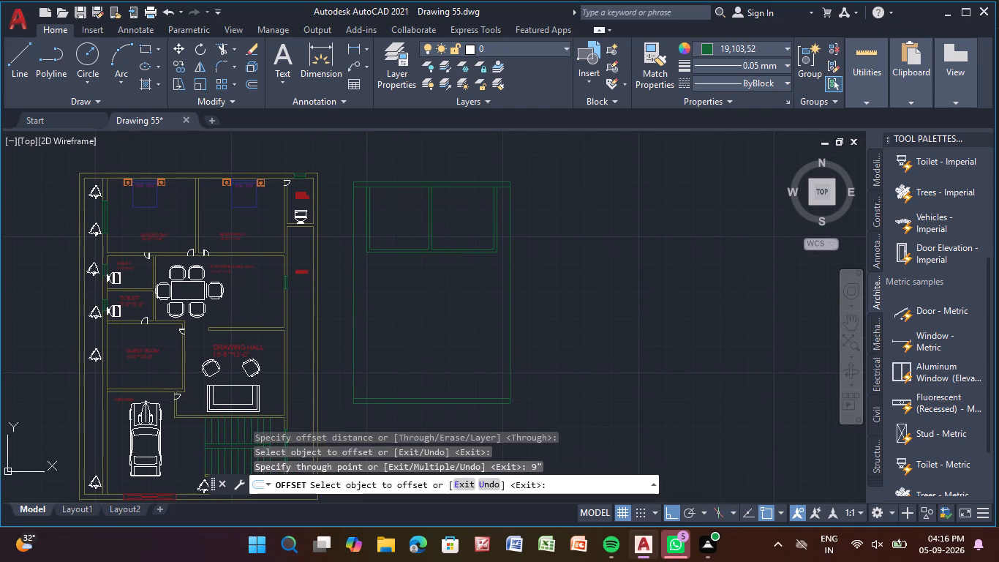
key(Escape)
key(Escape)
key(Escape)
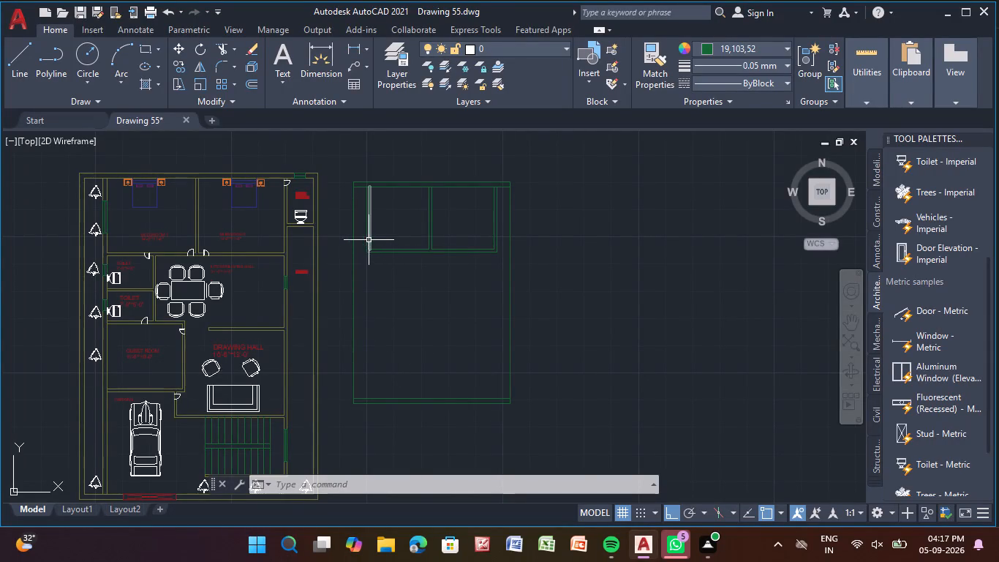
Erase the inner lines of the rooms' western and eastern walls and all three lines of their southern wall.
scroll(368, 222, up, 3)
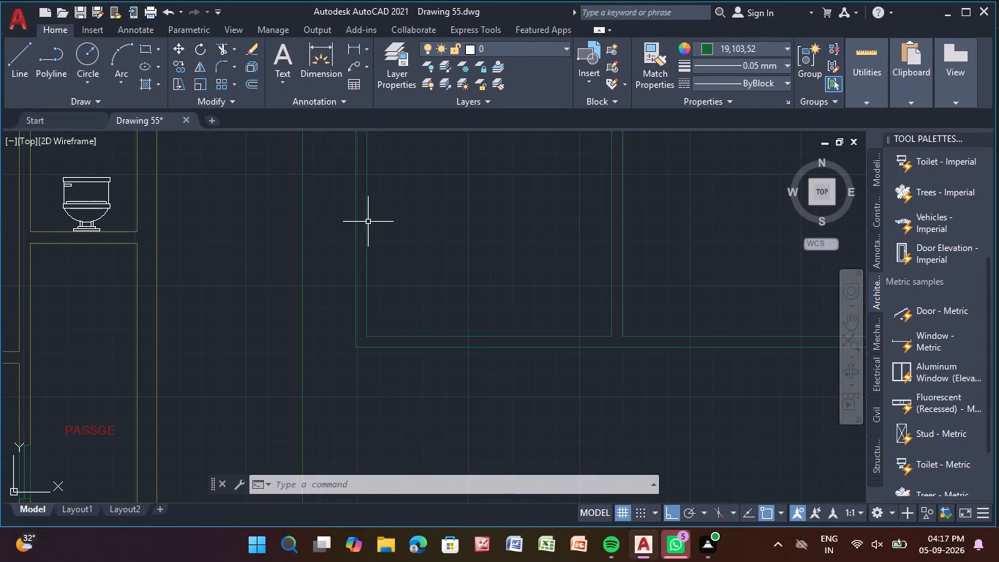
click(364, 229)
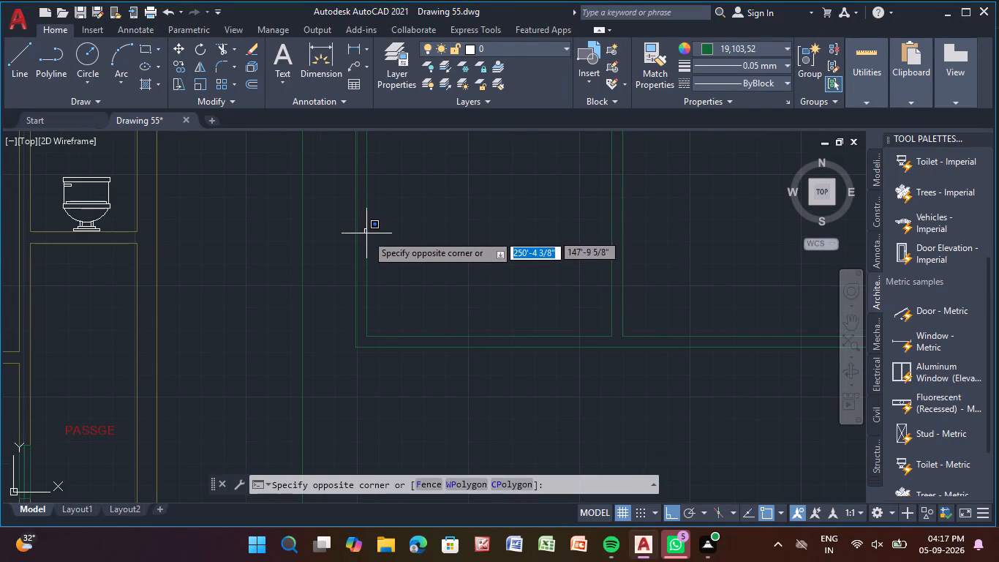
click(364, 237)
click(366, 234)
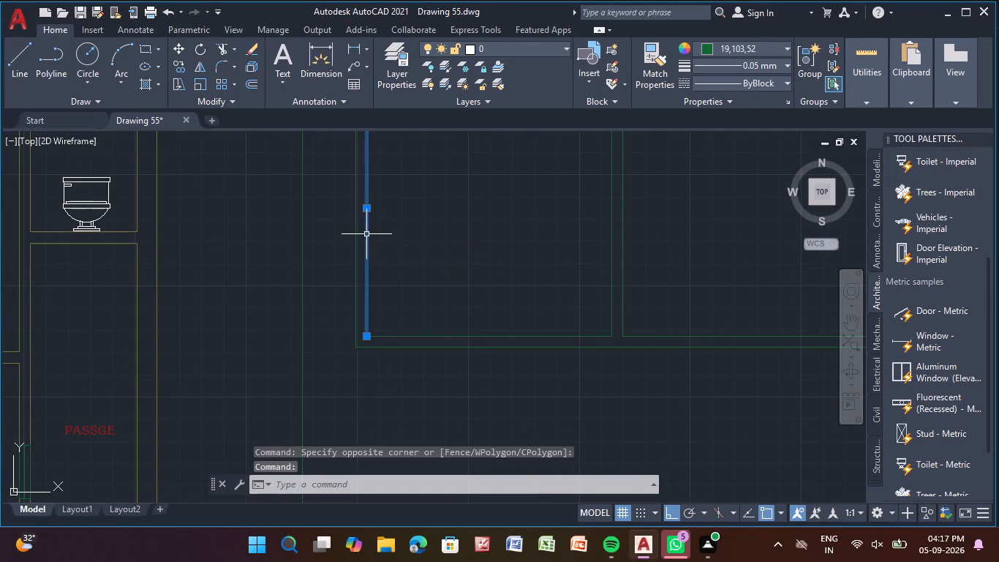
scroll(503, 253, down, 1)
middle_drag(503, 253, 397, 333)
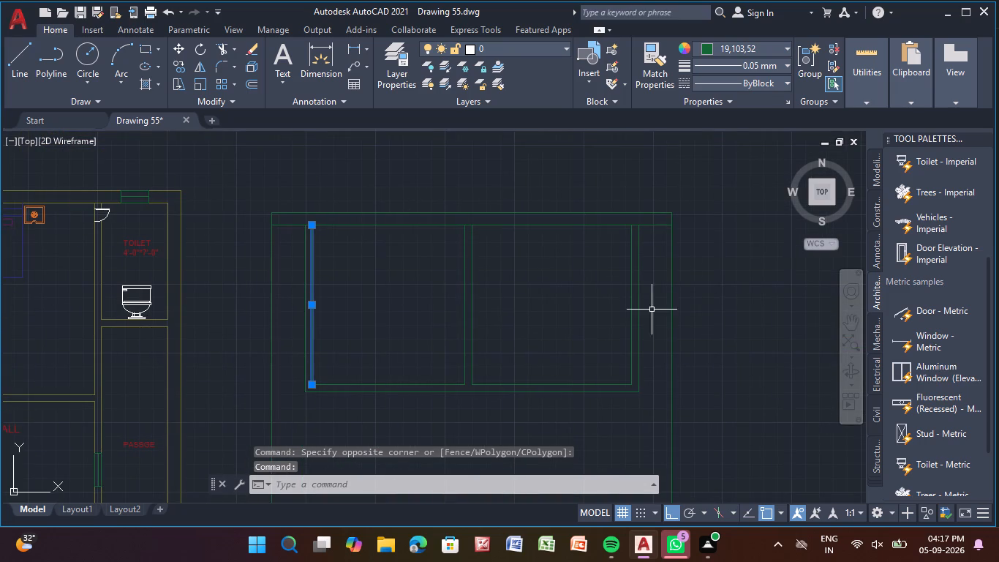
click(631, 323)
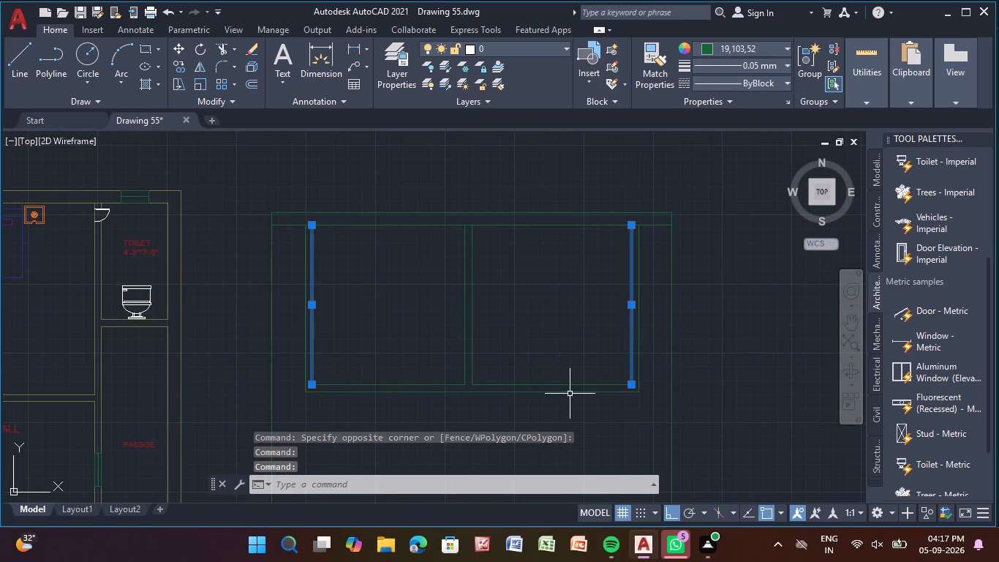
click(570, 389)
click(568, 394)
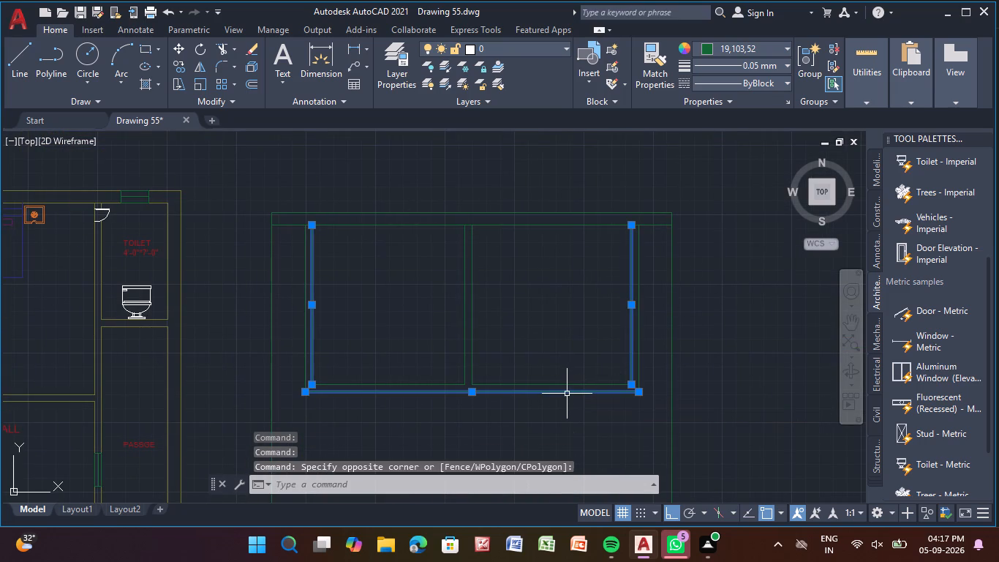
click(570, 386)
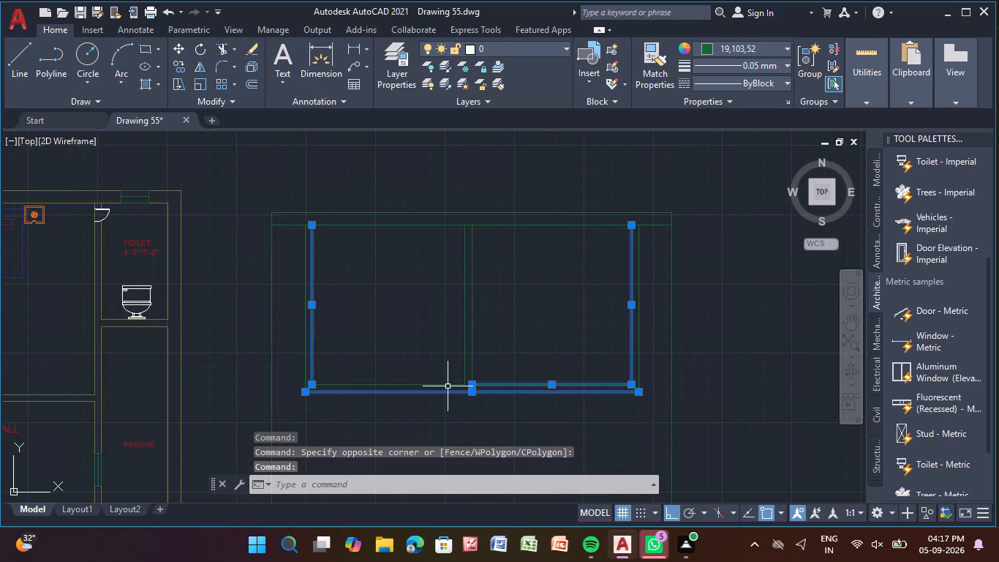
click(446, 386)
key(Delete)
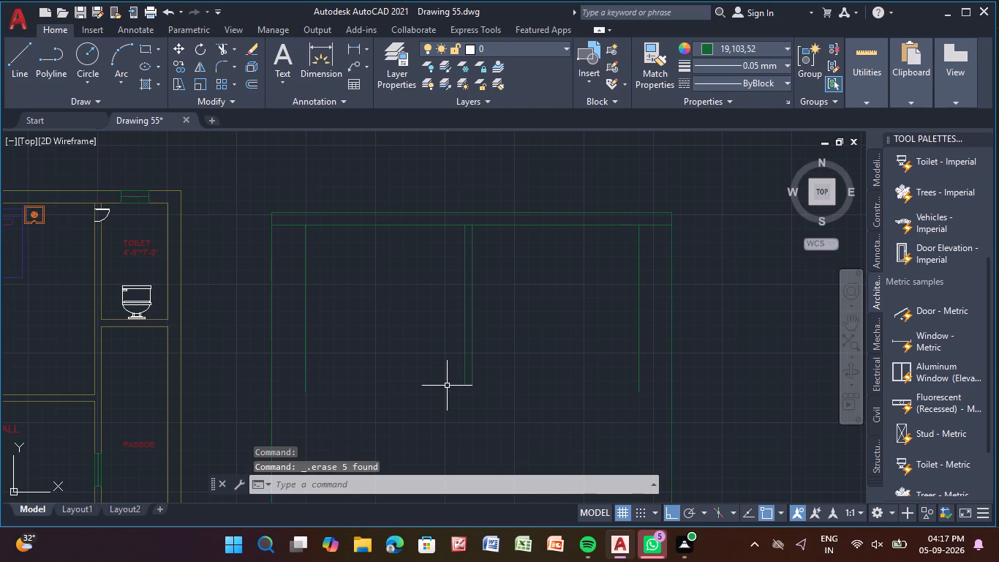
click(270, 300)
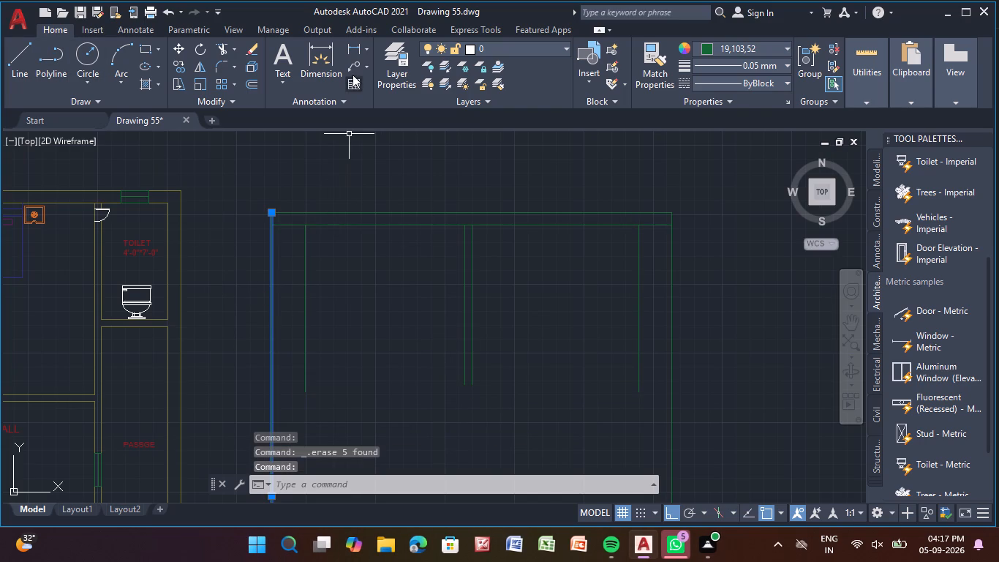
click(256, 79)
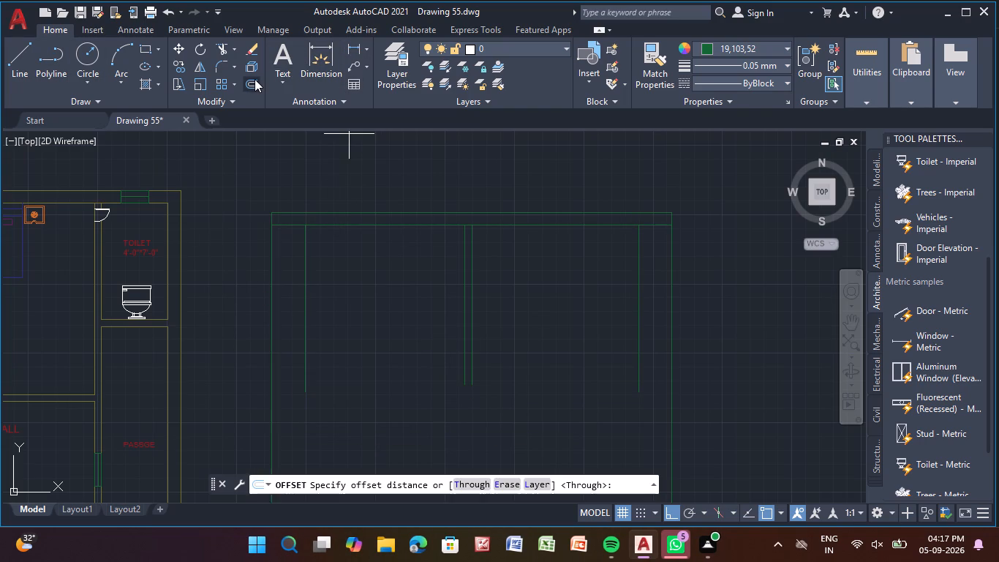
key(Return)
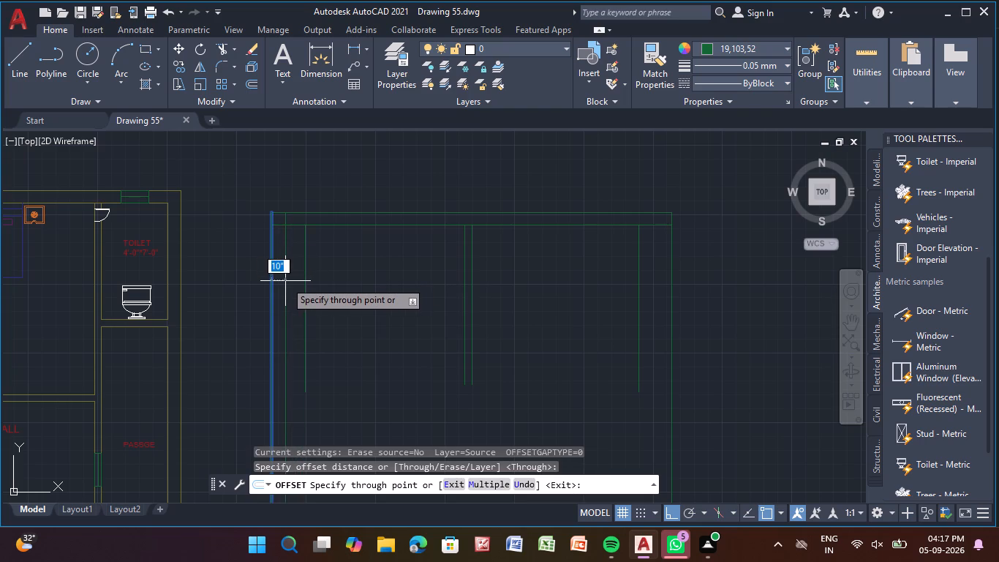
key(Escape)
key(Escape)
Offset the rooms' western wall line 9" westward and their eastern wall line 9" eastward.
key(Return)
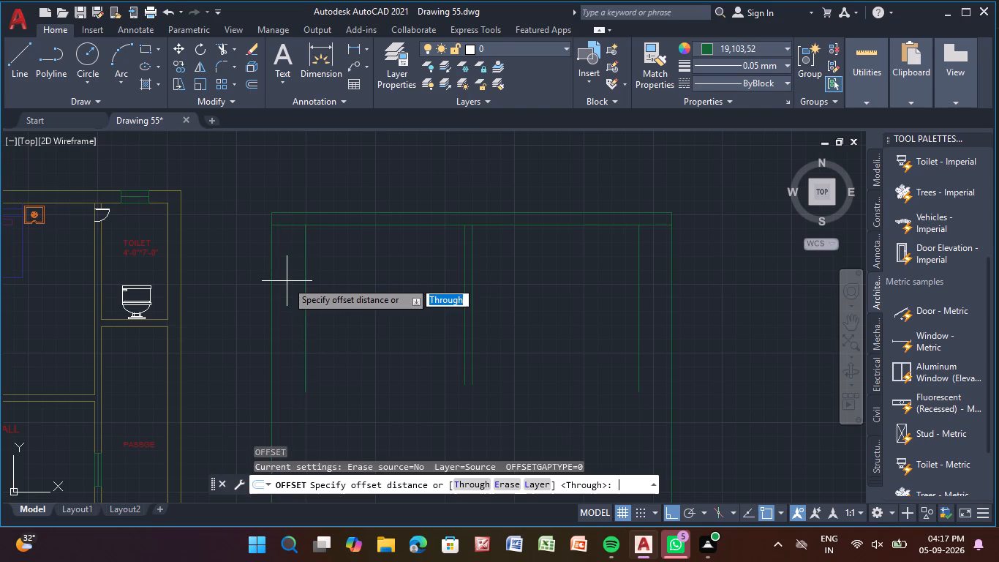
key(Return)
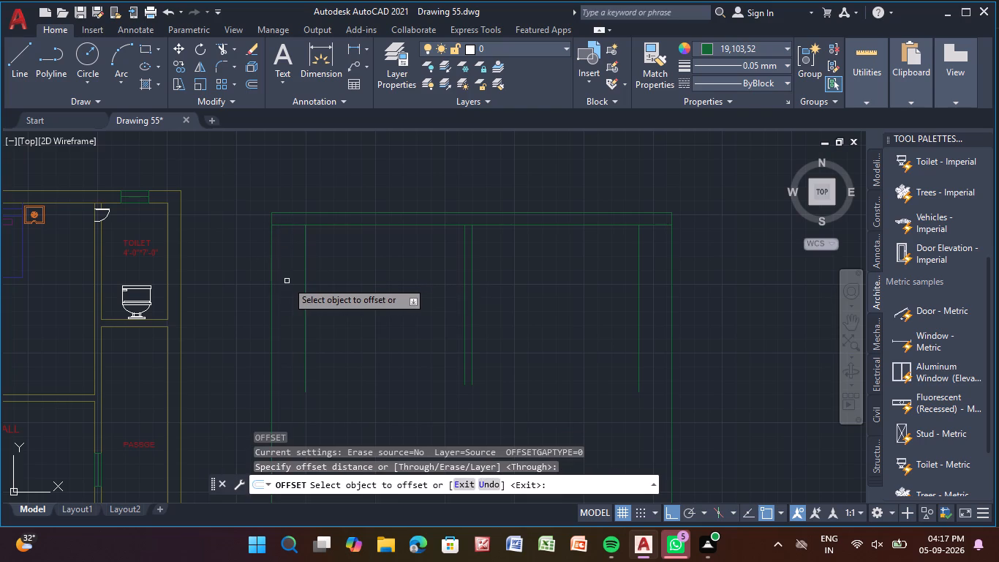
click(306, 269)
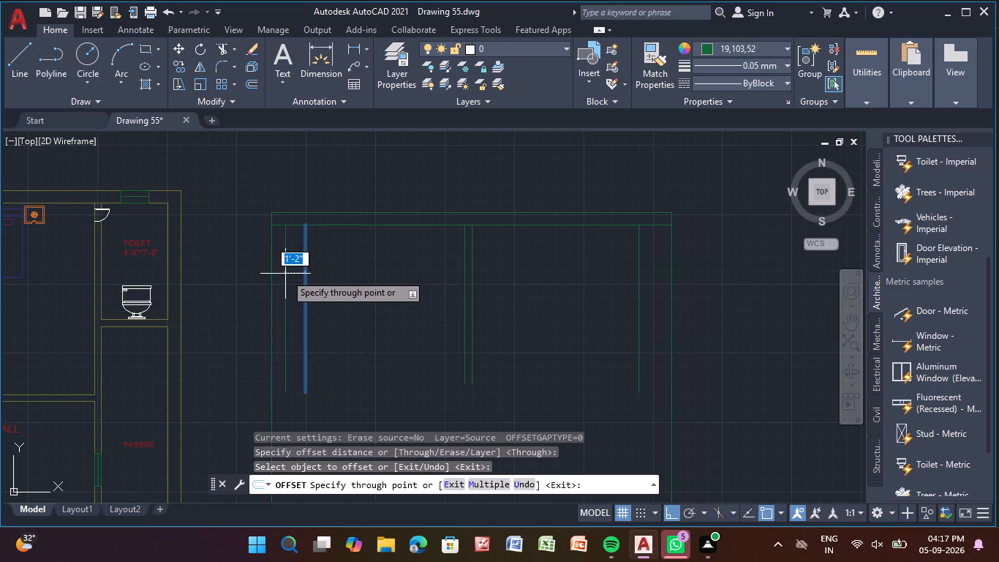
key(9)
key(shift+quotedbl)
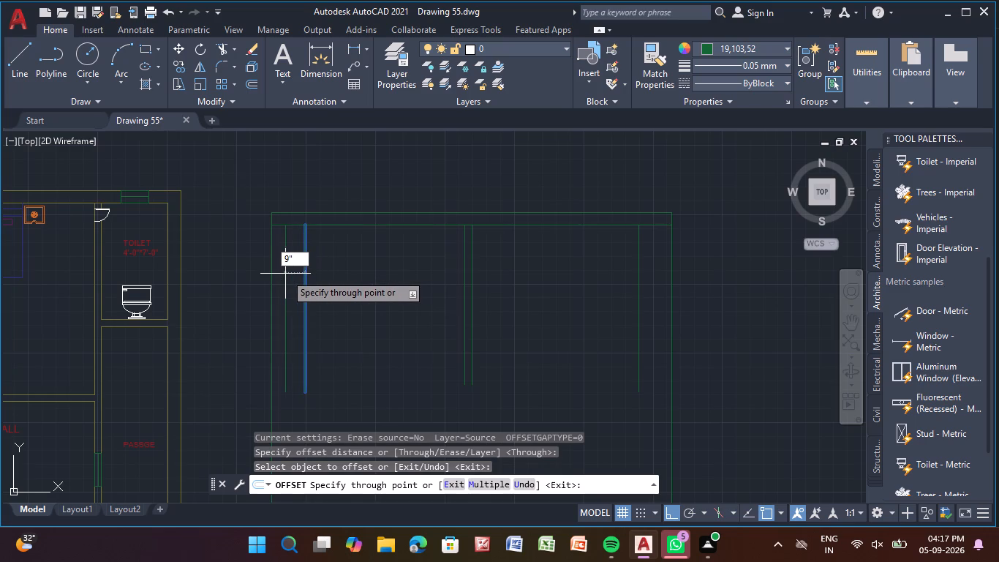
key(Return)
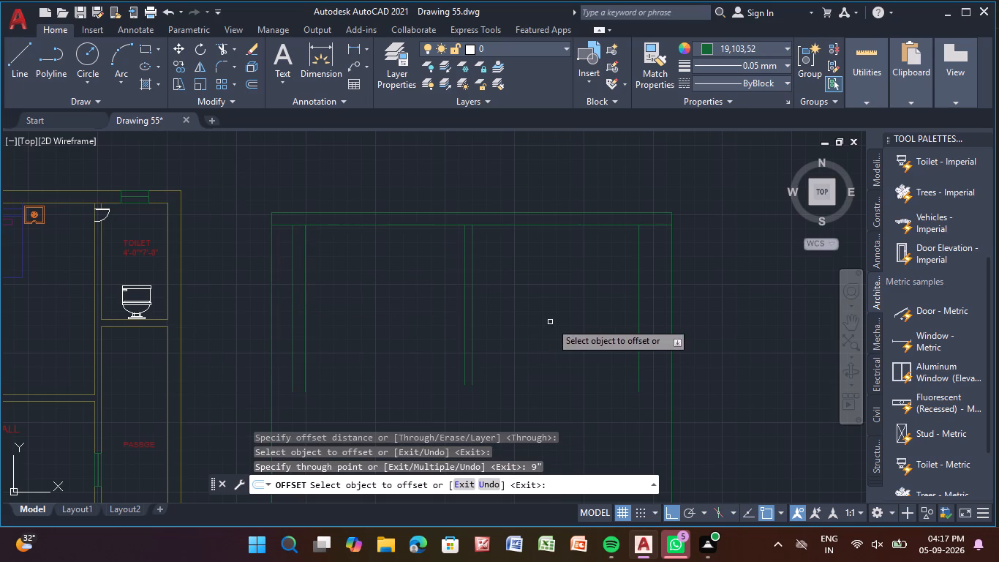
click(638, 294)
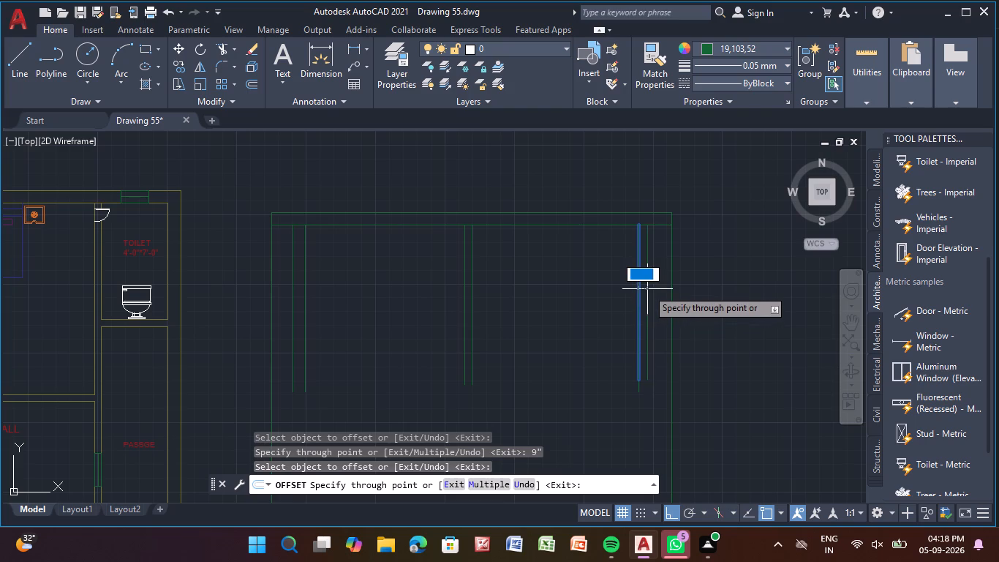
key(9)
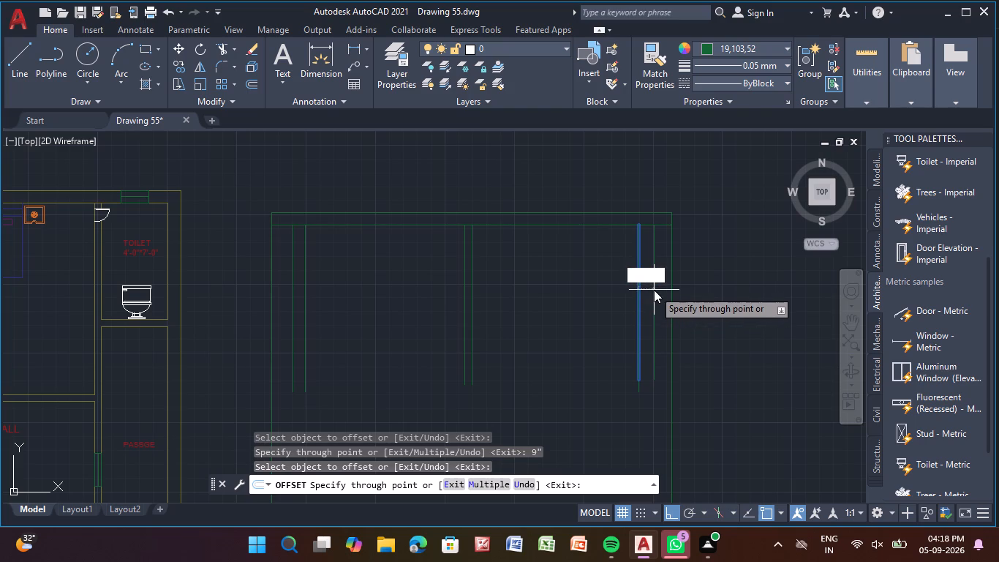
key(shift+quotedbl)
key(Return)
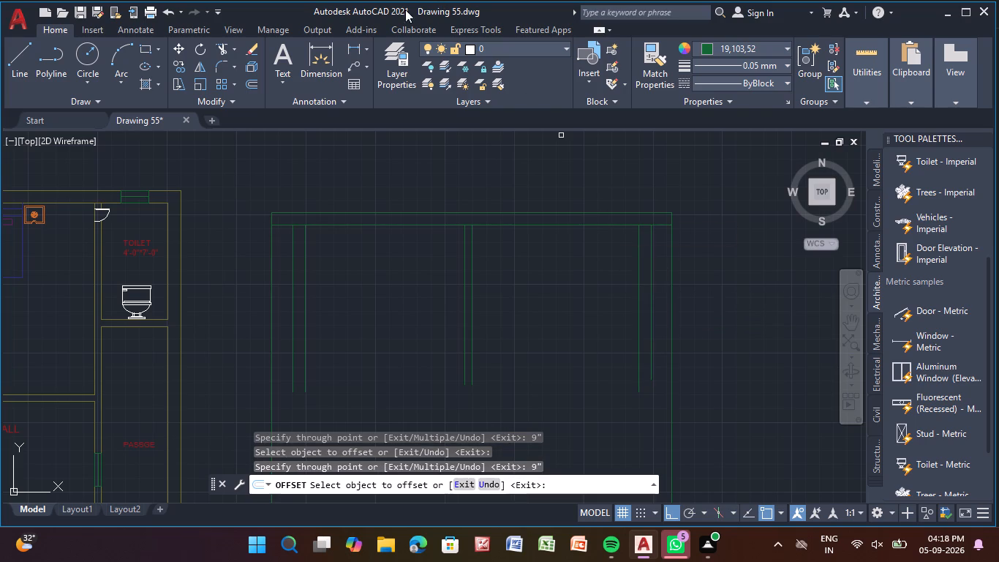
Trim the northern inner wall line back to the rooms' inner corners, removing its segments over the western and eastern side walls.
click(219, 50)
scroll(290, 234, up, 4)
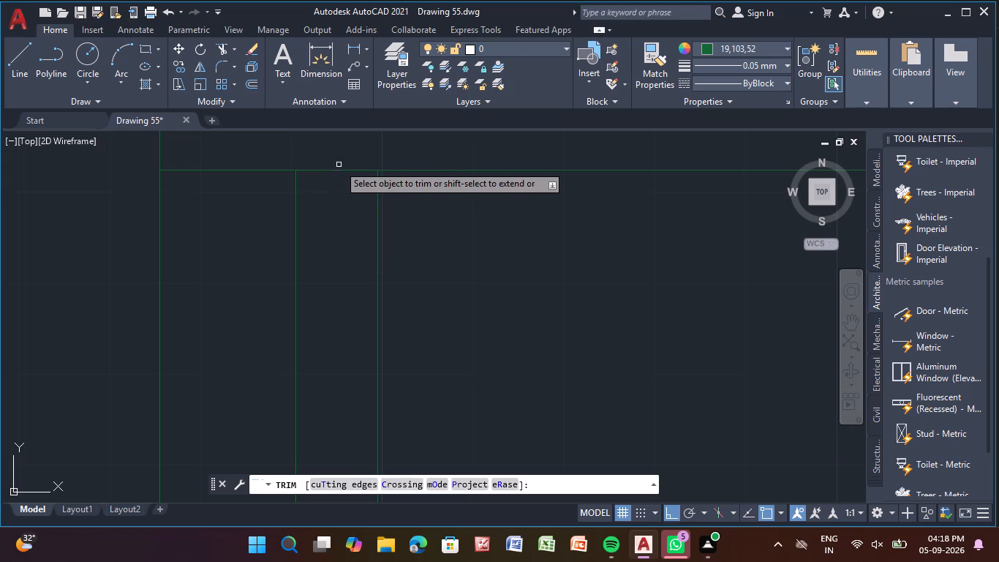
drag(333, 155, 331, 206)
scroll(333, 203, down, 4)
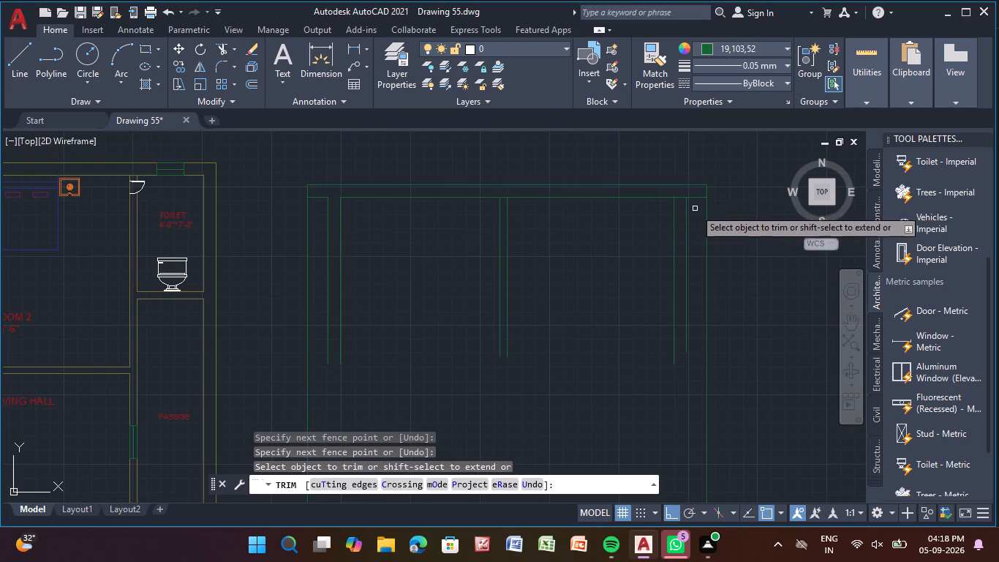
middle_drag(695, 208, 685, 250)
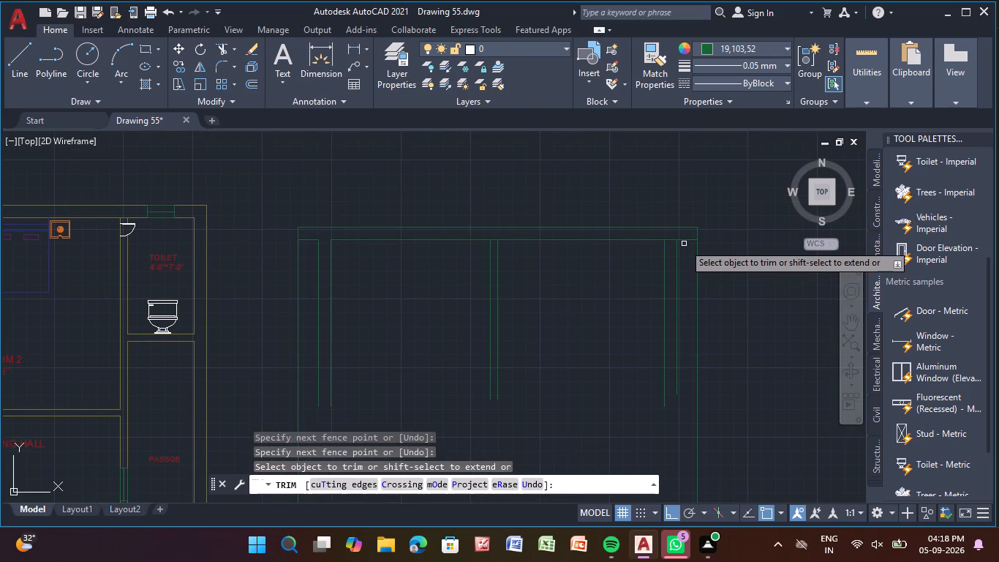
drag(686, 236, 693, 262)
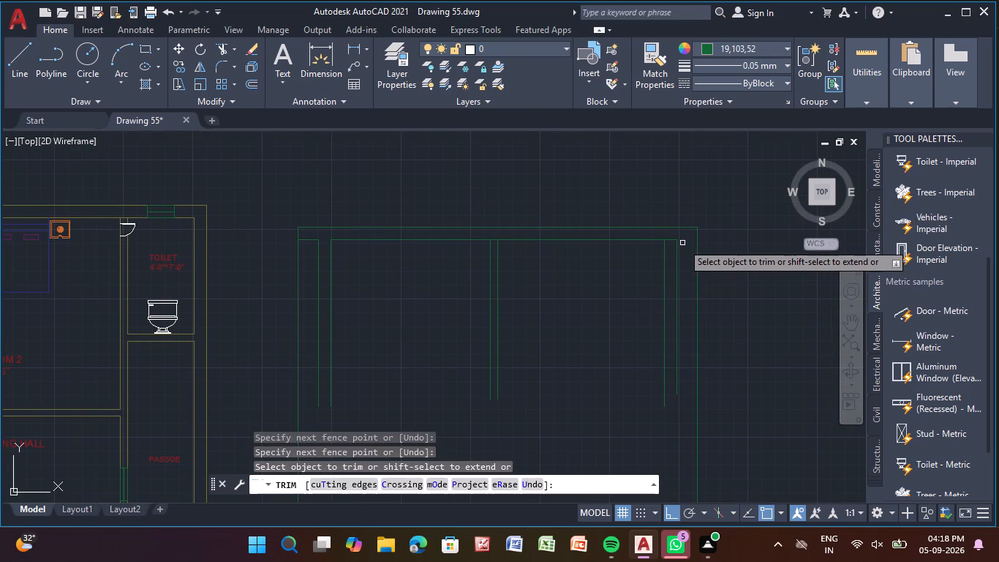
click(673, 242)
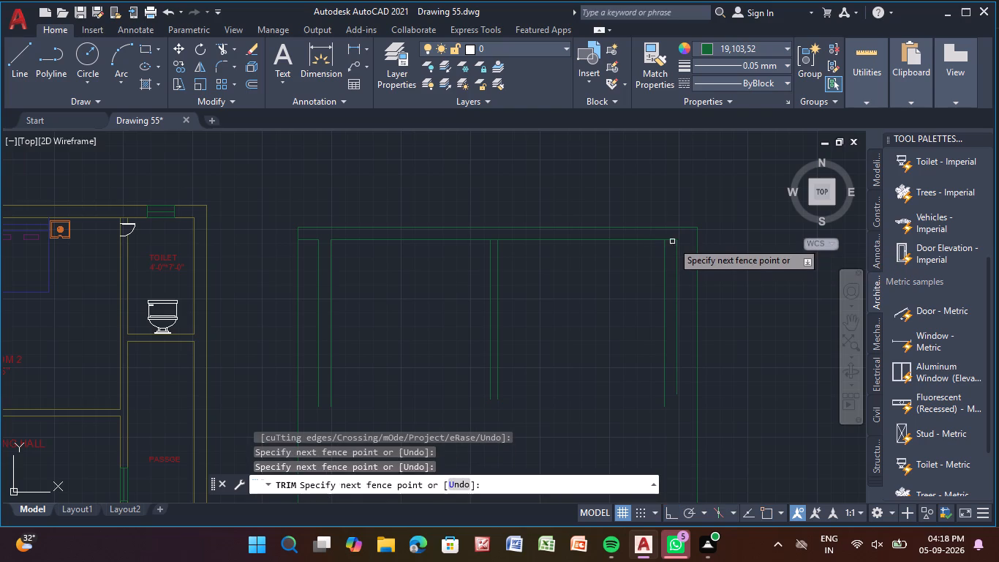
click(672, 241)
drag(668, 236, 672, 245)
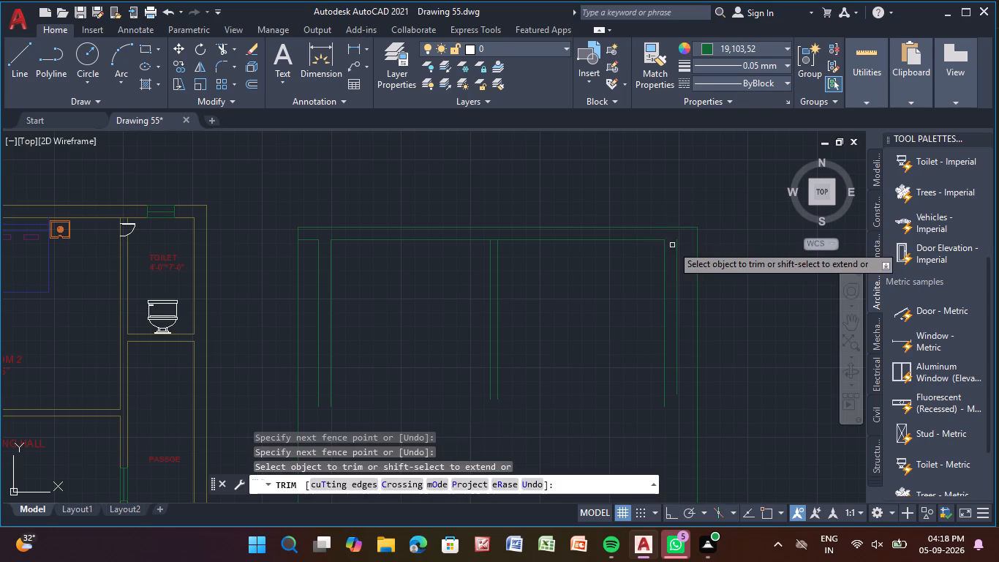
scroll(295, 243, up, 2)
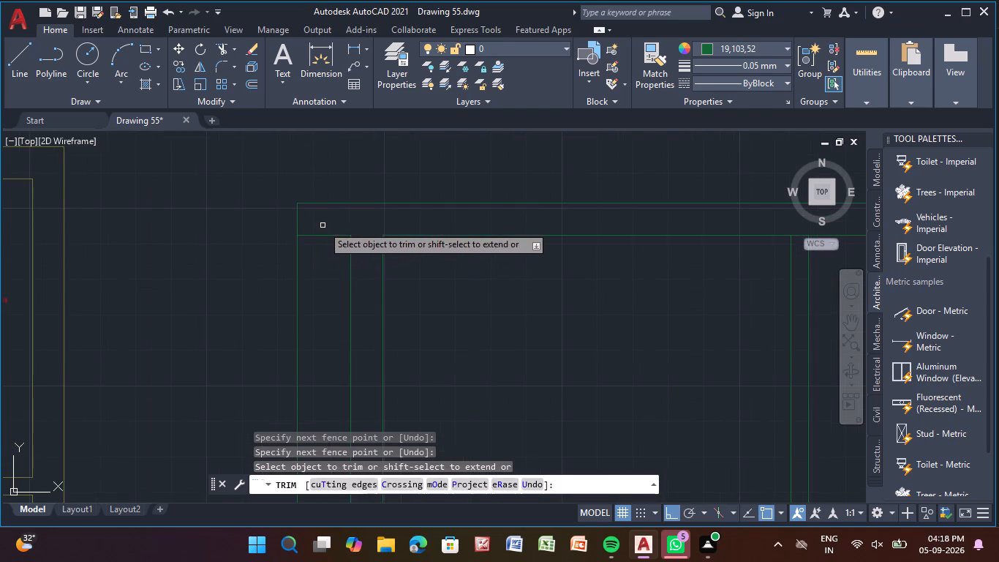
drag(324, 223, 328, 251)
key(Escape)
key(Escape)
key(Escape)
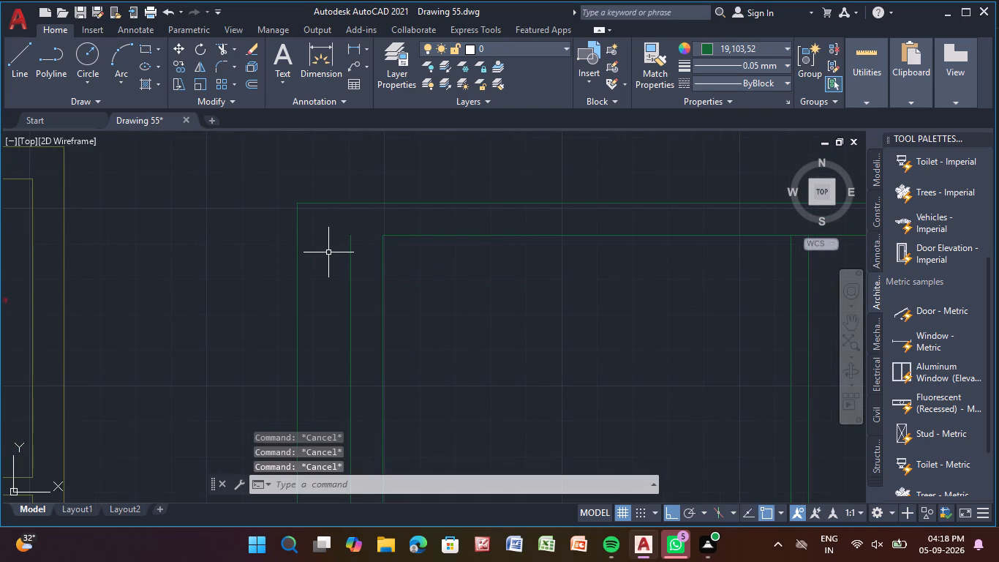
key(Escape)
Extend the outer lines of the rooms' western and eastern walls north to the plan's northern outer wall line.
text(ex)
key(Return)
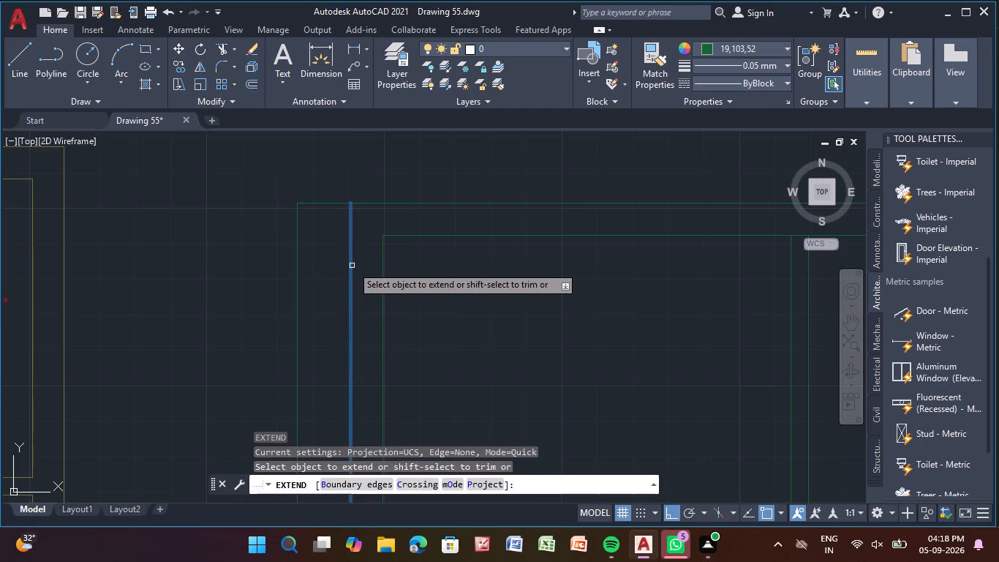
click(352, 266)
scroll(557, 291, down, 2)
middle_drag(536, 307, 255, 287)
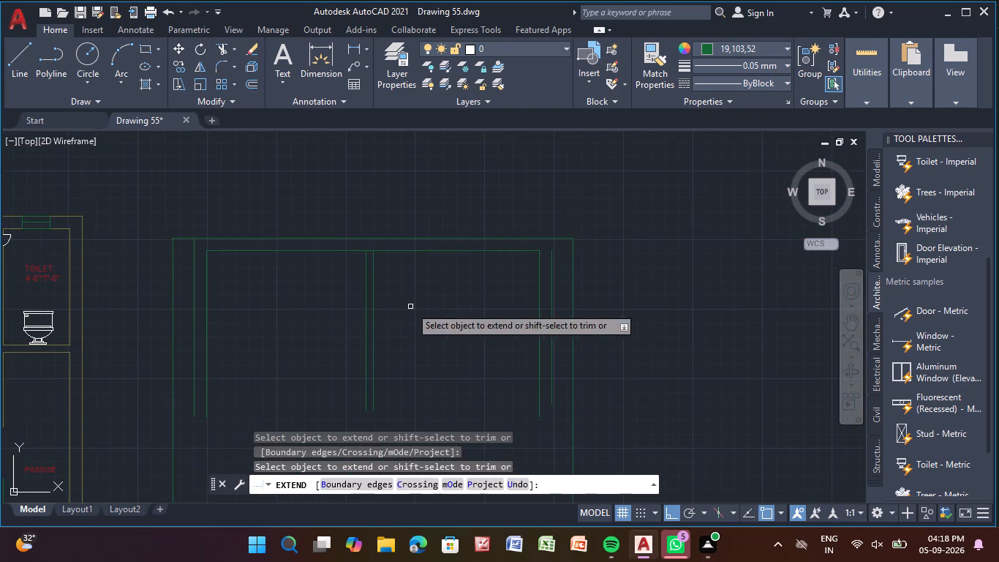
click(552, 289)
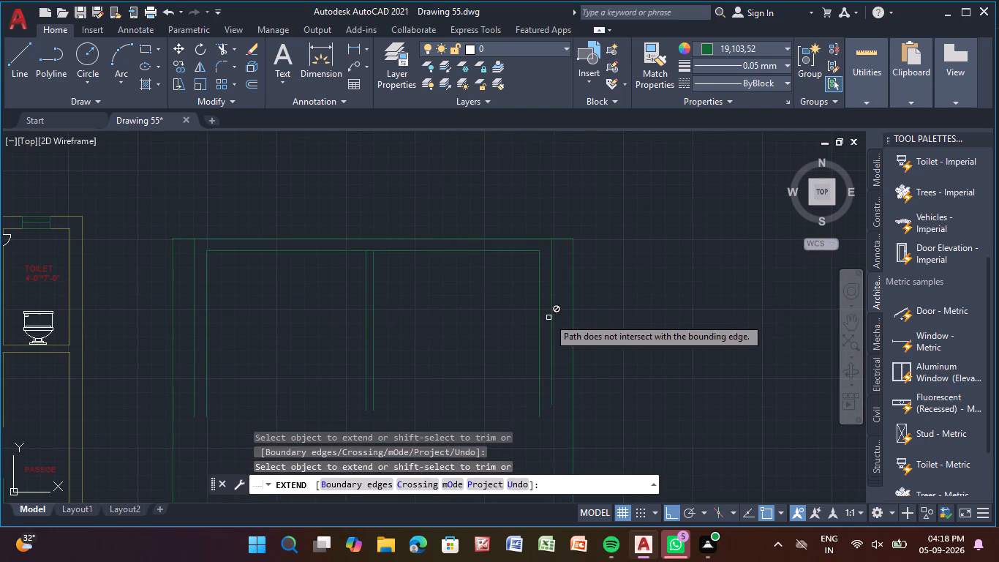
Extend the outer lines of the rooms' western and eastern walls south to the plan's southern wall.
click(552, 318)
scroll(552, 318, down, 2)
middle_drag(552, 318, 559, 266)
click(559, 275)
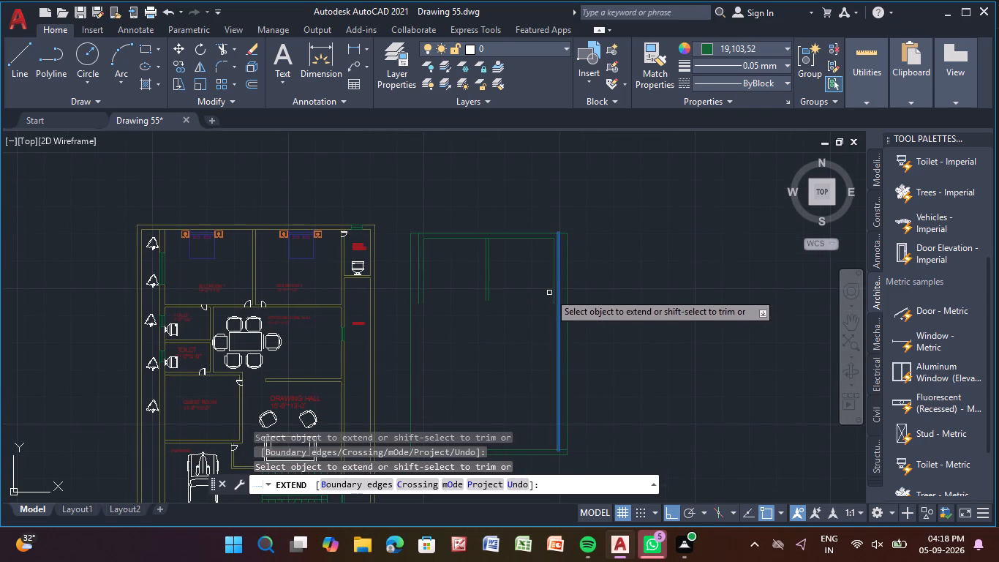
click(418, 296)
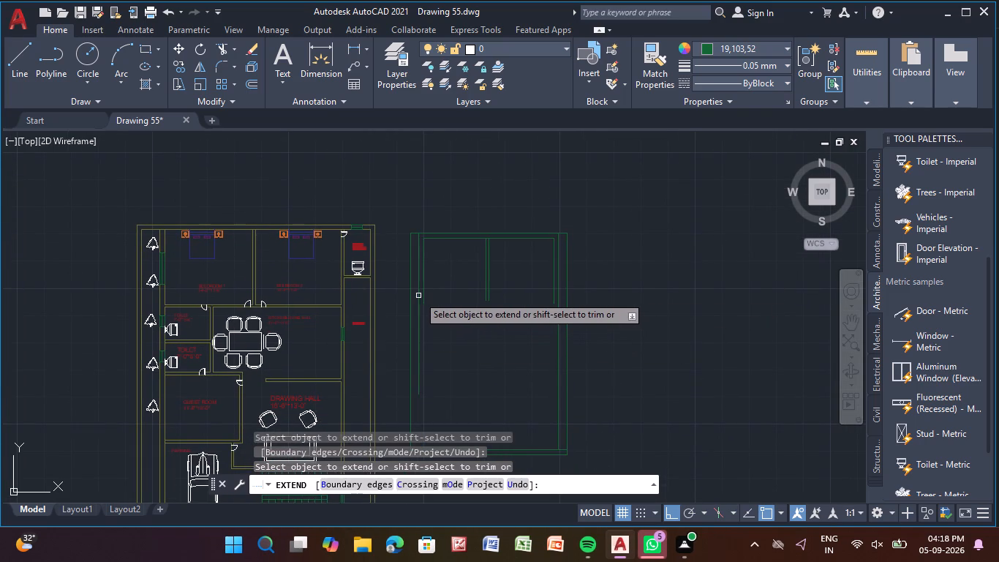
middle_drag(448, 342, 438, 233)
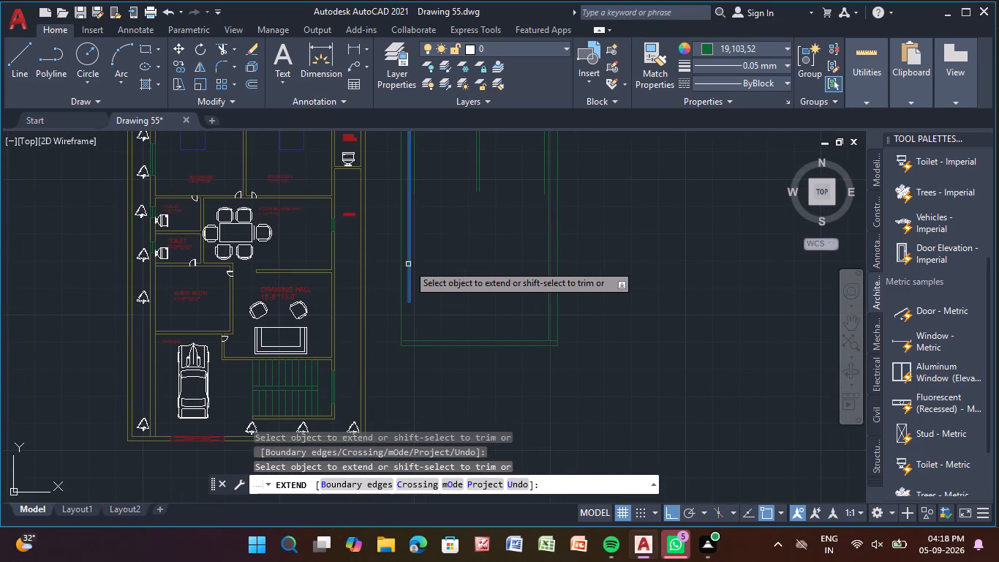
click(408, 264)
click(408, 264)
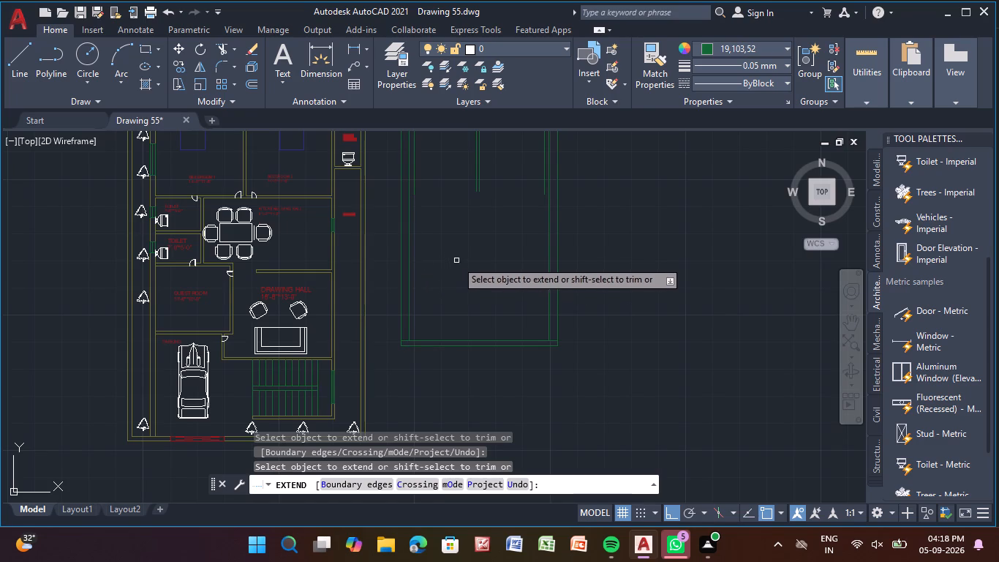
key(Escape)
key(Escape)
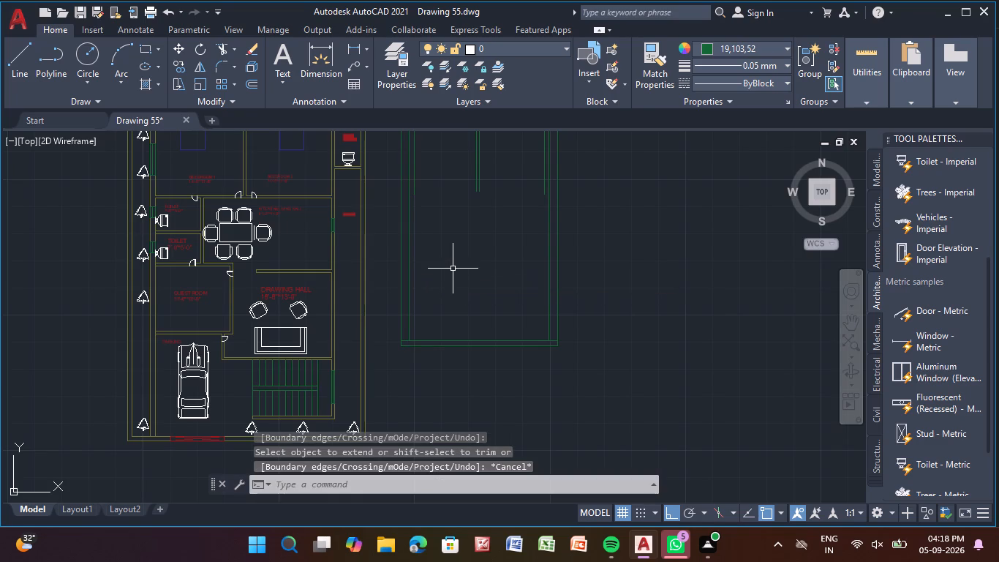
Draw a 21'-6" horizontal line along the rooms' southern end, between the outer lines of the western and eastern walls.
middle_drag(453, 266, 444, 380)
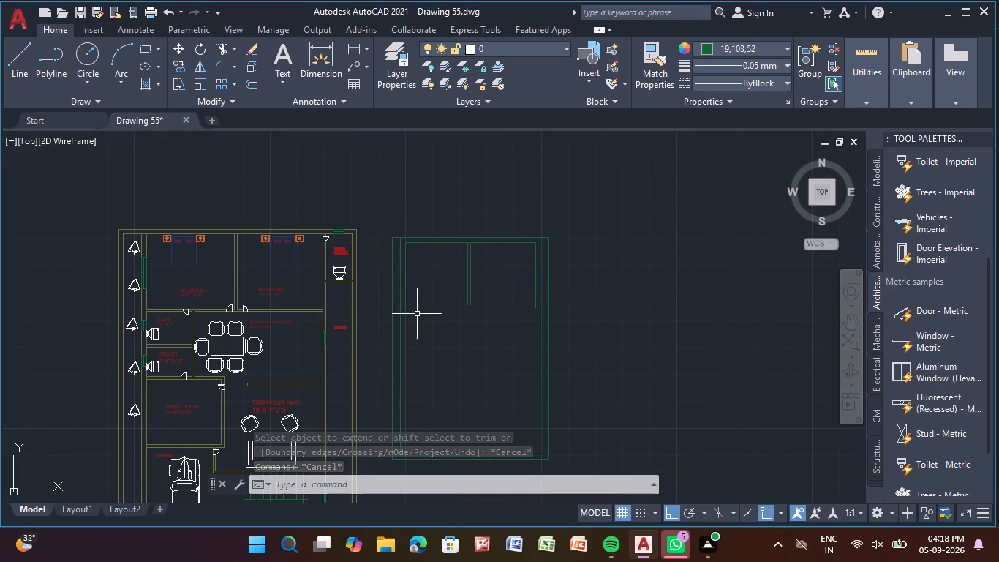
key(l)
key(Return)
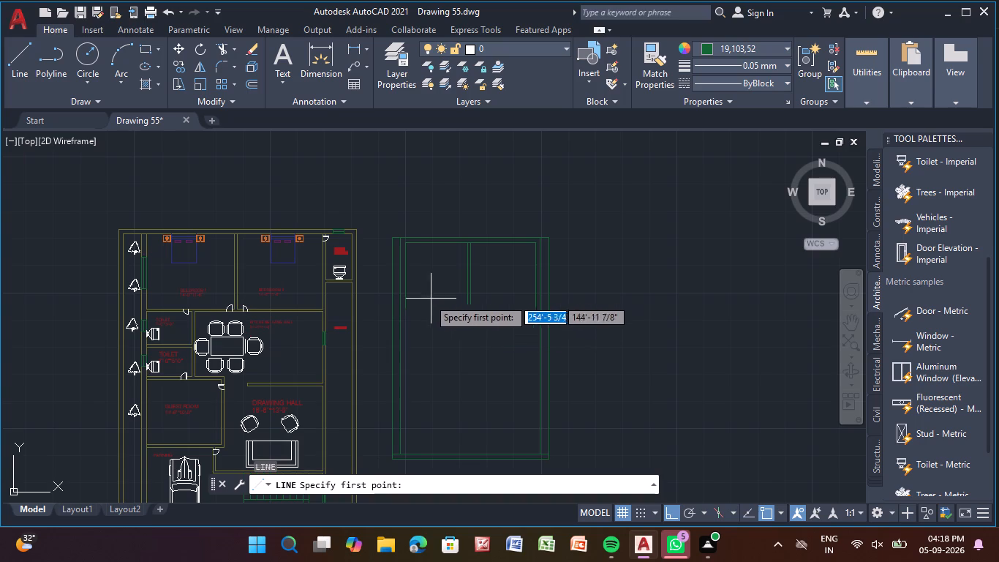
scroll(402, 310, up, 4)
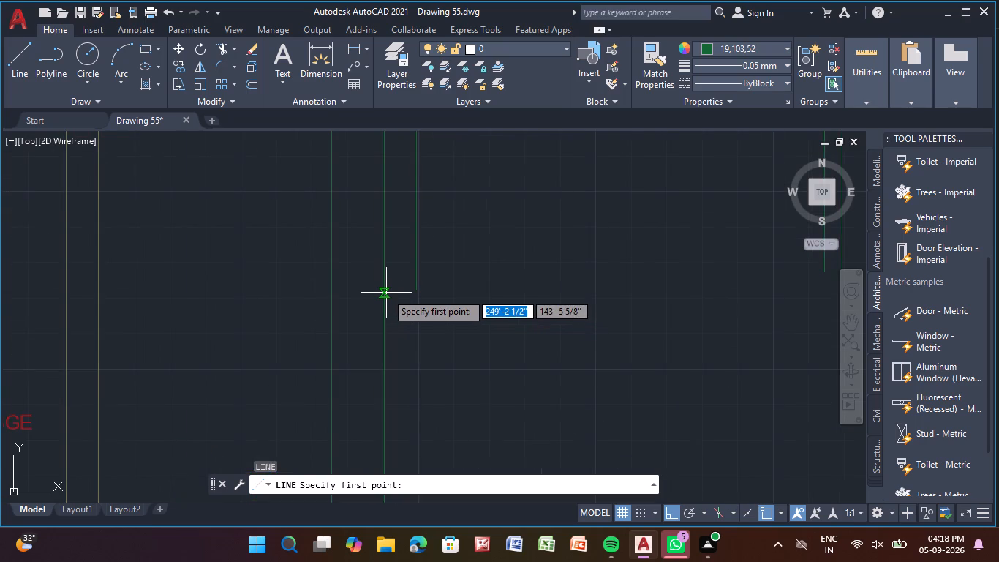
drag(382, 291, 417, 291)
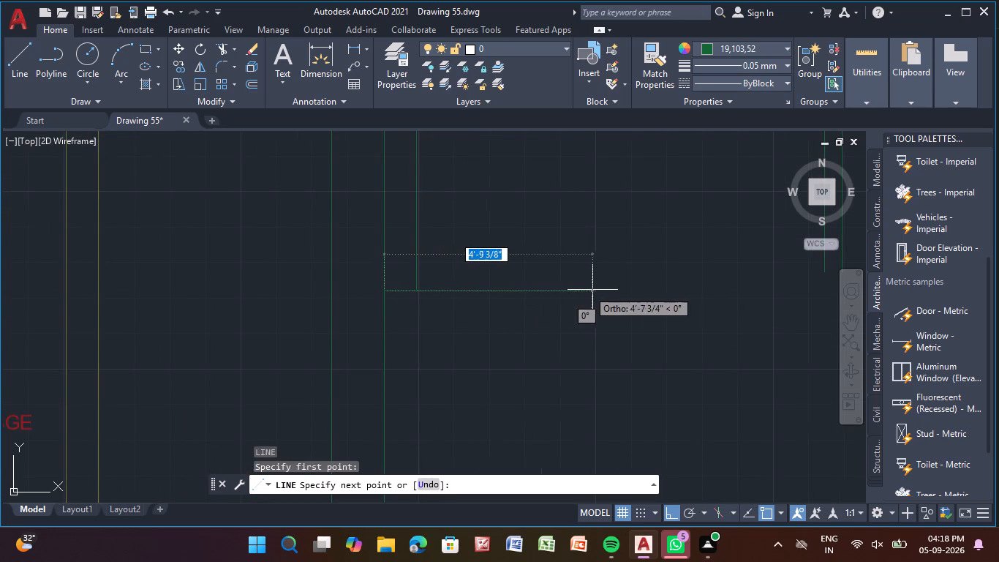
scroll(614, 293, down, 2)
middle_drag(587, 318, 445, 359)
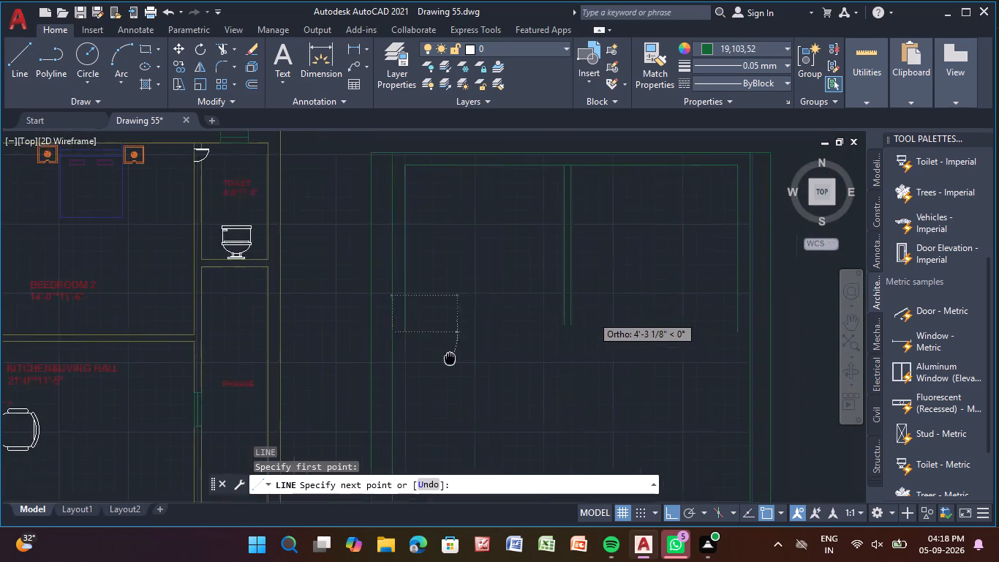
middle_drag(445, 359, 368, 361)
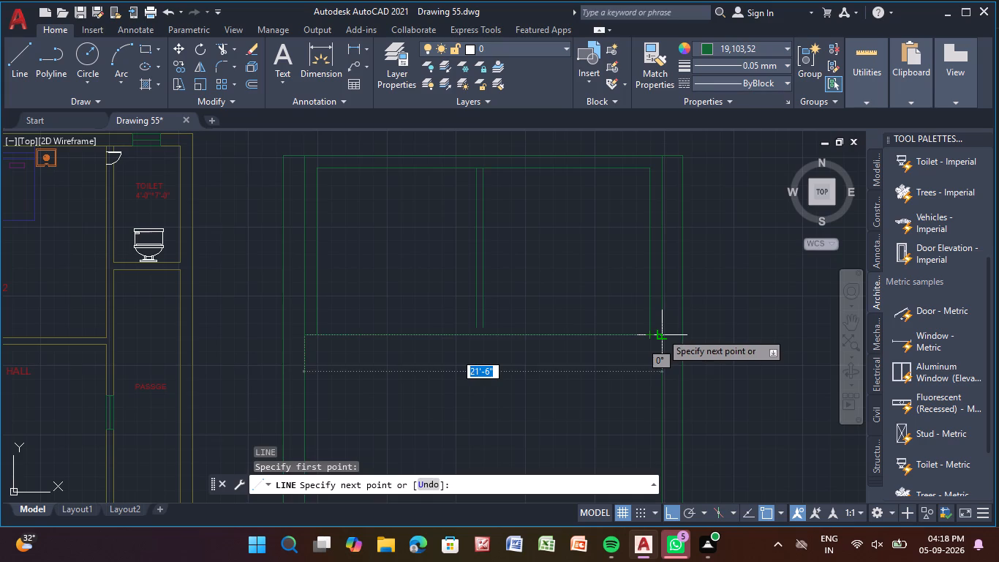
click(661, 332)
key(Escape)
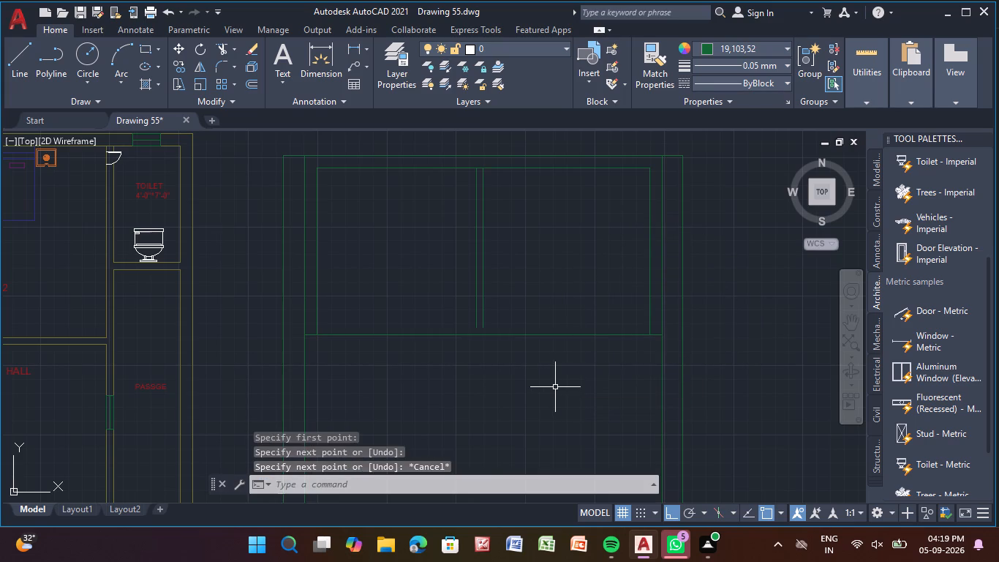
Extend both lines of the central partition wall south to the rooms' southern wall line.
text(ex)
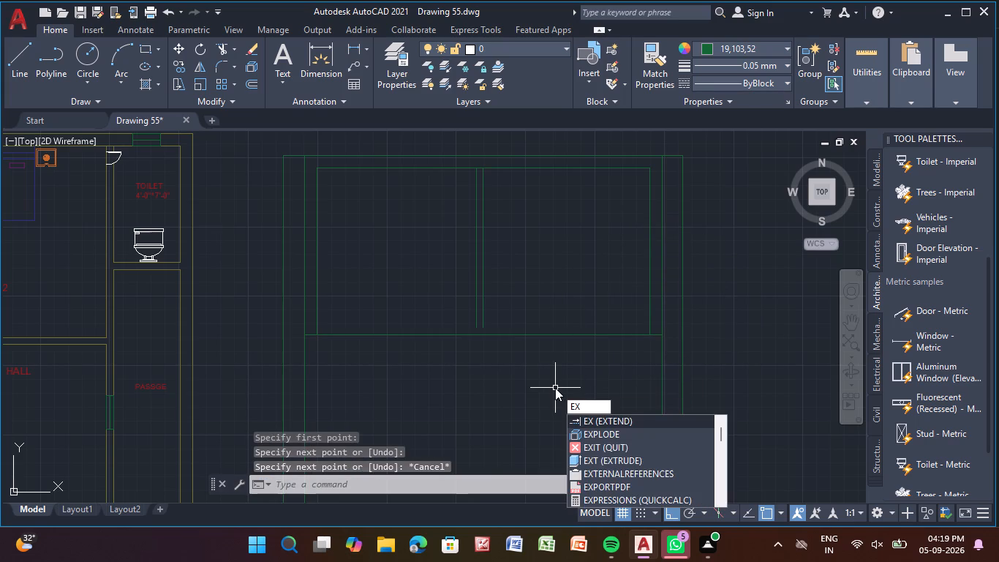
click(640, 418)
click(483, 318)
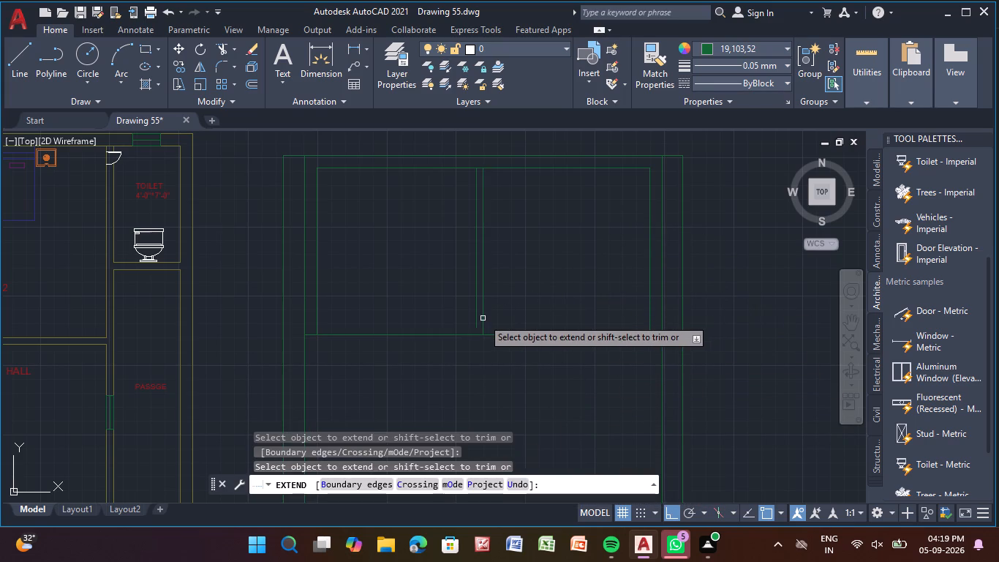
click(476, 321)
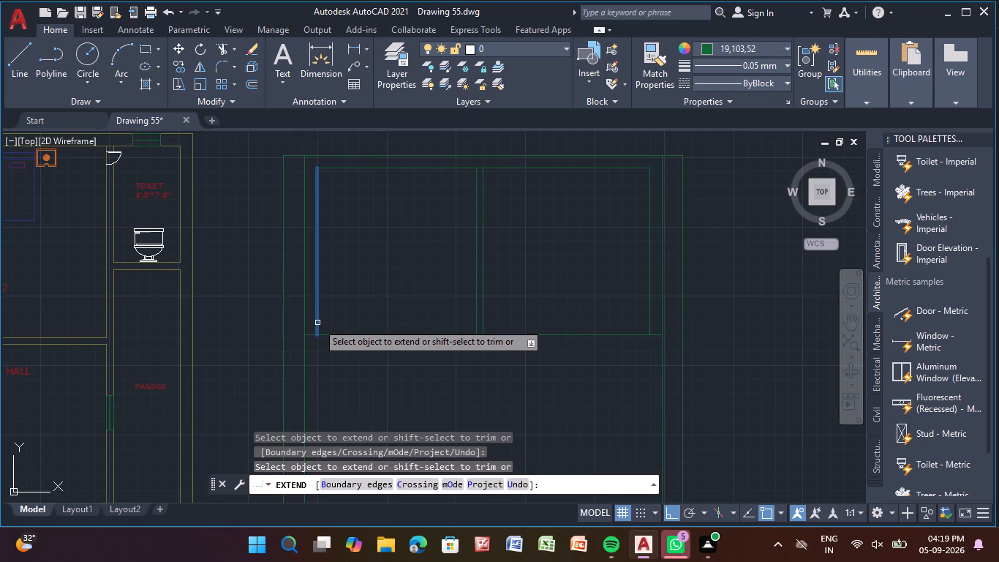
click(317, 322)
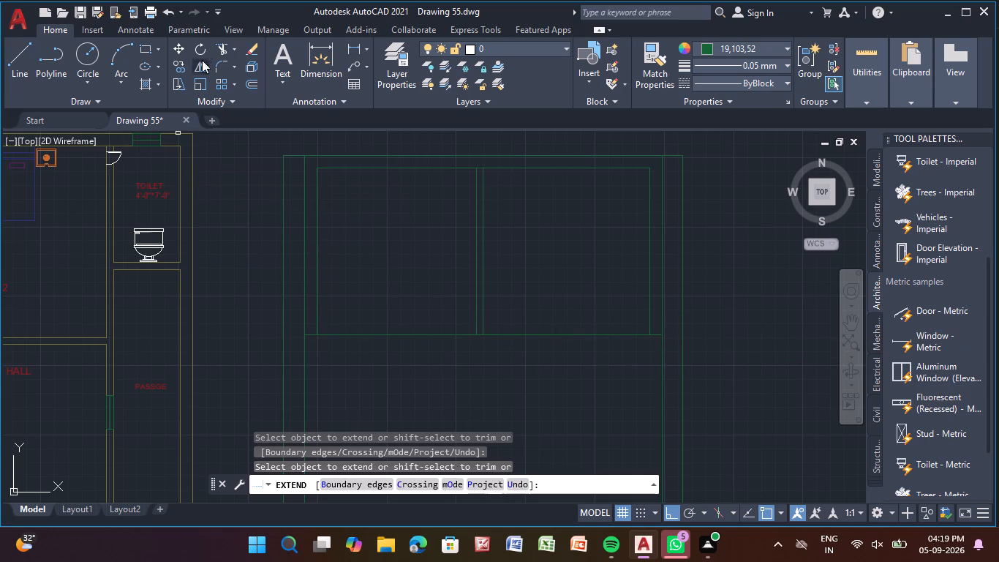
Offset the rooms' southern wall line 5" southward.
click(254, 83)
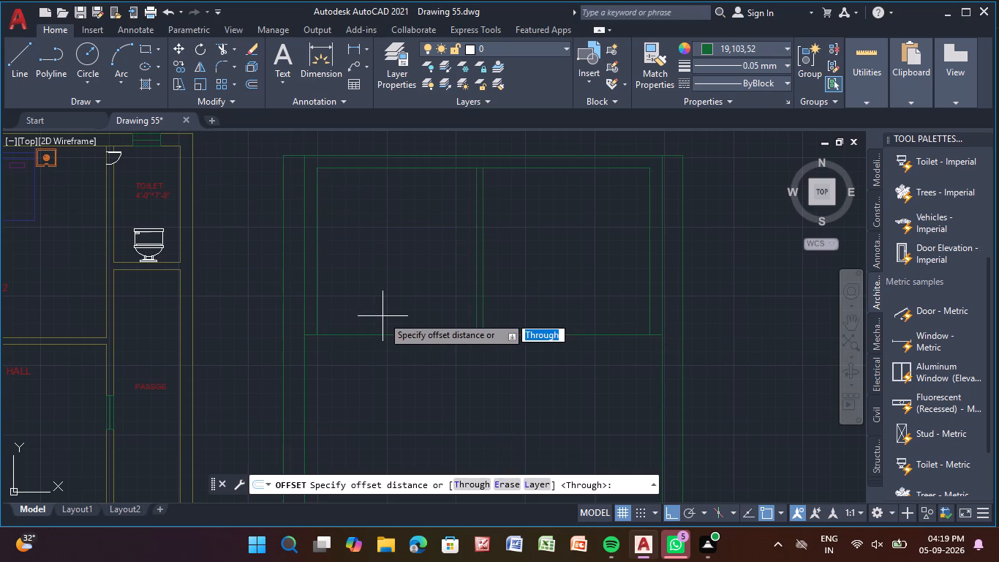
key(Return)
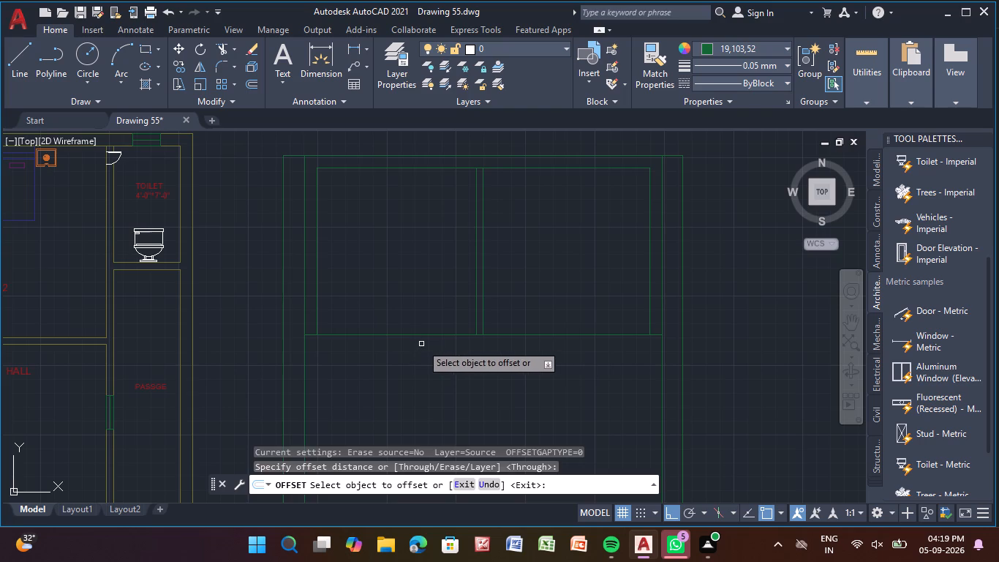
click(433, 334)
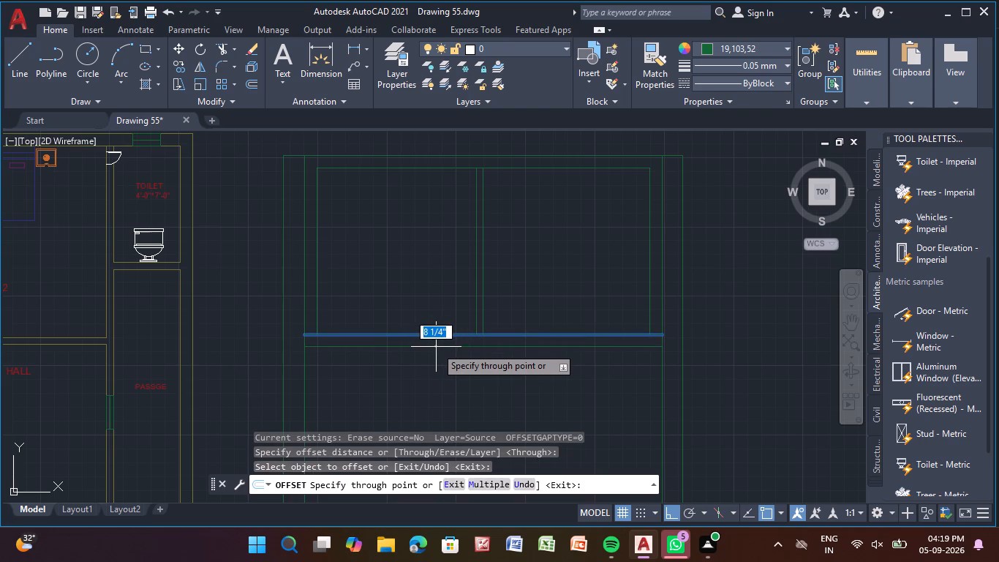
key(5)
key(shift+quotedbl)
key(Return)
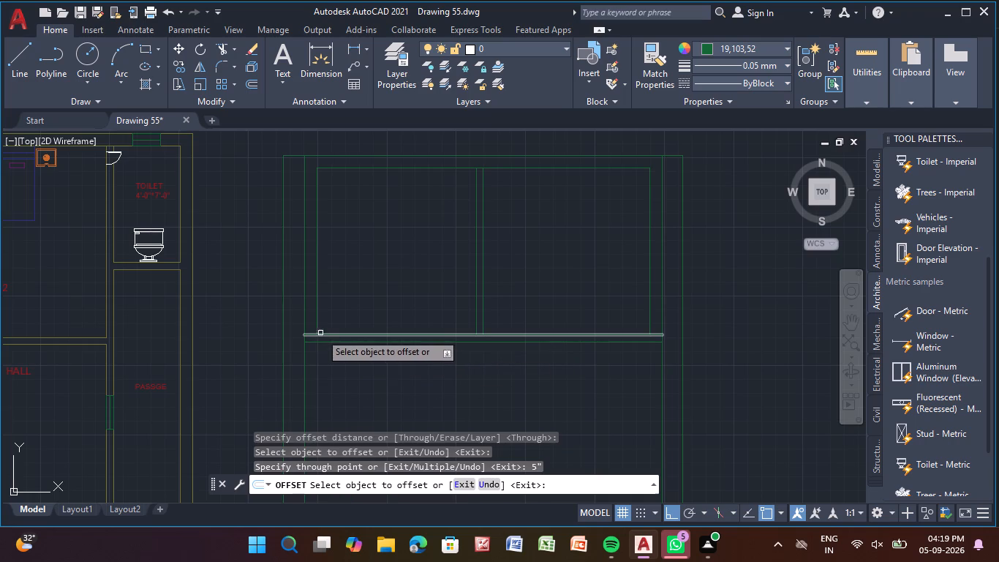
text(ex)
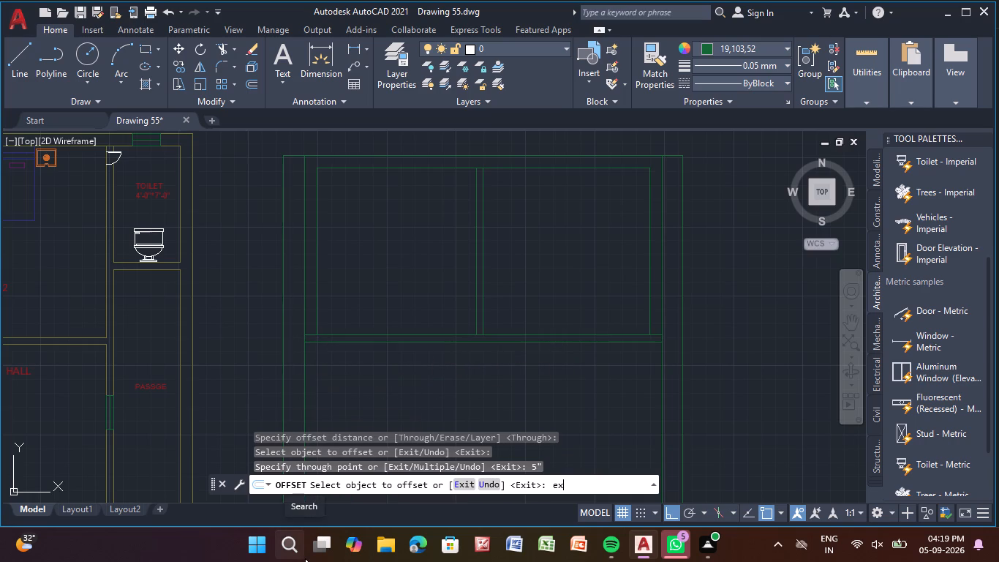
key(Return)
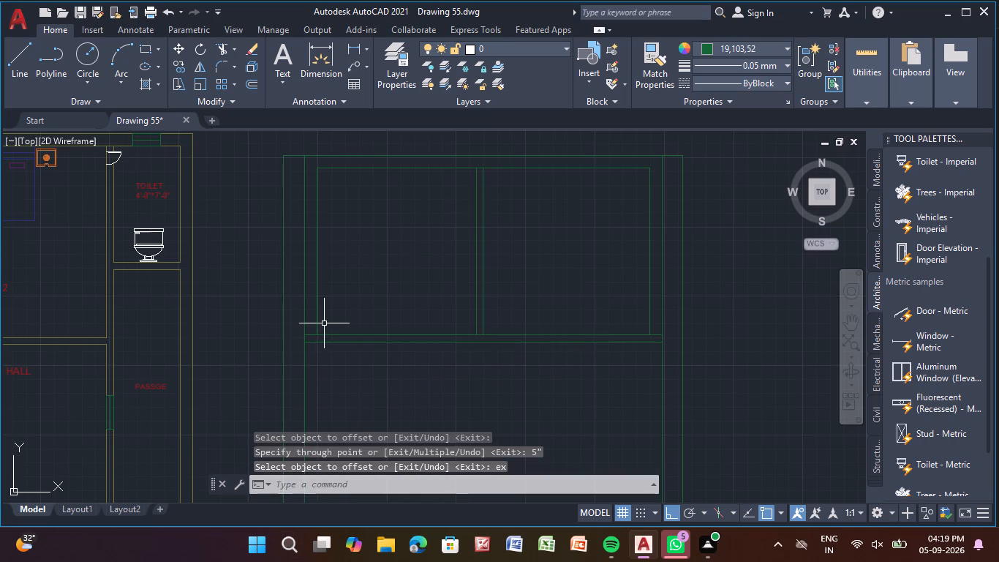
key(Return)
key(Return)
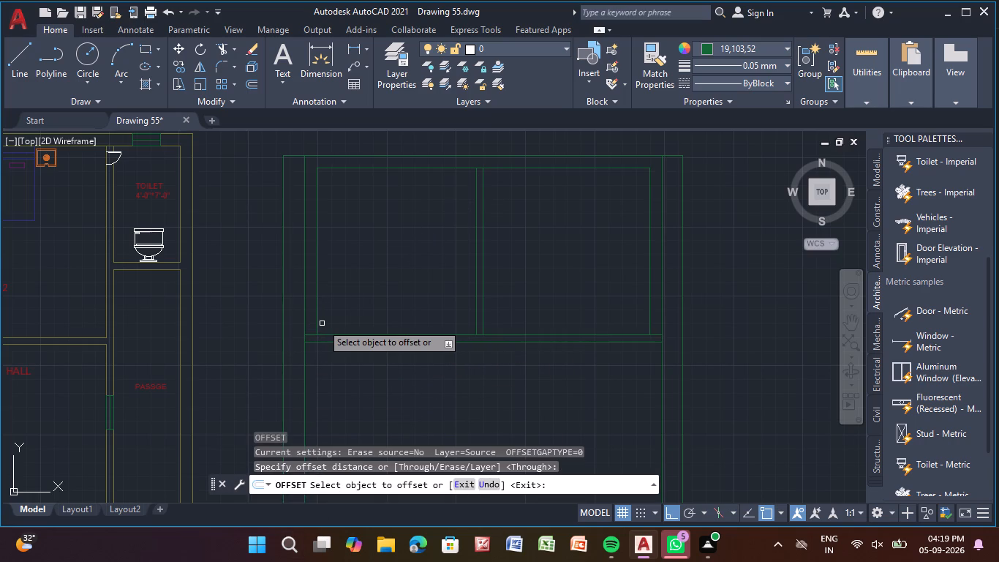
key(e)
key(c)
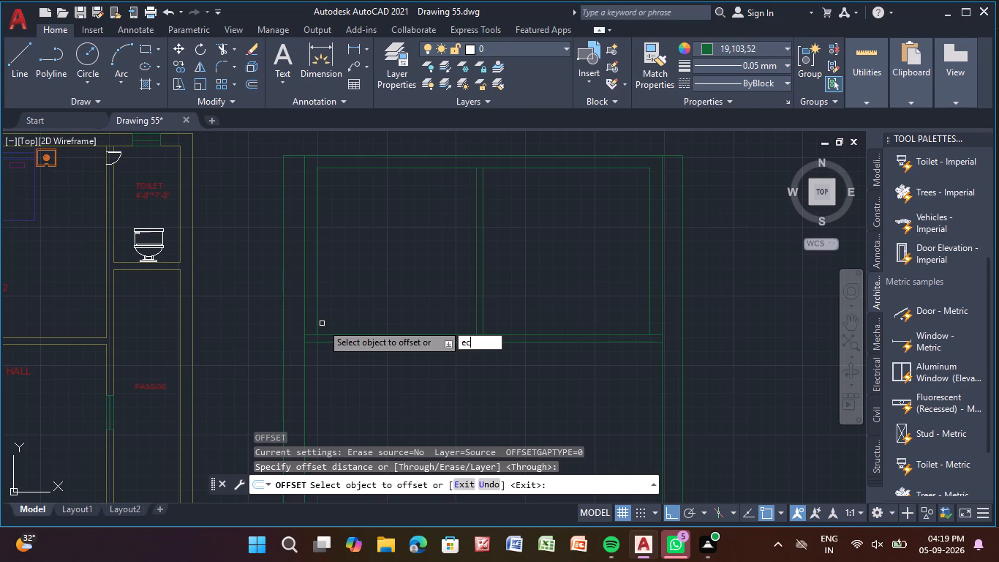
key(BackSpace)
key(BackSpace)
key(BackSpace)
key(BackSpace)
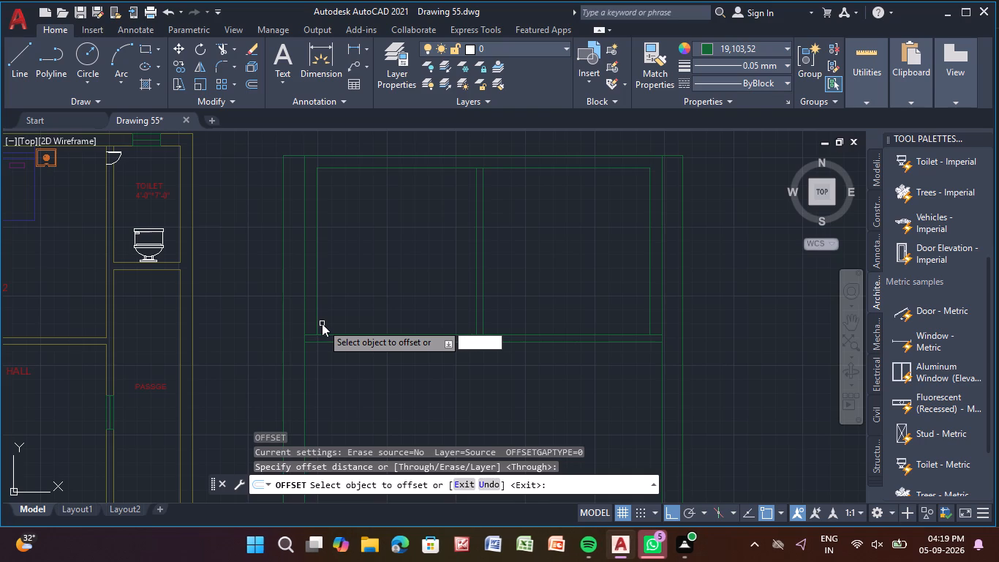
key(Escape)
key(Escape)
Extend the western wall's inner line, both central partition lines and the eastern wall's inner line to the 5" wall's southern line.
text(ex)
key(Return)
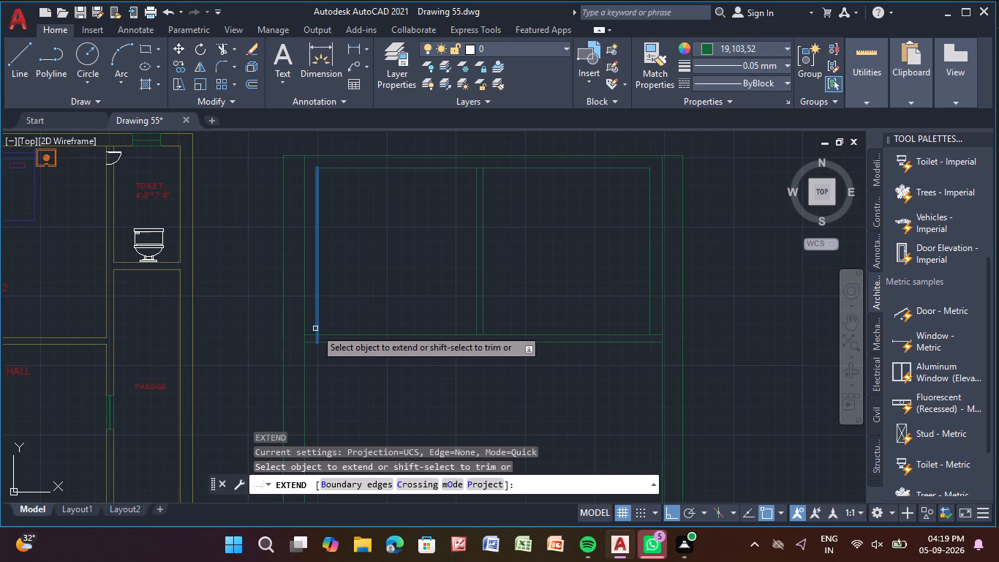
click(315, 329)
click(482, 326)
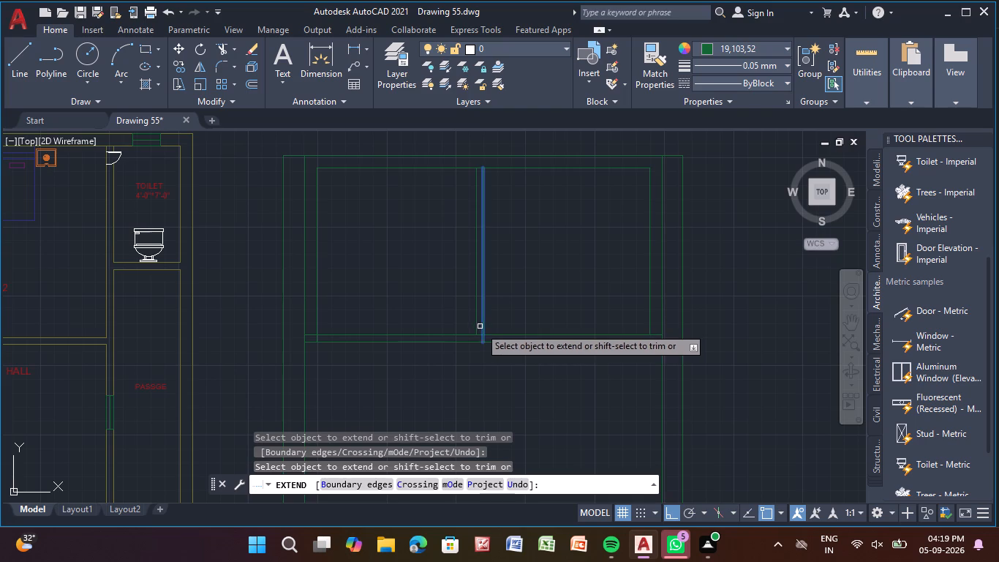
click(477, 327)
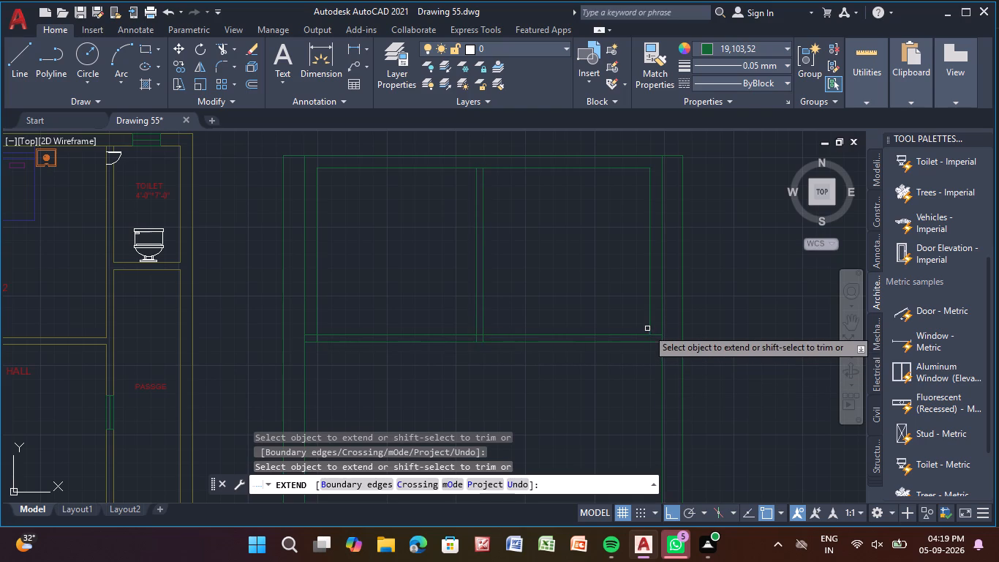
click(649, 326)
click(649, 329)
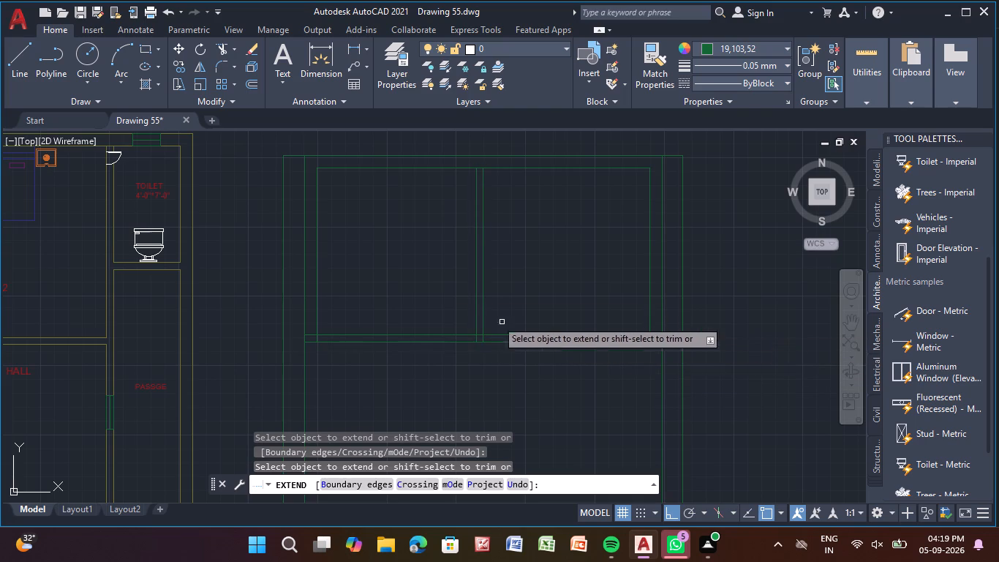
Trim both lines of the 5" wall where they cross the western wall, back to that wall's inner line.
click(220, 41)
drag(220, 43, 225, 63)
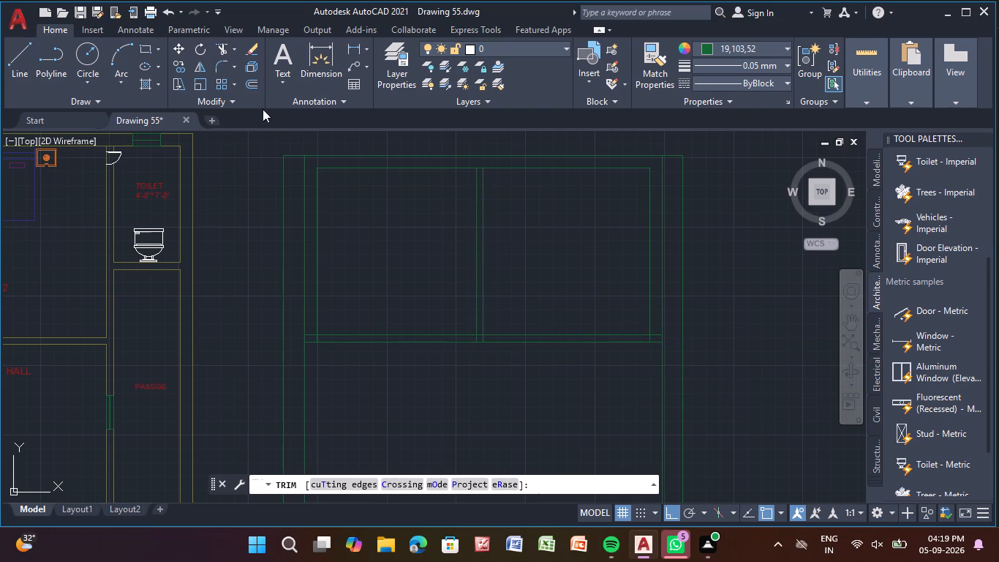
middle_drag(326, 367, 321, 305)
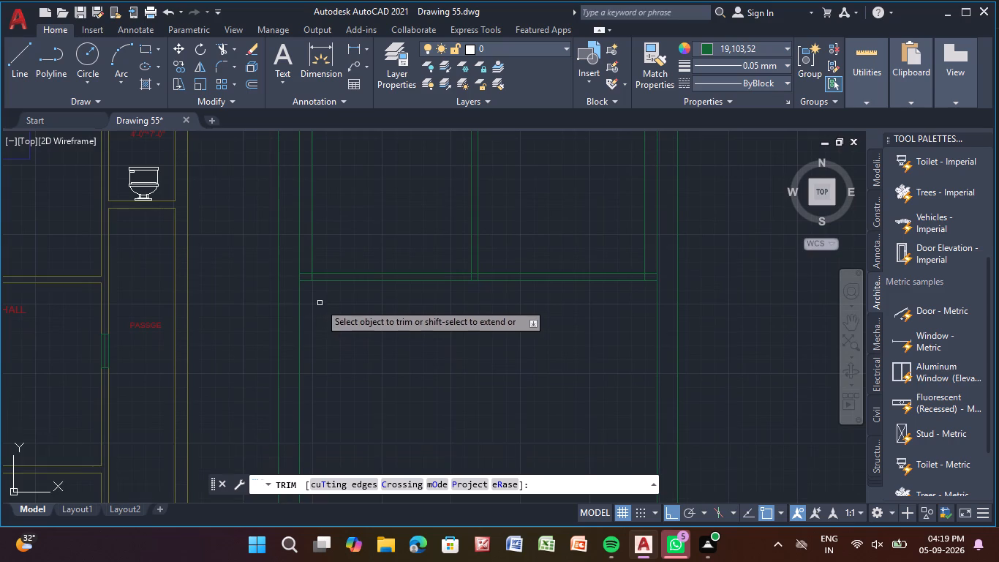
middle_drag(314, 295, 366, 336)
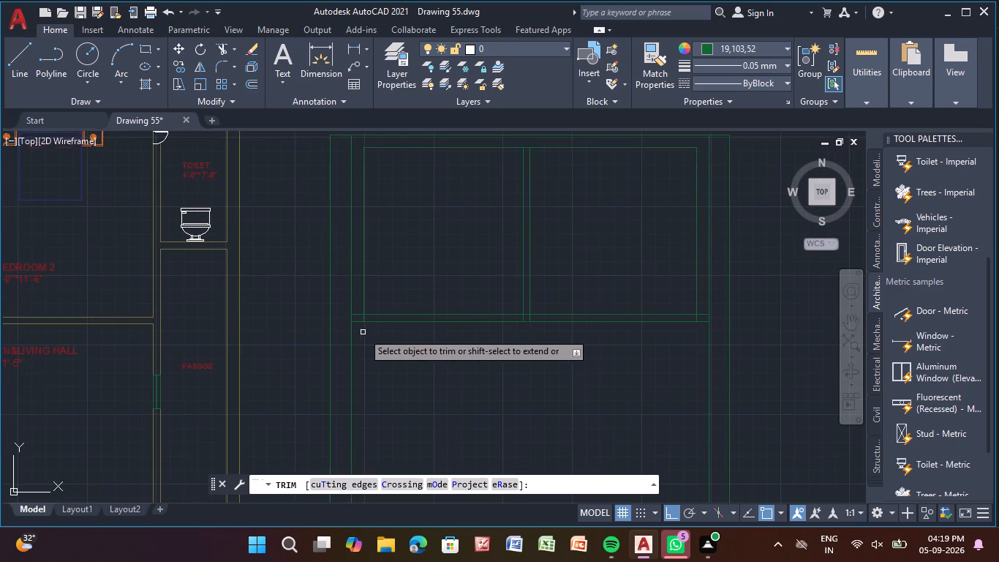
scroll(363, 332, up, 2)
drag(347, 276, 350, 300)
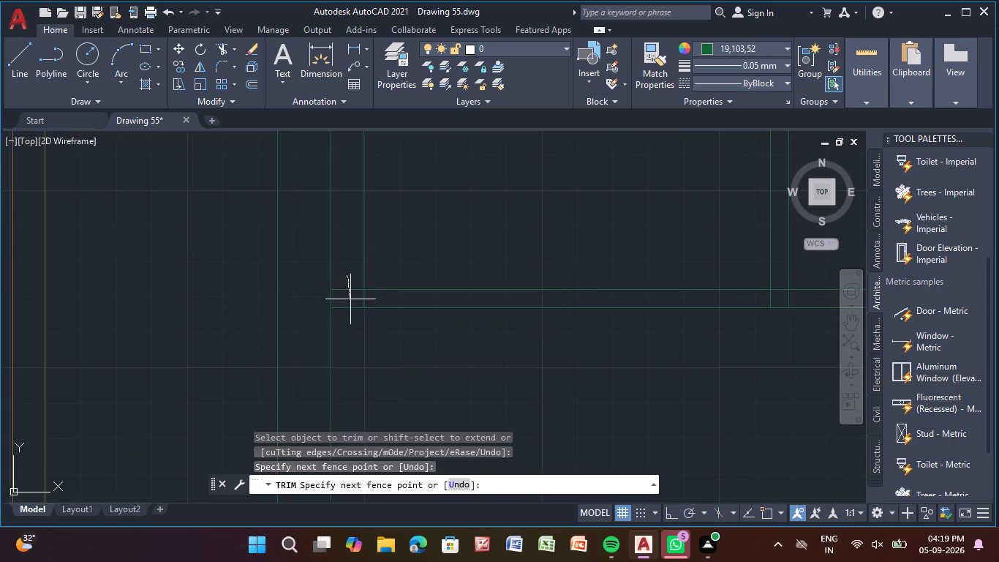
drag(350, 300, 351, 321)
click(365, 299)
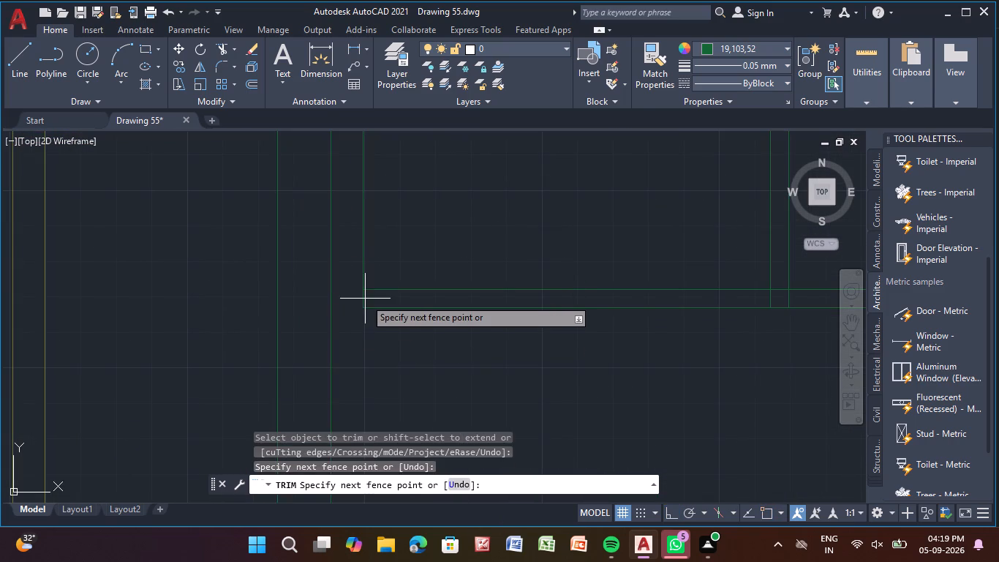
click(359, 299)
Trim both lines of the 5" wall where they cross the eastern wall, back to that wall's inner line.
scroll(490, 322, down, 2)
middle_drag(493, 340, 273, 400)
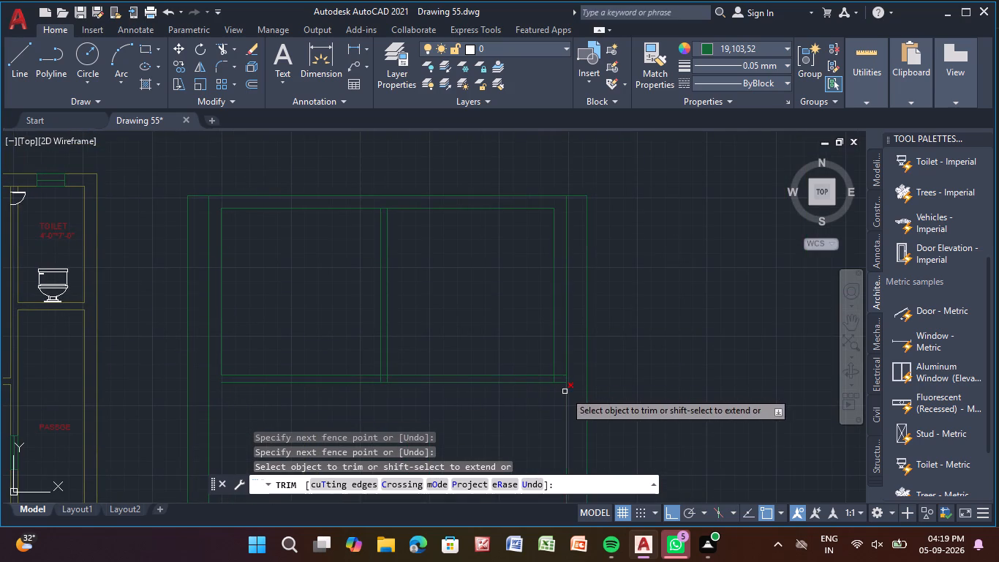
scroll(565, 391, up, 3)
scroll(542, 326, down, 1)
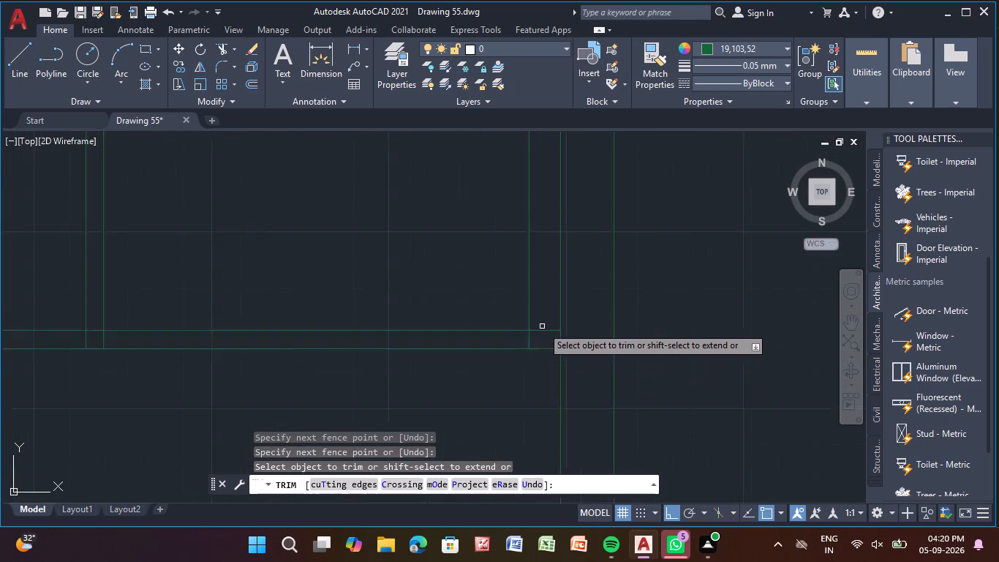
scroll(542, 326, down, 2)
scroll(543, 325, up, 2)
scroll(543, 325, down, 2)
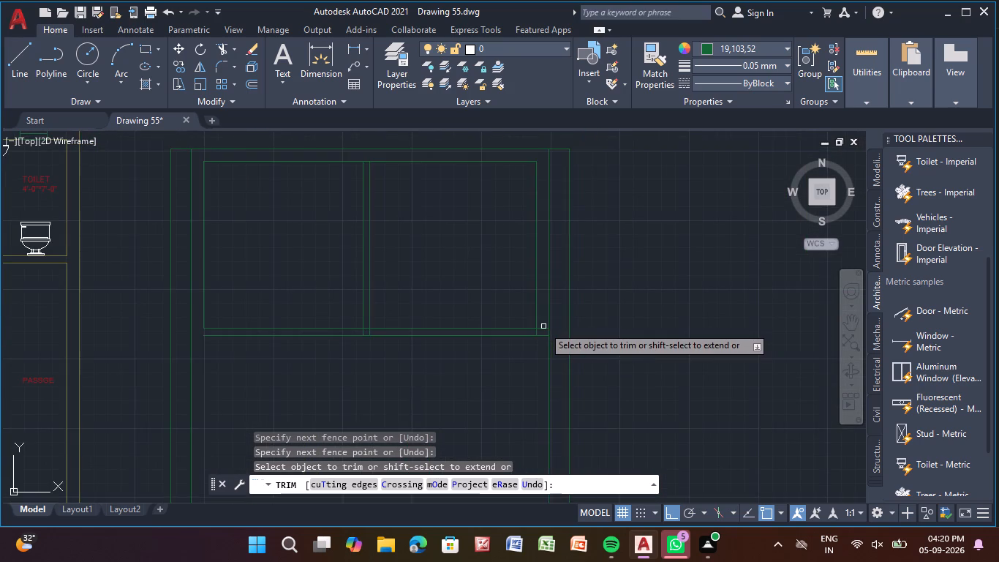
scroll(543, 326, down, 1)
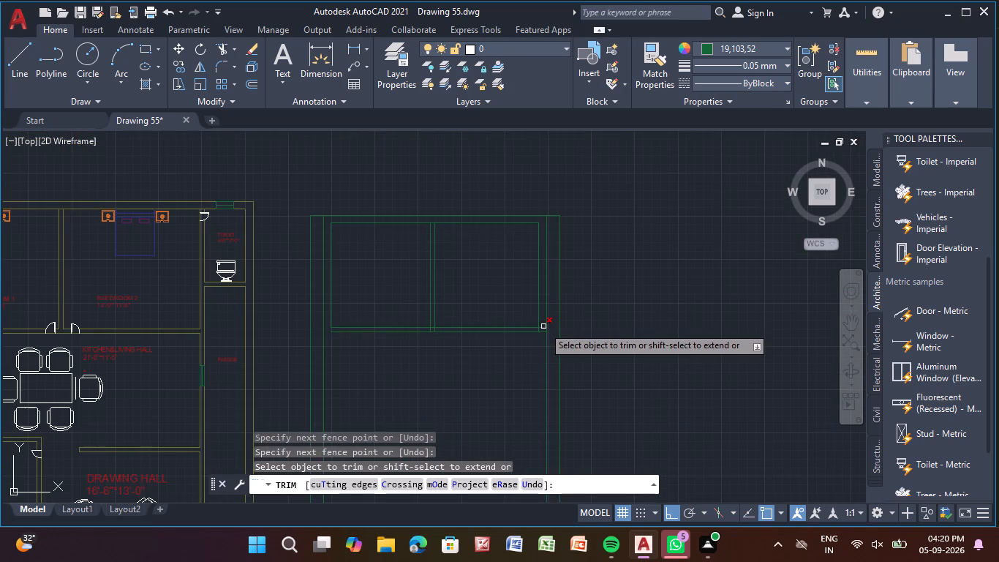
scroll(543, 326, up, 2)
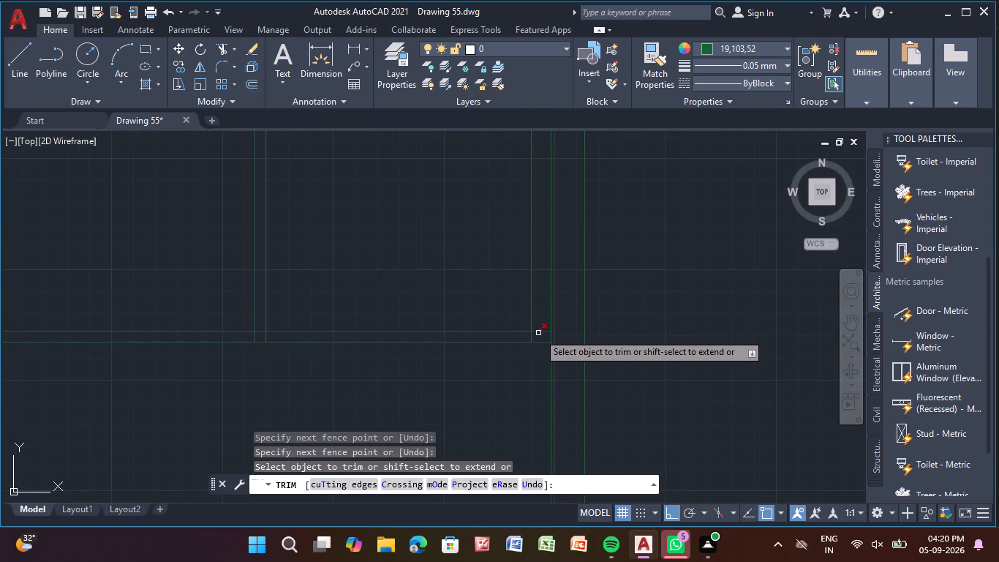
click(538, 333)
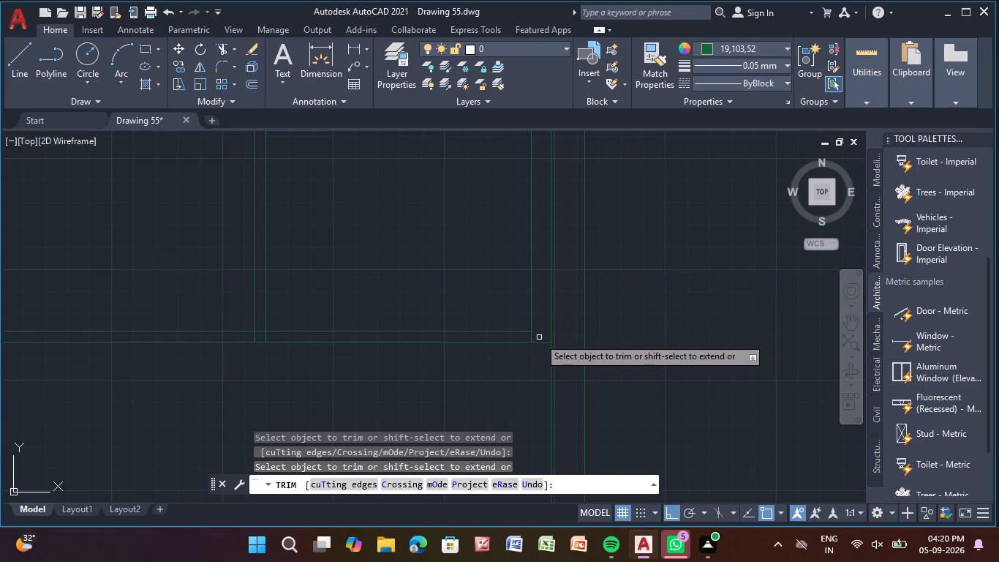
drag(539, 337, 538, 347)
click(538, 353)
scroll(530, 356, down, 1)
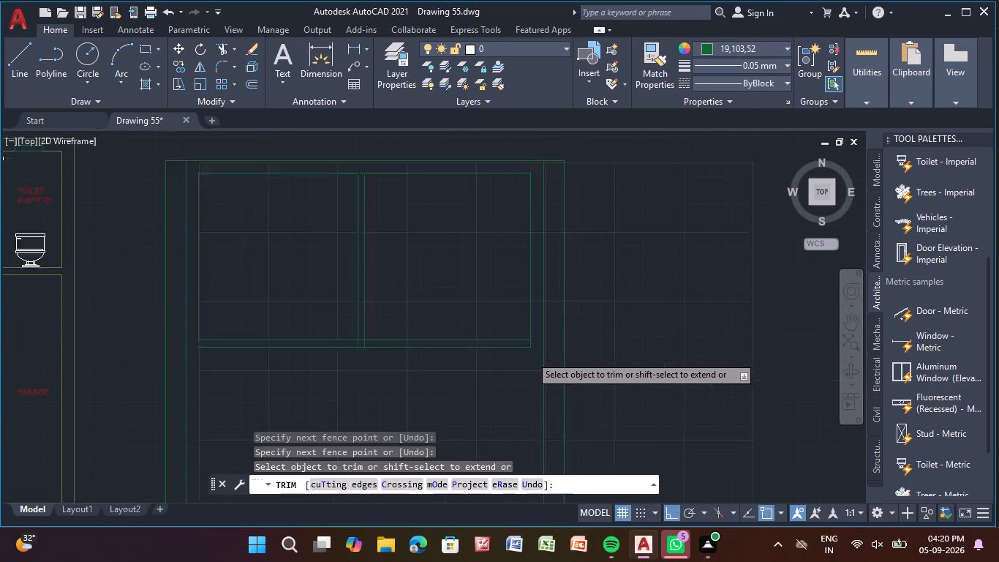
scroll(530, 356, down, 2)
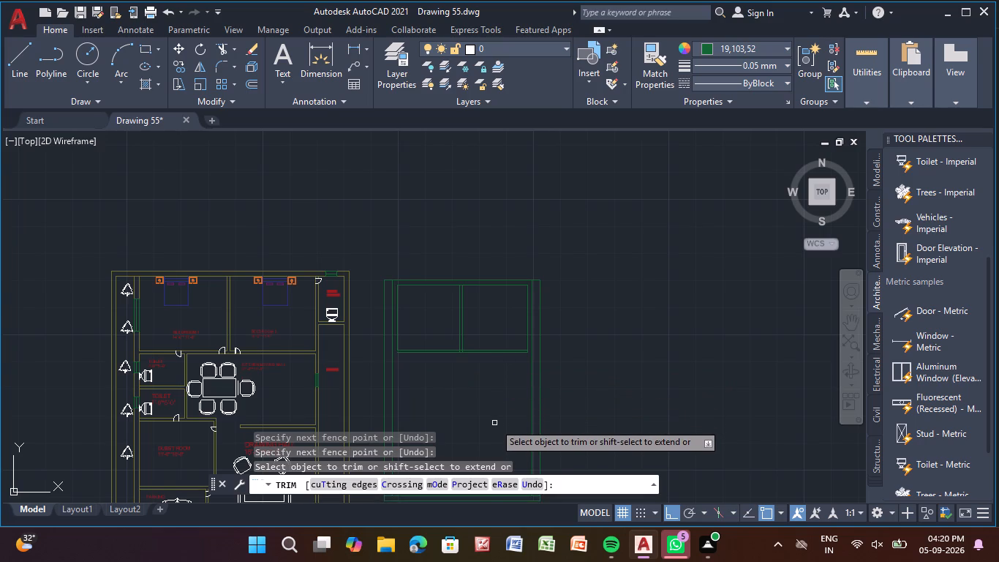
middle_drag(434, 375, 451, 314)
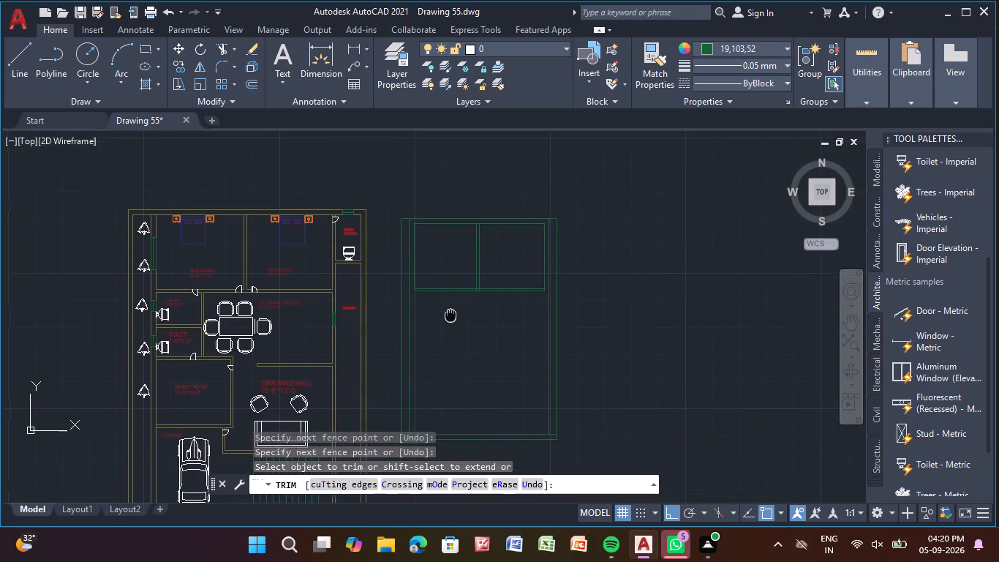
middle_drag(451, 314, 452, 313)
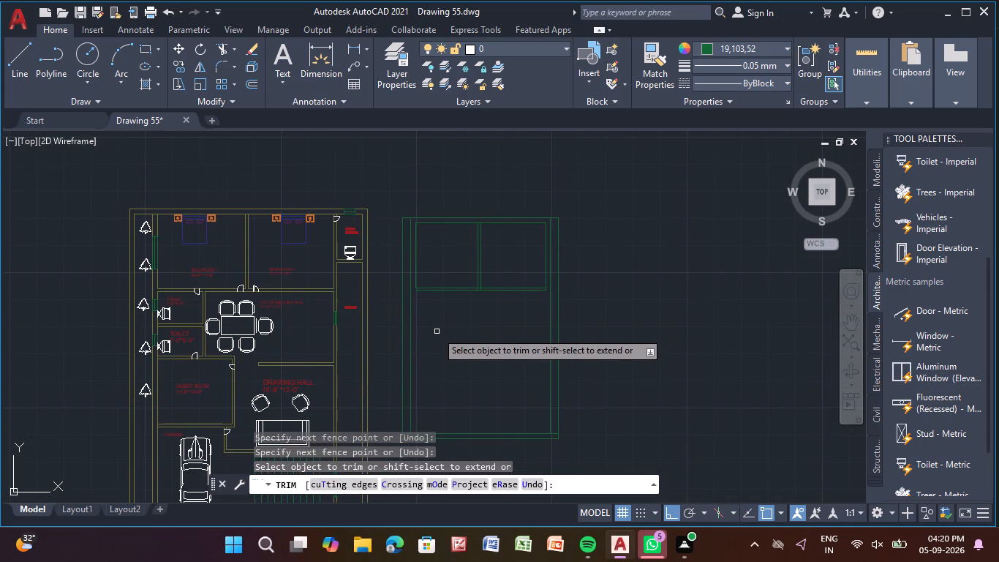
key(w)
key(BackSpace)
key(BackSpace)
key(BackSpace)
key(BackSpace)
key(BackSpace)
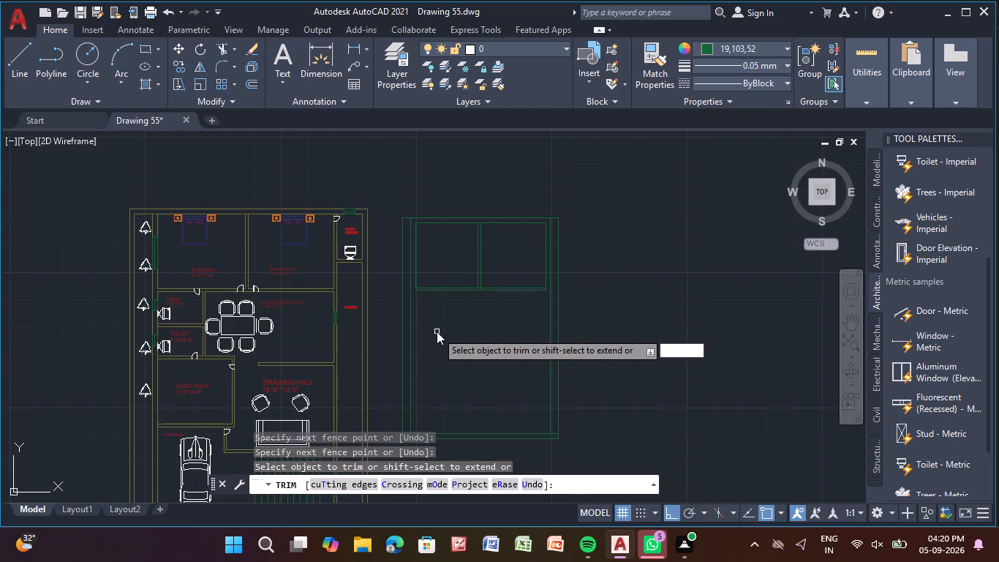
key(Escape)
key(Escape)
key(Escape)
Extend the inner lines of the western and eastern walls from the 5" wall south to the plan's southern wall.
text(ex)
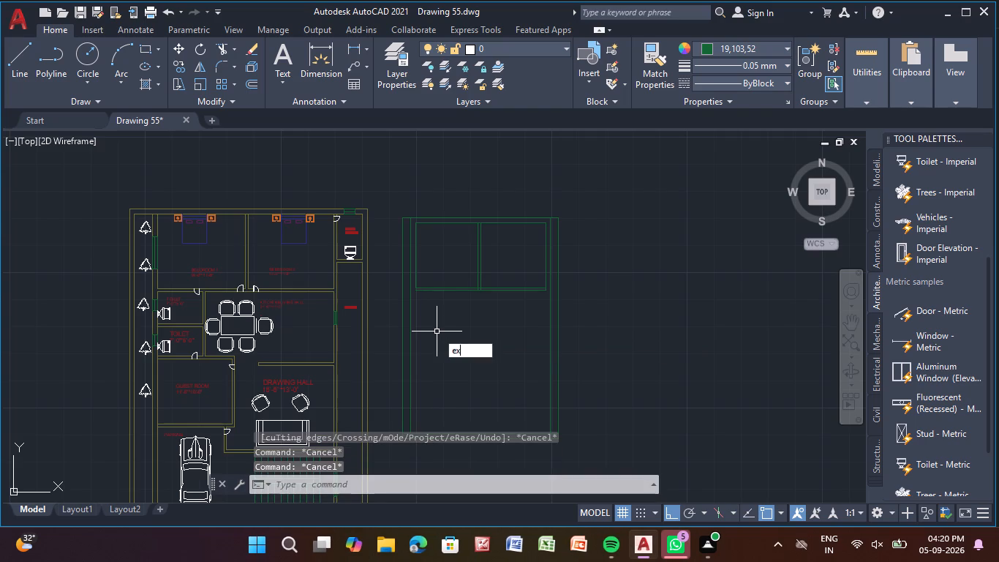
key(Return)
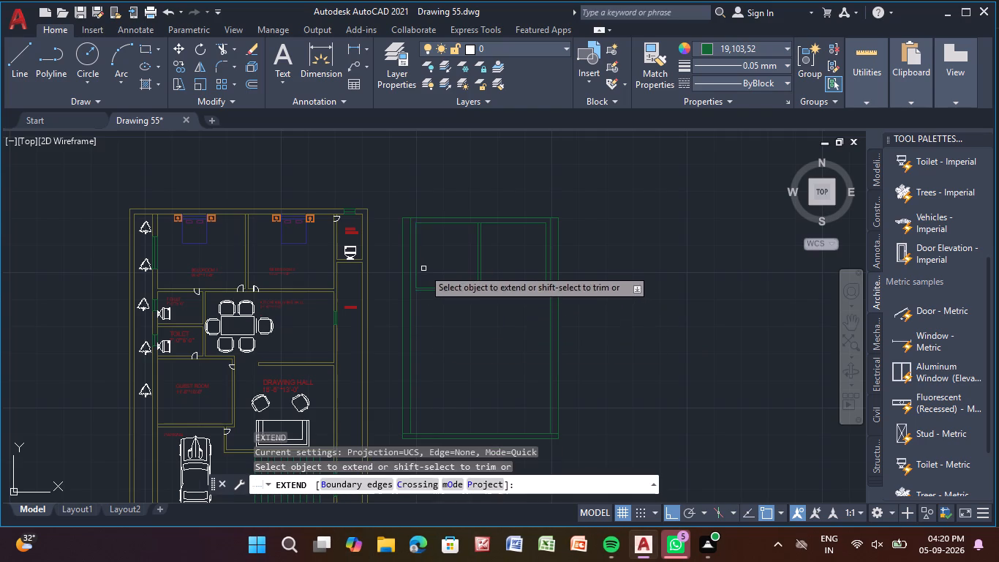
click(416, 272)
click(415, 273)
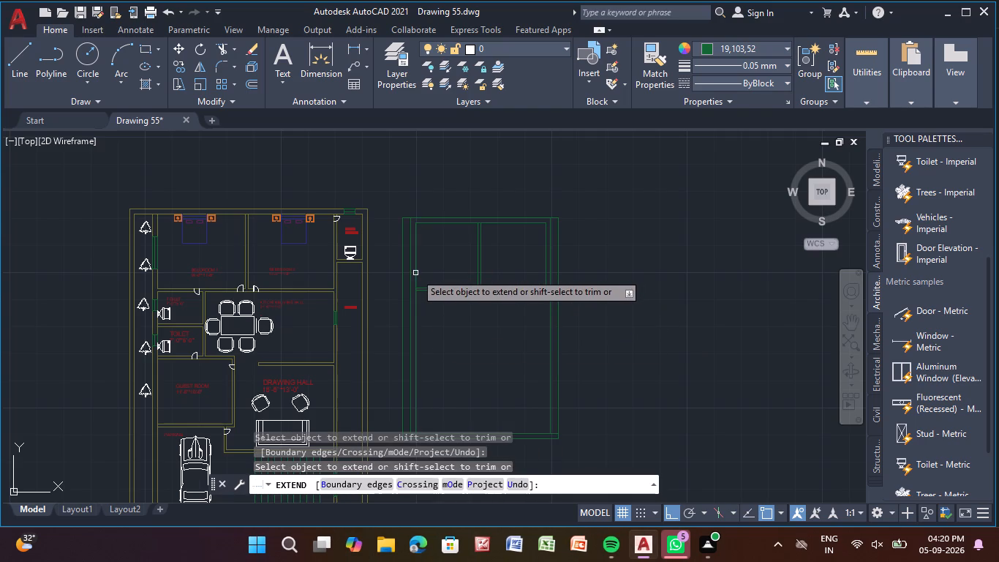
click(546, 276)
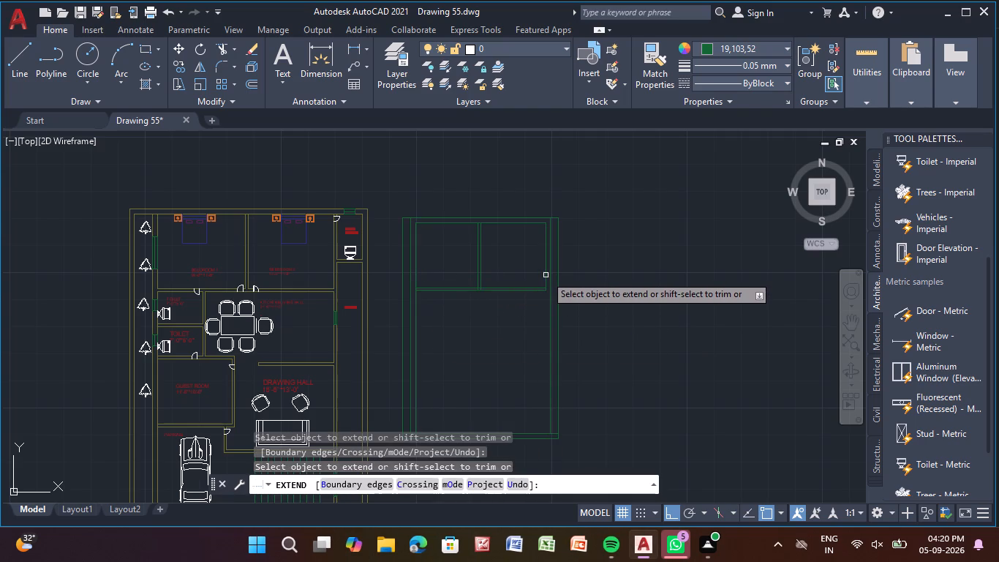
click(546, 275)
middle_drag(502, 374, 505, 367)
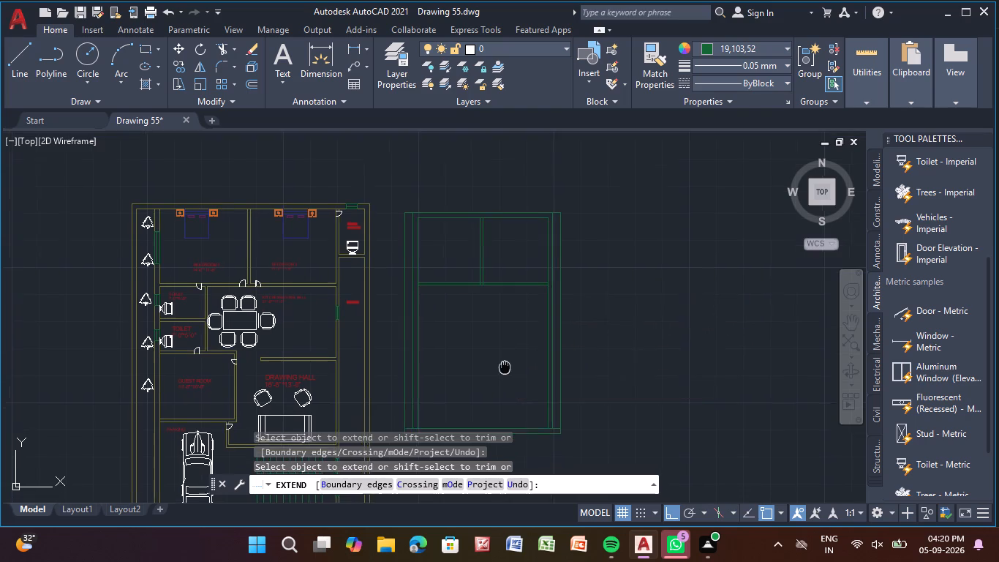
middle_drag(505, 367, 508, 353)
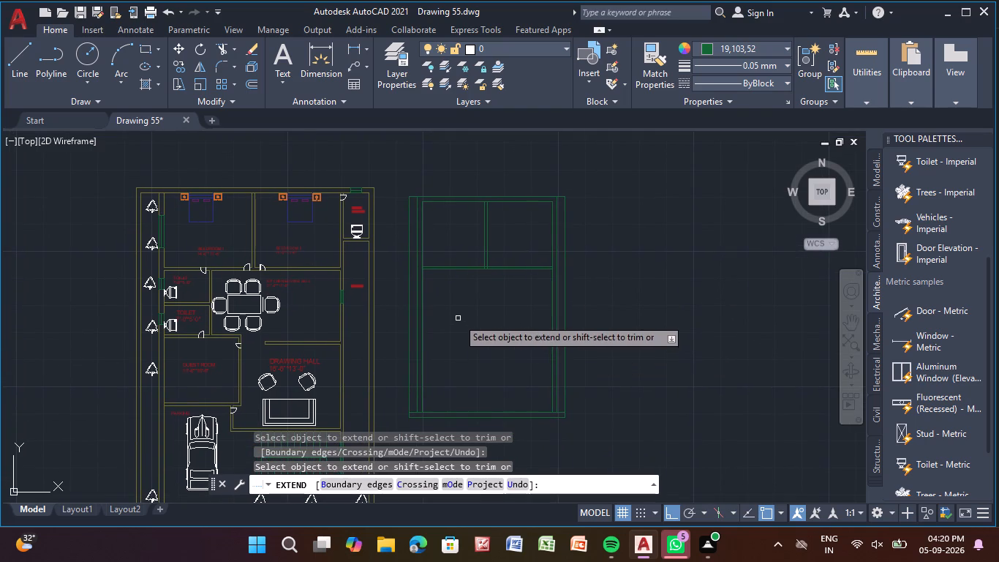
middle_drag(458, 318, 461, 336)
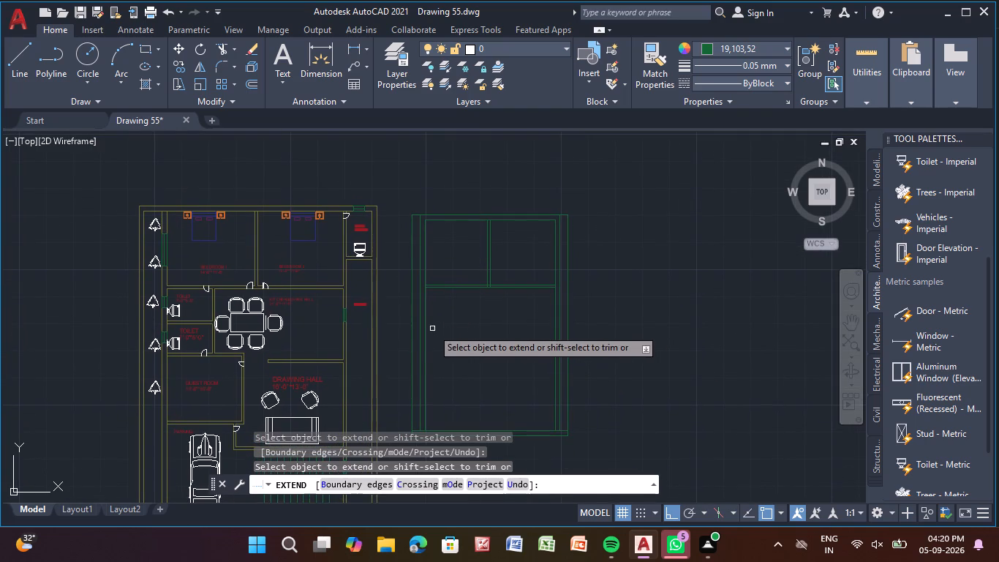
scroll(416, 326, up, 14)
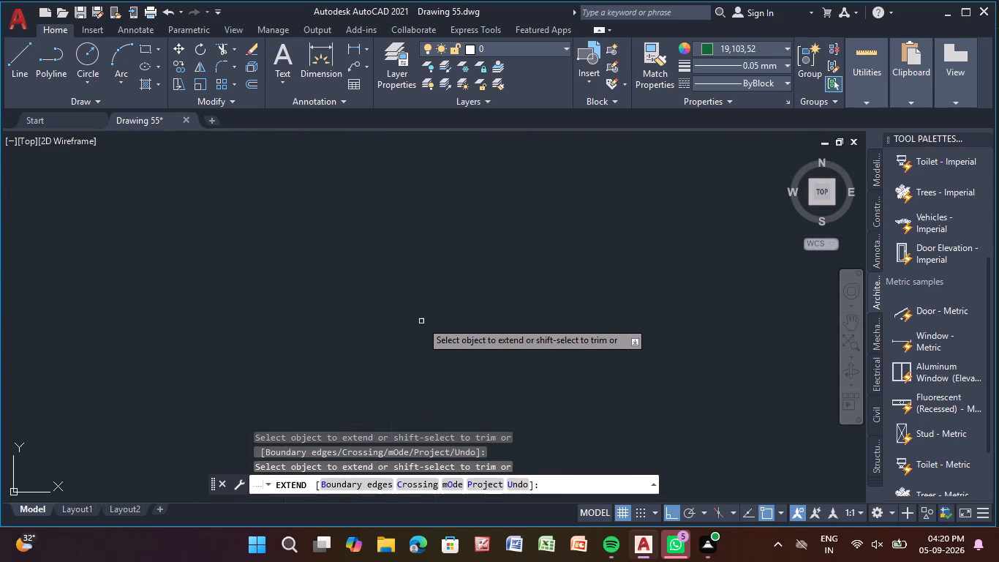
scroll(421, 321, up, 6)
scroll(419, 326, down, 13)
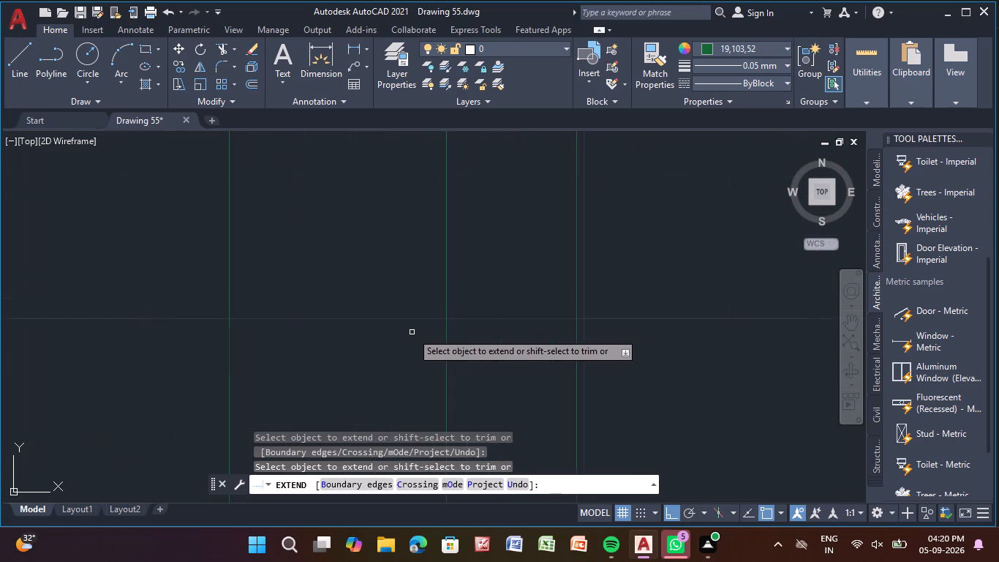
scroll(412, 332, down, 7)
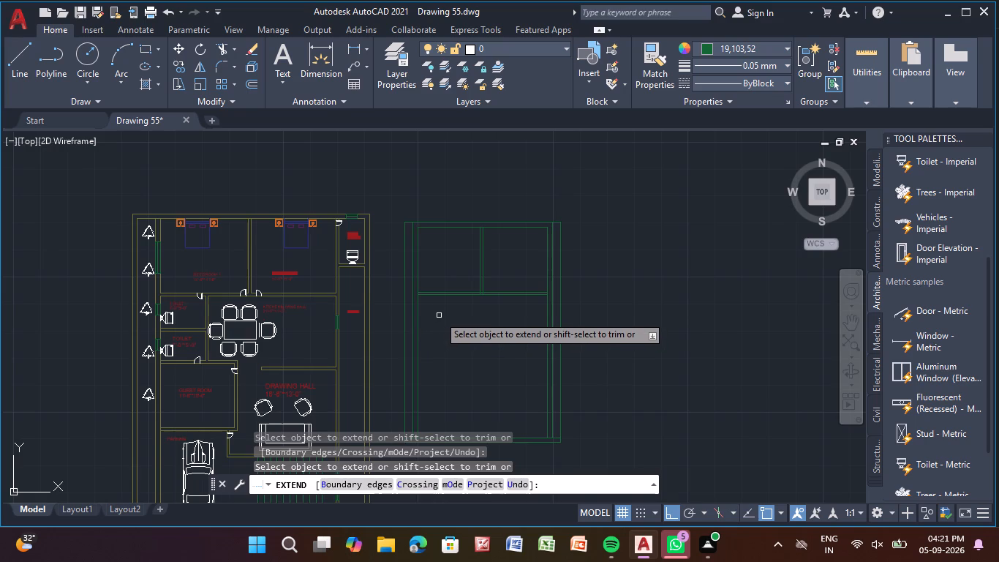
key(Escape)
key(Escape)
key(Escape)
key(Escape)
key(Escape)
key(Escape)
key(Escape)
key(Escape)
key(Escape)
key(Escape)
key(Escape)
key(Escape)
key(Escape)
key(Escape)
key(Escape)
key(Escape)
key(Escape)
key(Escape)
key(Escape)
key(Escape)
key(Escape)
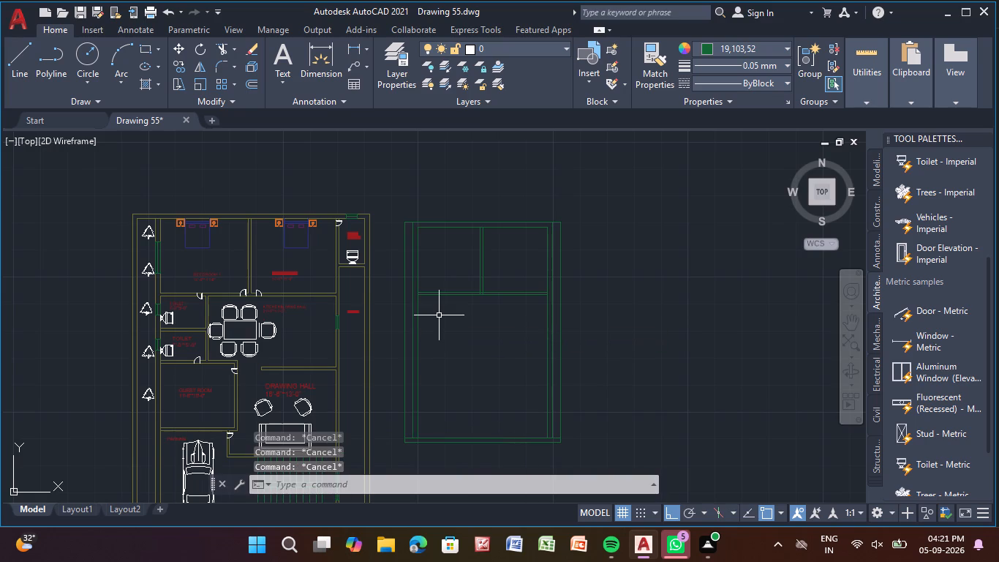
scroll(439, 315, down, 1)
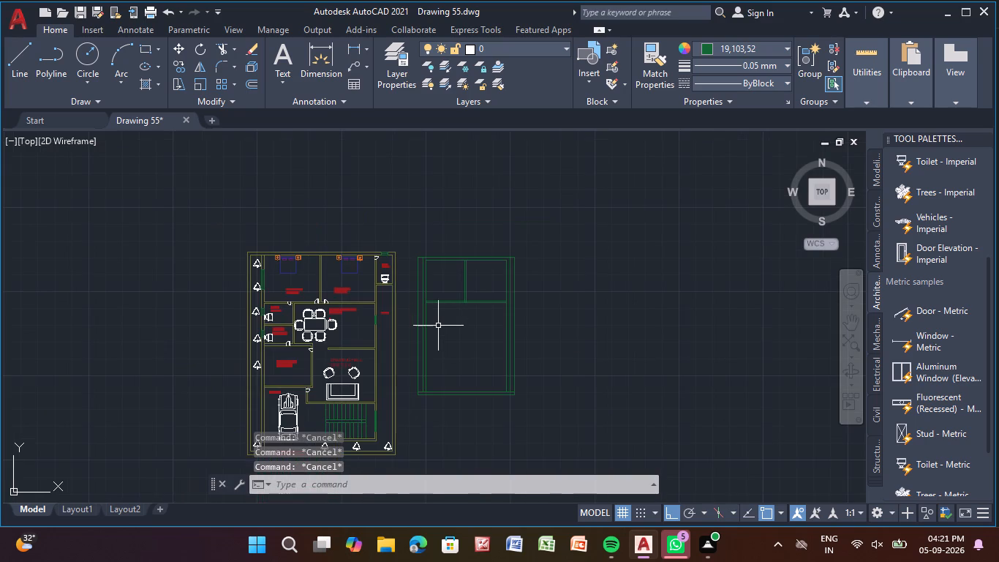
Trim both central partition lines where they cross the 5" wall, back to that wall's northern line.
middle_drag(437, 324, 448, 303)
scroll(451, 301, up, 2)
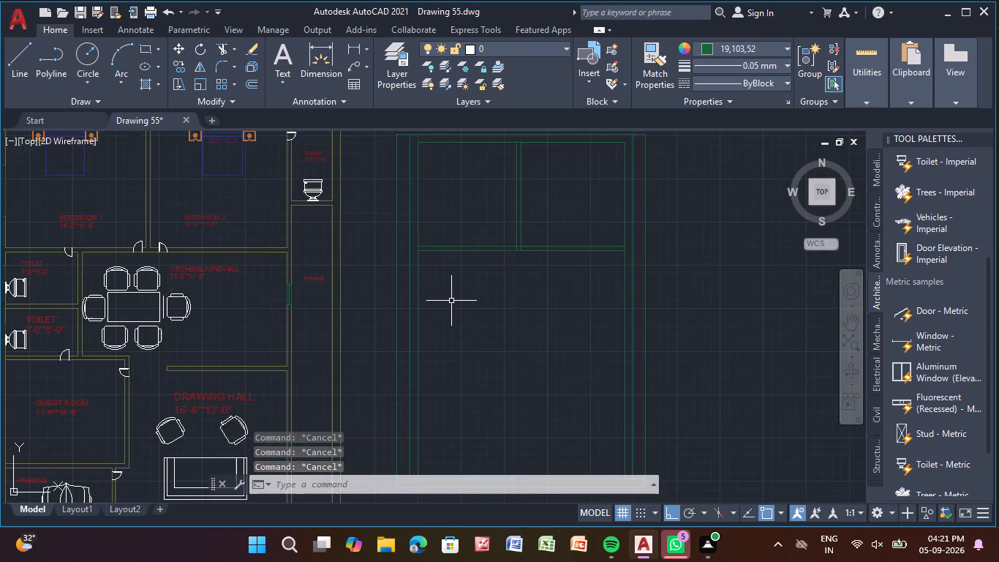
middle_drag(450, 300, 442, 345)
scroll(508, 298, up, 4)
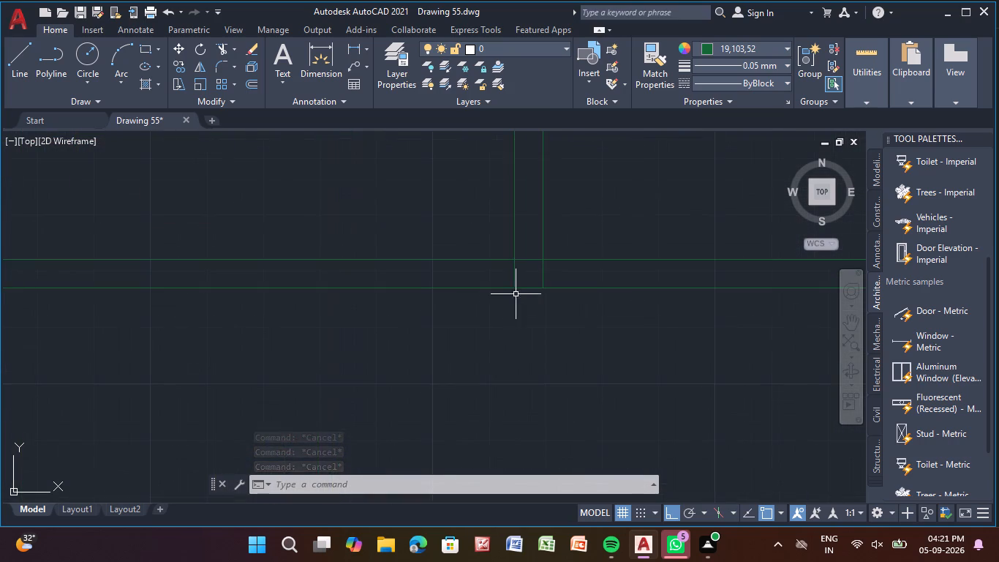
click(224, 47)
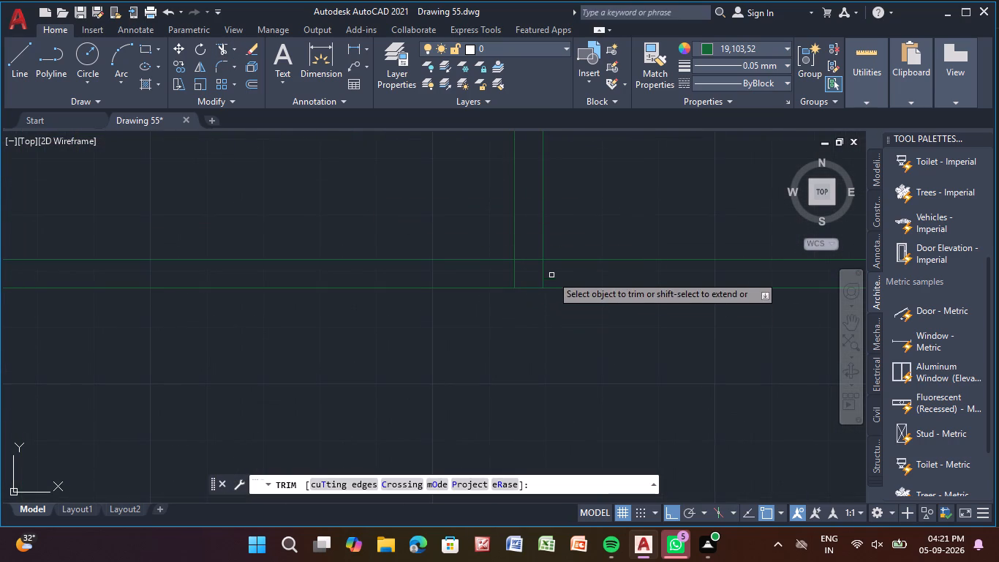
scroll(553, 273, up, 2)
drag(553, 272, 448, 291)
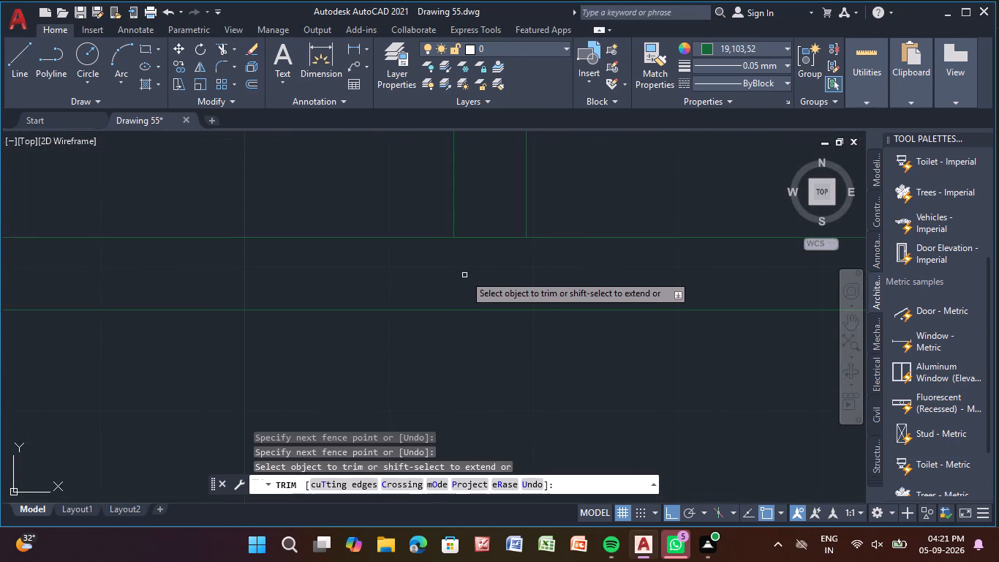
Trim the 5" wall's northern line between the two central partition lines to open the wall junction.
scroll(466, 270, down, 5)
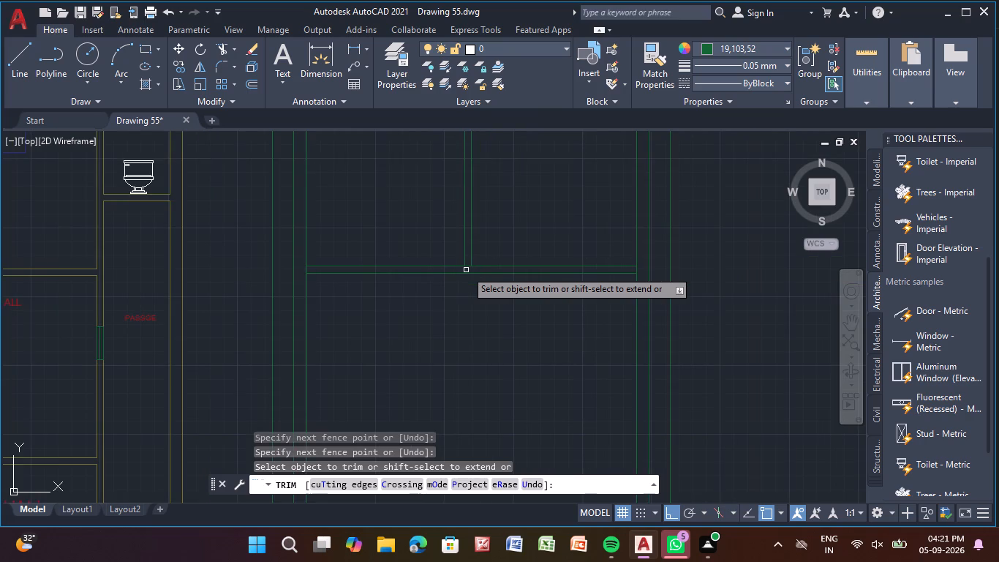
scroll(466, 270, up, 6)
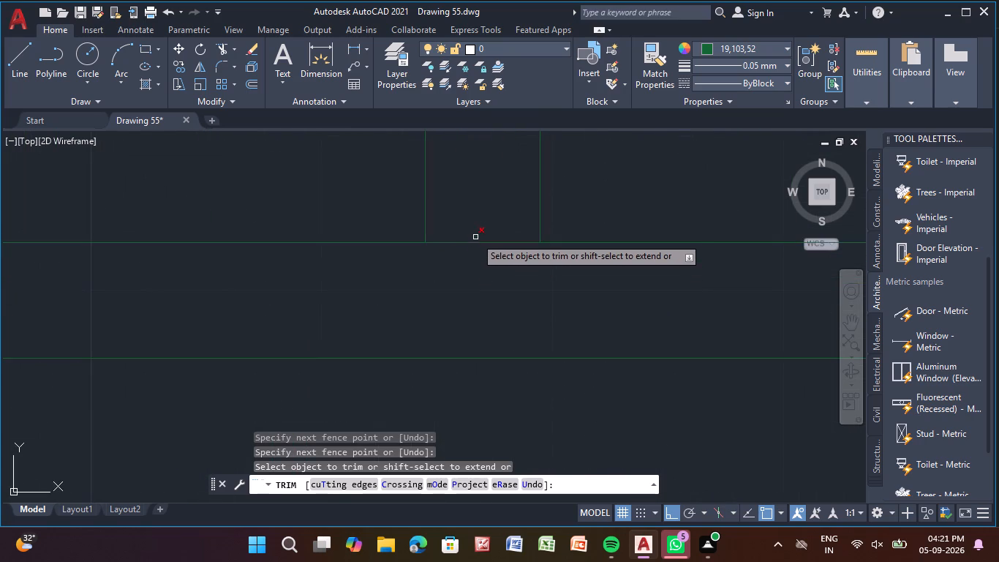
drag(479, 225, 465, 270)
scroll(465, 271, down, 6)
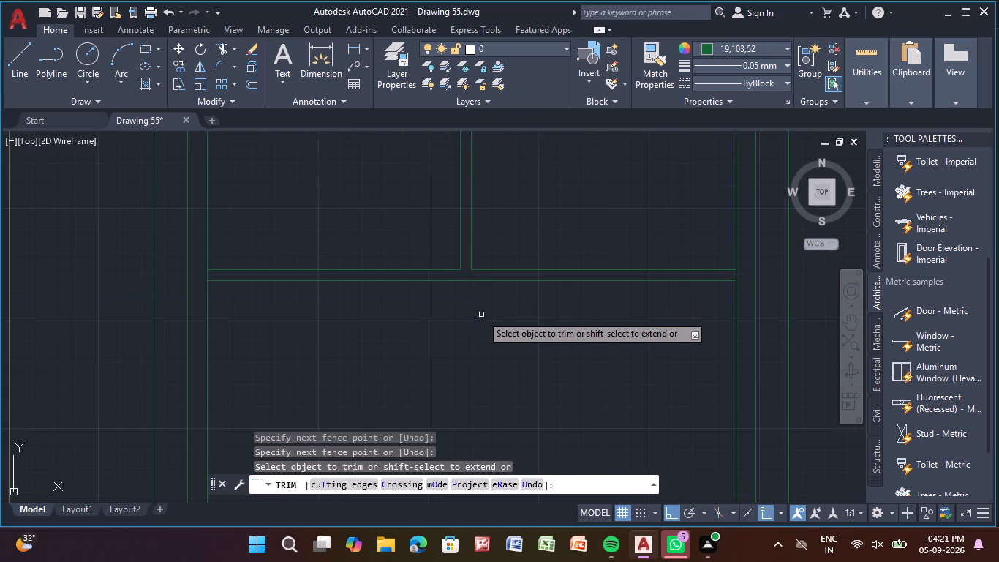
scroll(481, 315, down, 1)
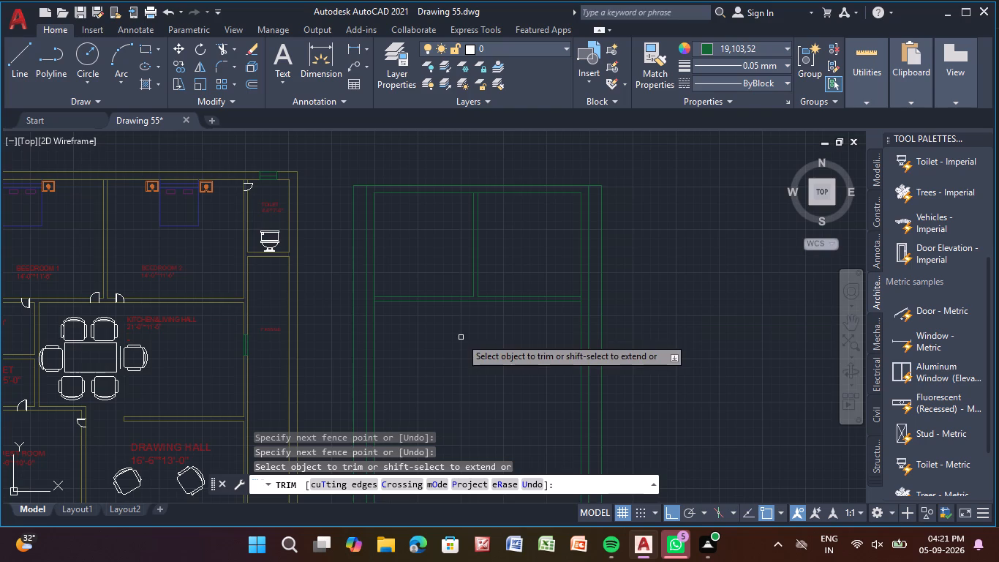
key(Escape)
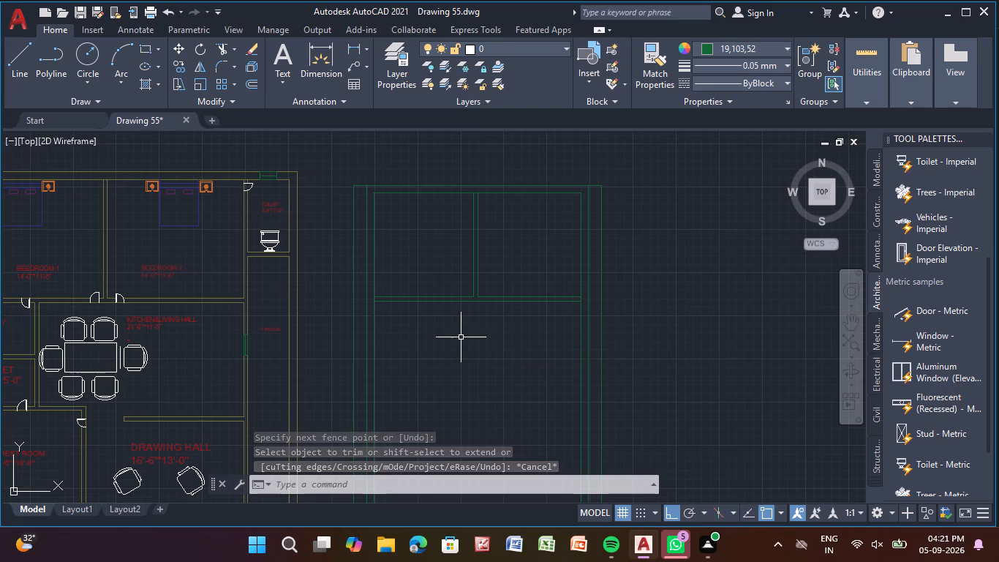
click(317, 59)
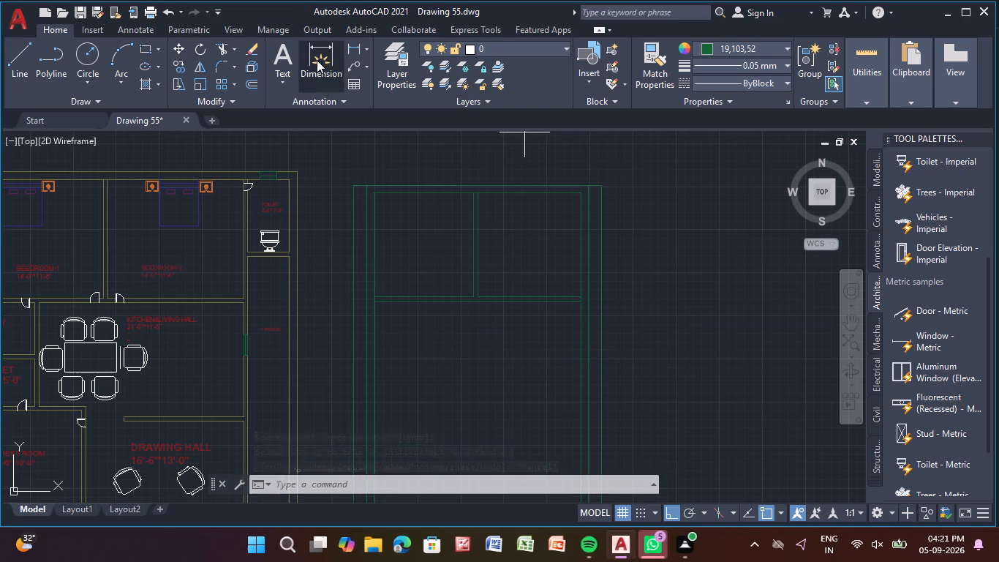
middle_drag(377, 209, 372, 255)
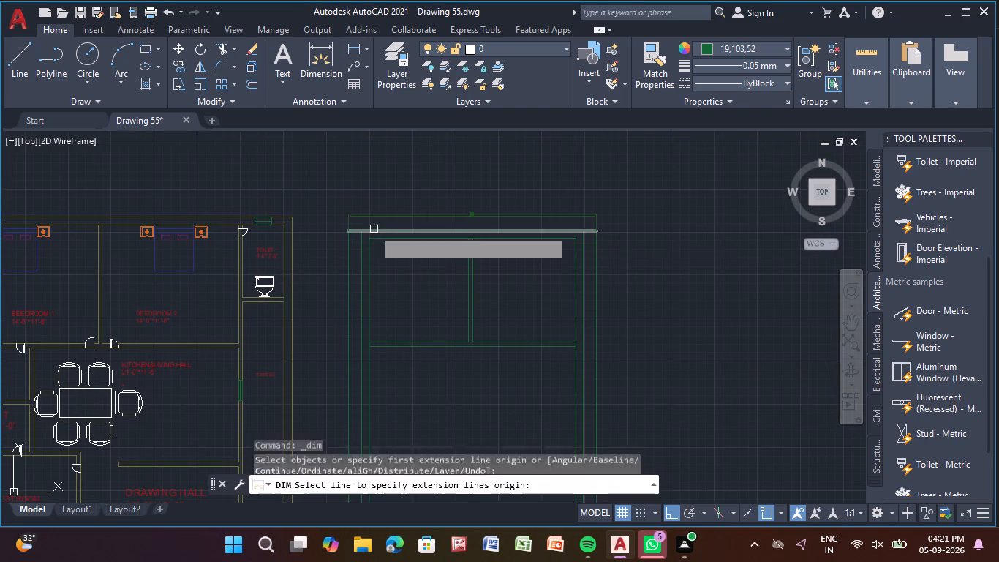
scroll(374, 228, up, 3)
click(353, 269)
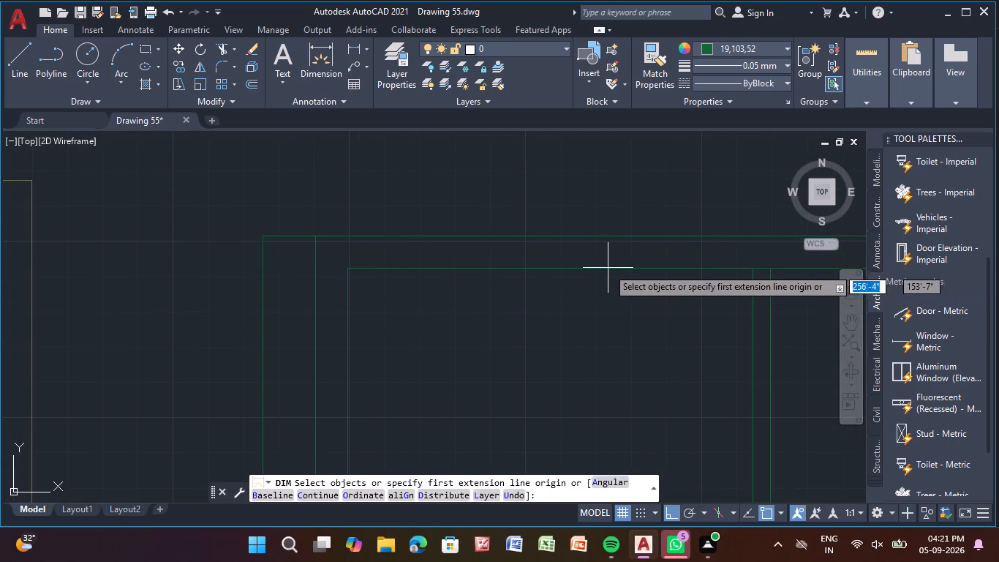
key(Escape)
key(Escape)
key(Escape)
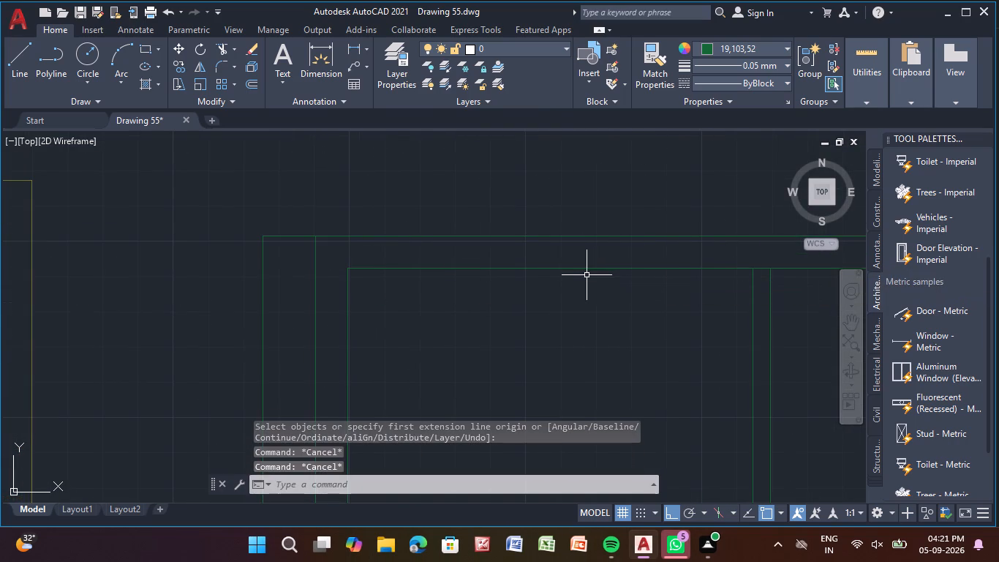
Measure the horizontal distance from the western wall's inner line to the central partition's eastern line with a linear dimension.
click(350, 47)
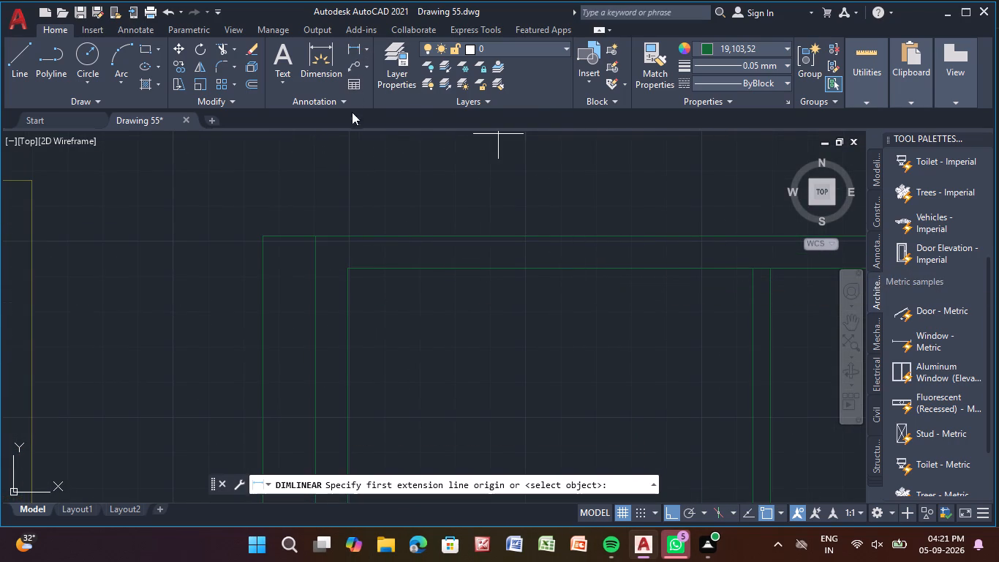
click(344, 269)
scroll(589, 303, down, 1)
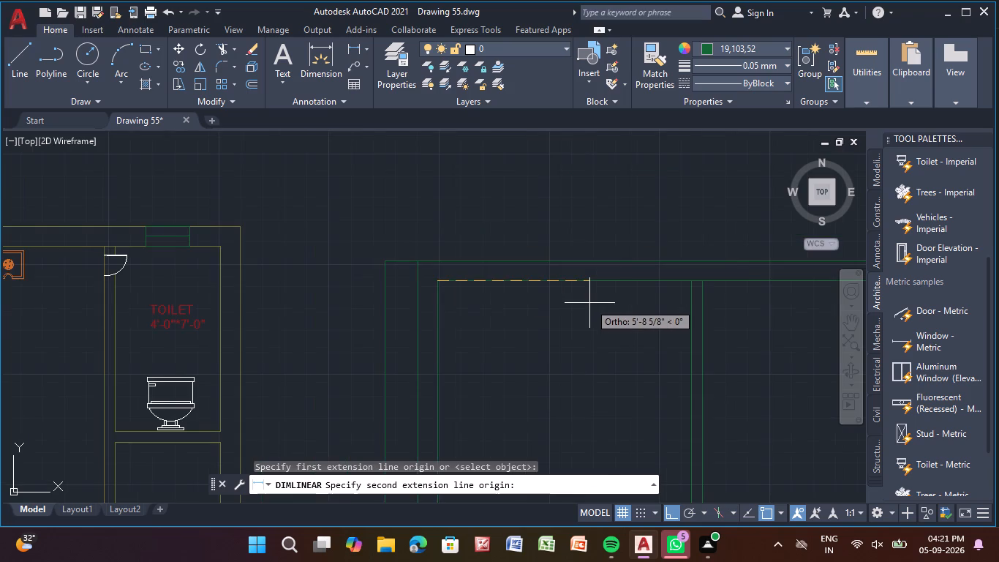
middle_drag(589, 302, 285, 317)
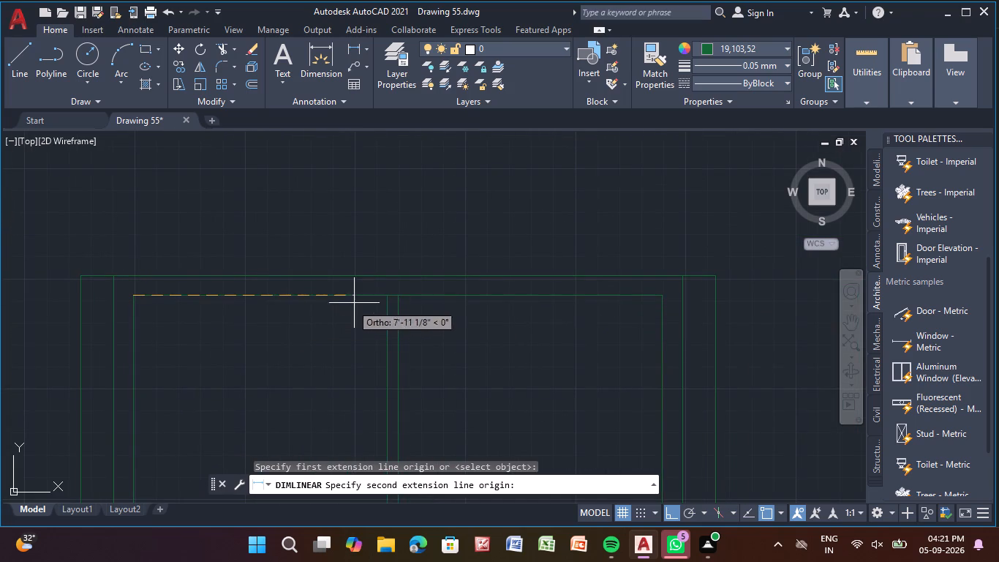
click(396, 296)
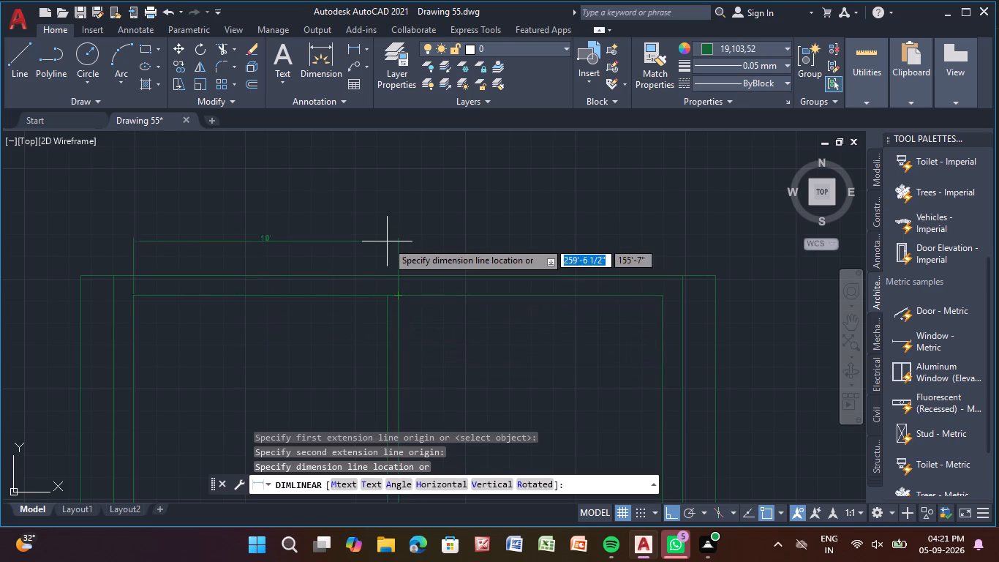
key(Escape)
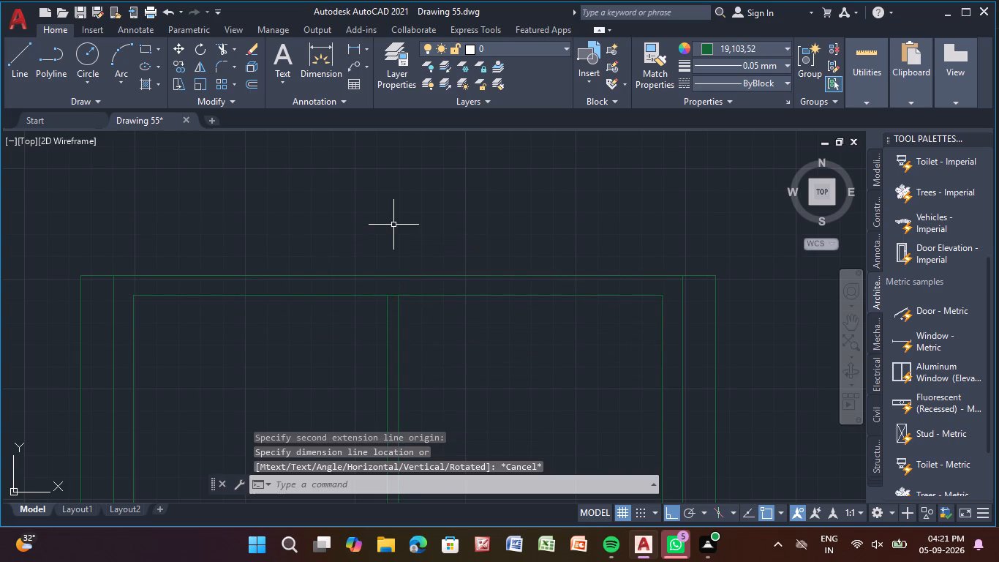
Measure the north-south distance along the western wall's inner line, from the northern wall's inner line down to the 5" wall.
click(317, 46)
middle_drag(195, 443, 290, 233)
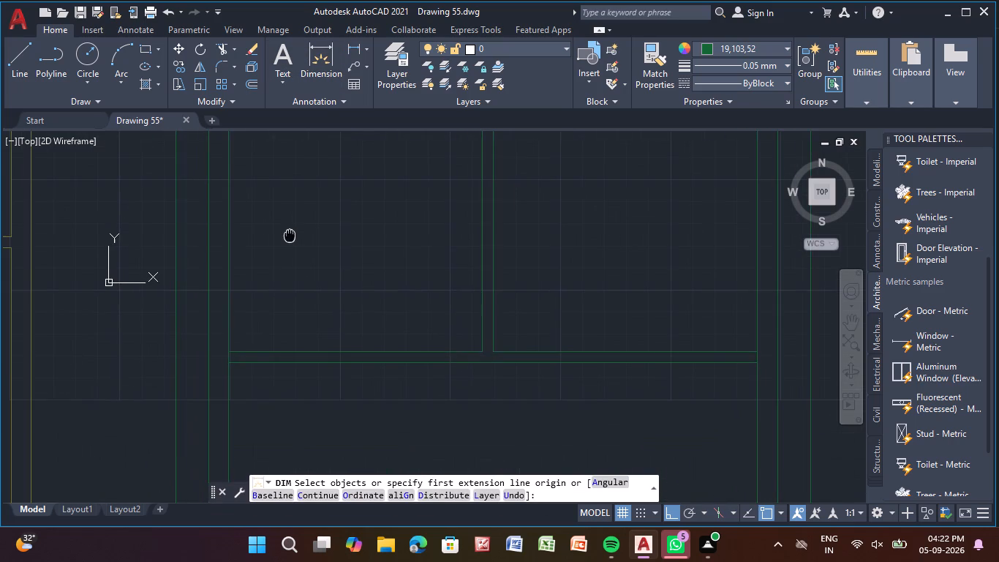
middle_drag(290, 233, 326, 335)
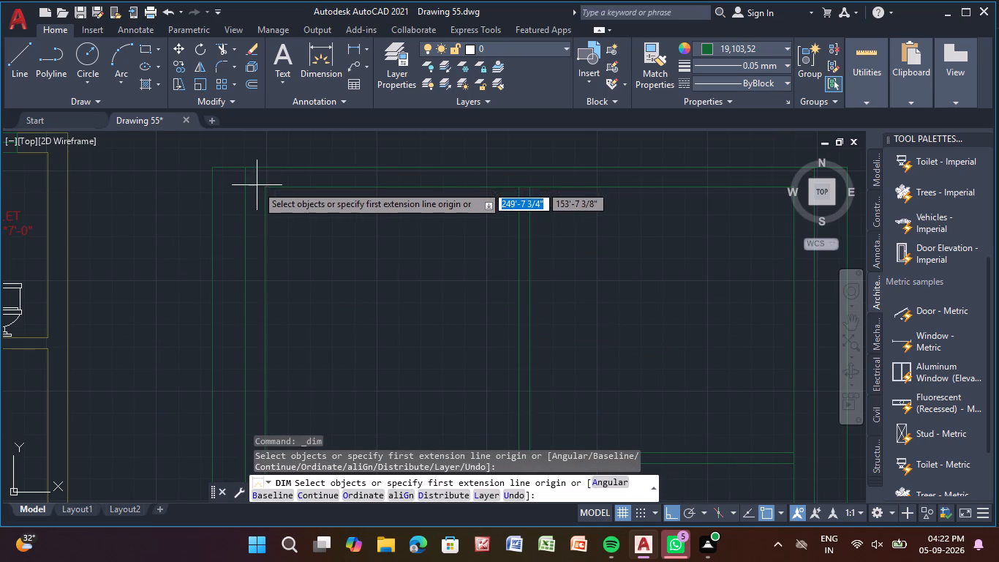
scroll(270, 185, up, 2)
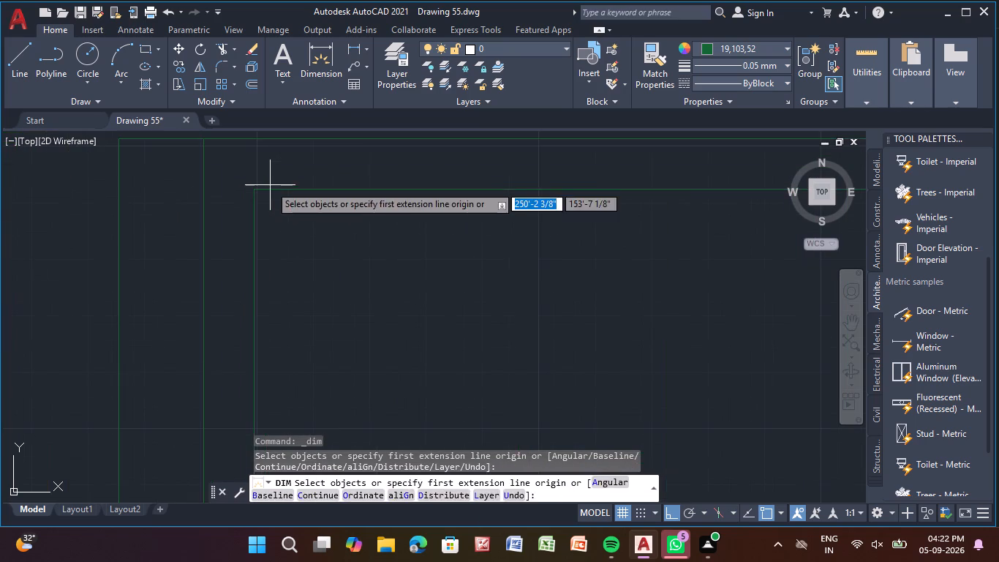
click(252, 192)
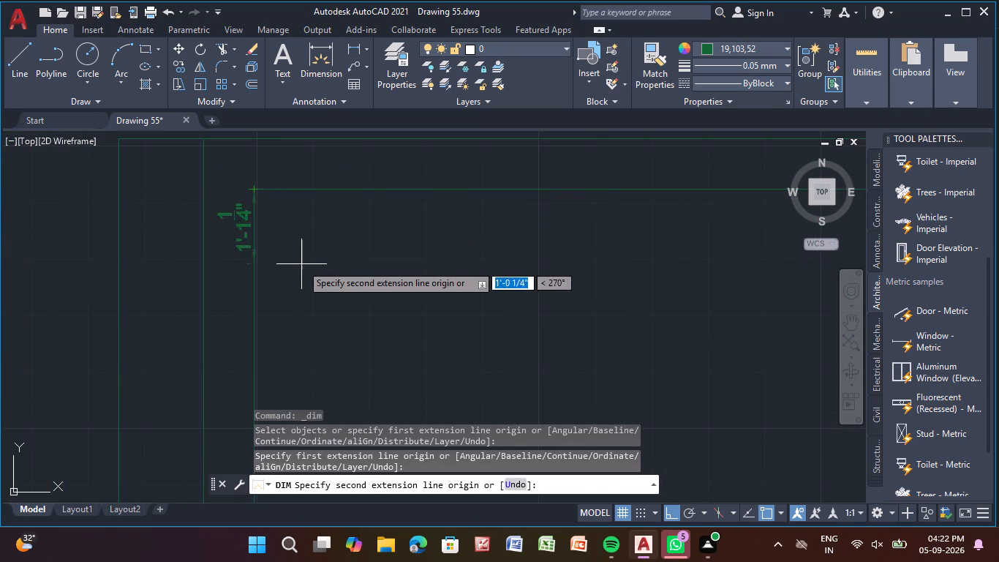
scroll(314, 295, down, 2)
middle_drag(314, 295, 382, 120)
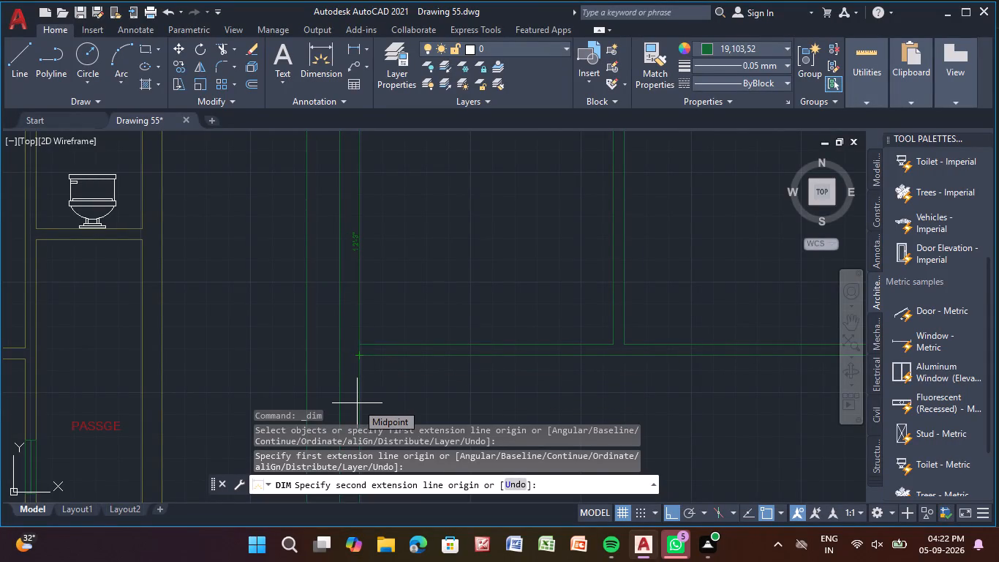
click(357, 403)
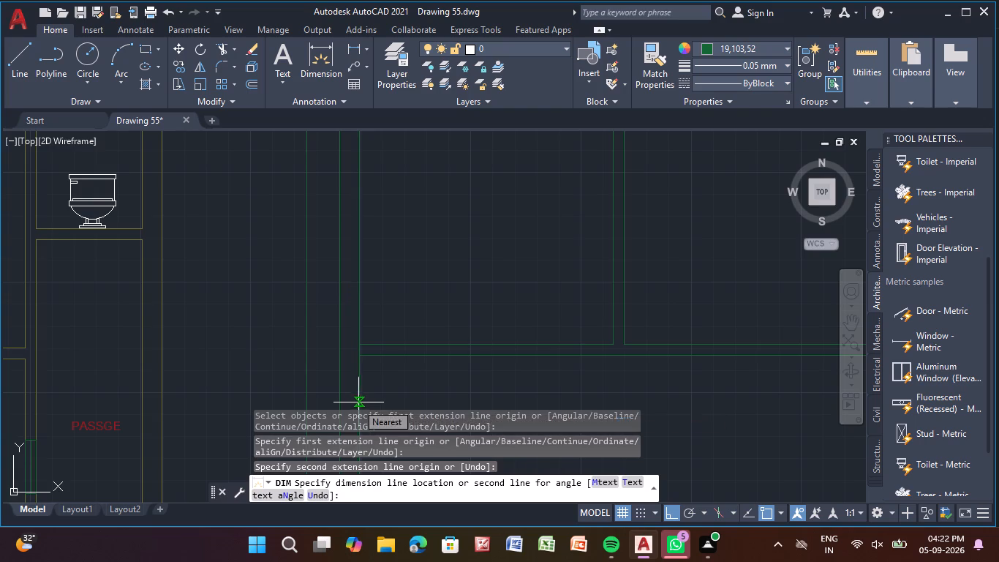
key(Escape)
key(Escape)
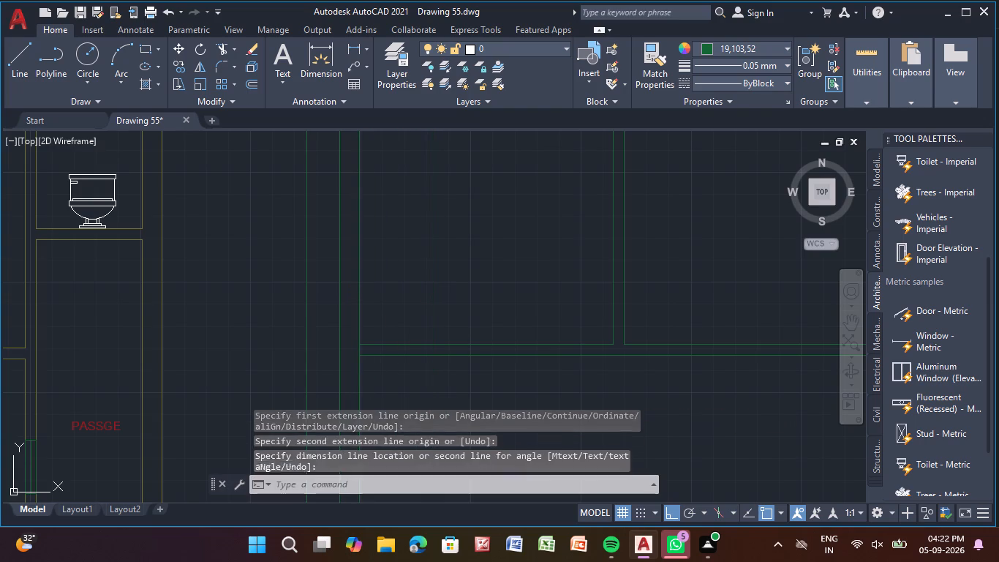
key(Escape)
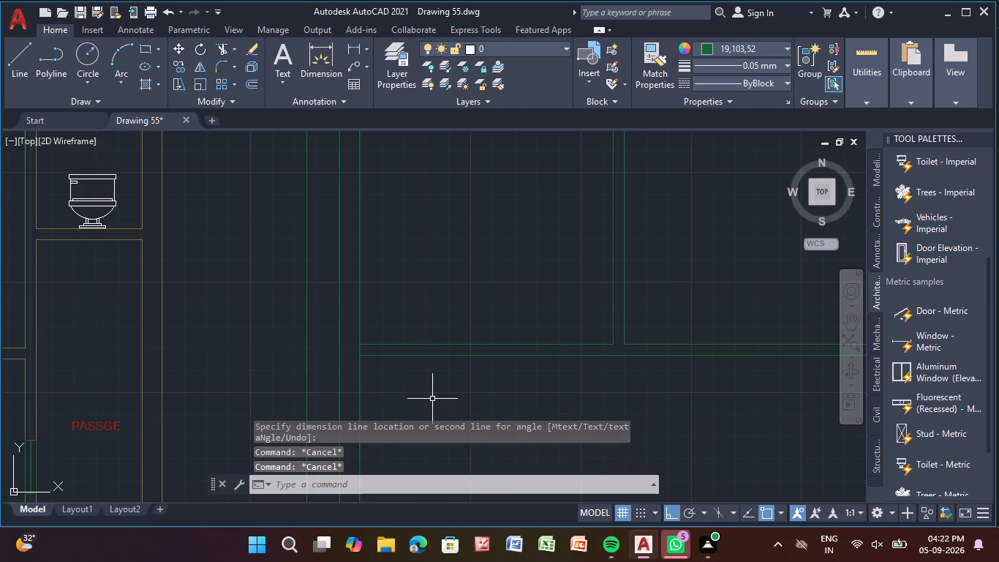
Offset the northern wall's inner line 12'-3" south, placing a new wall line below the 5" wall.
scroll(437, 405, down, 3)
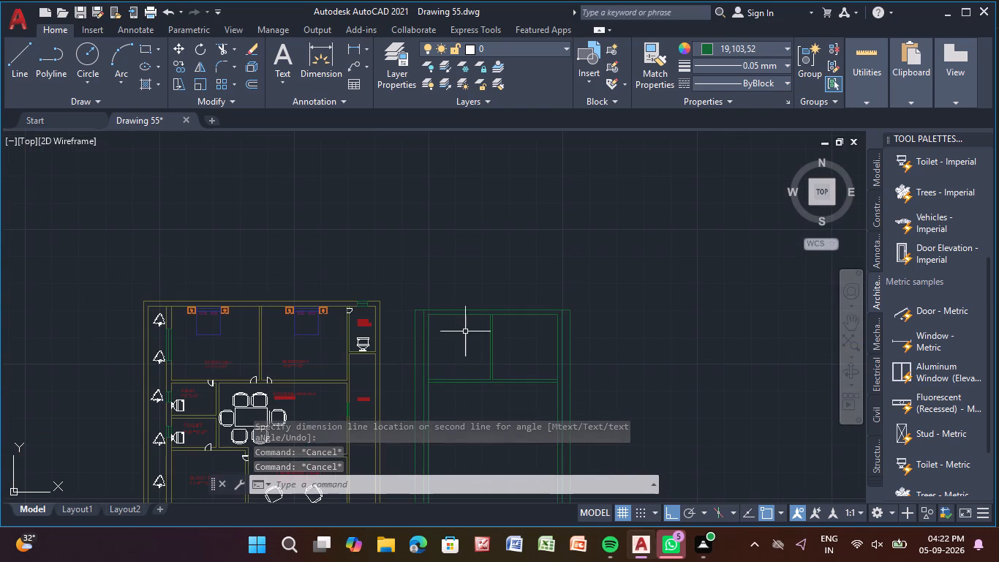
scroll(463, 316, up, 2)
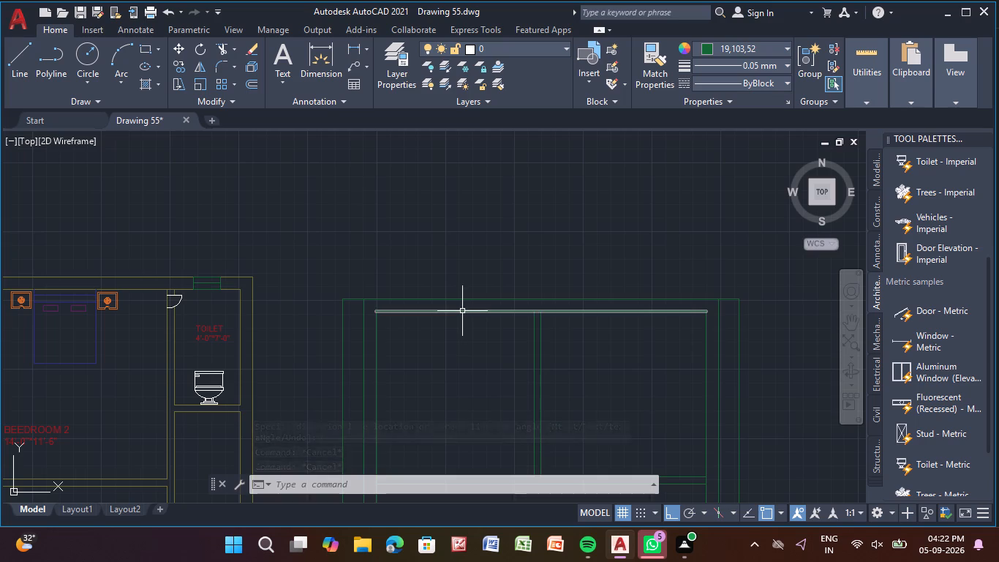
click(462, 311)
click(253, 75)
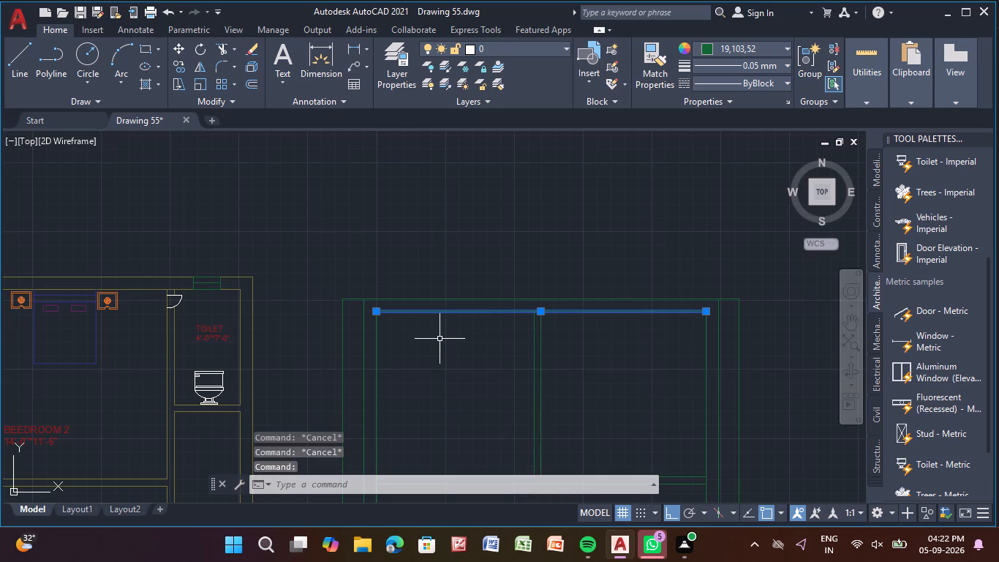
click(257, 86)
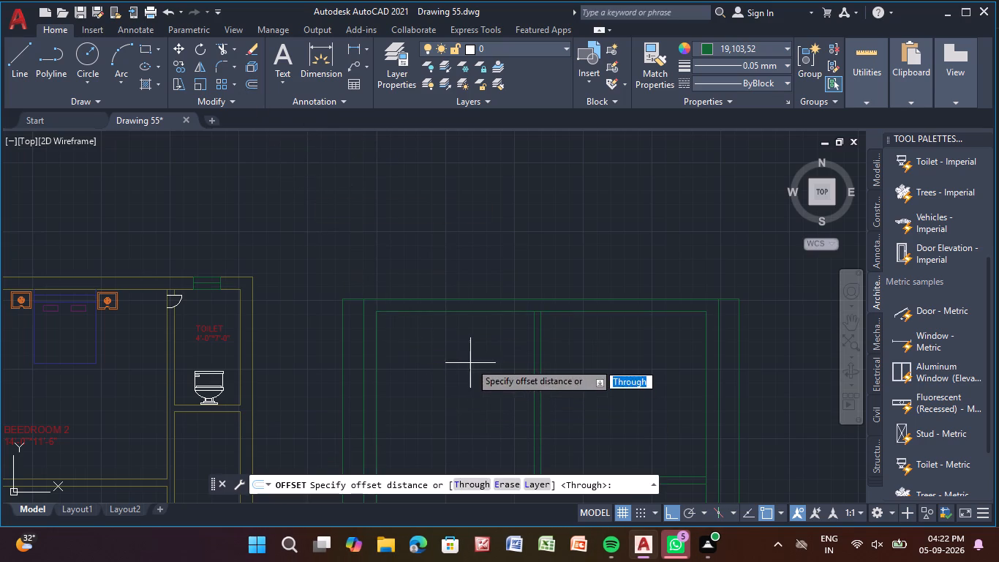
key(Return)
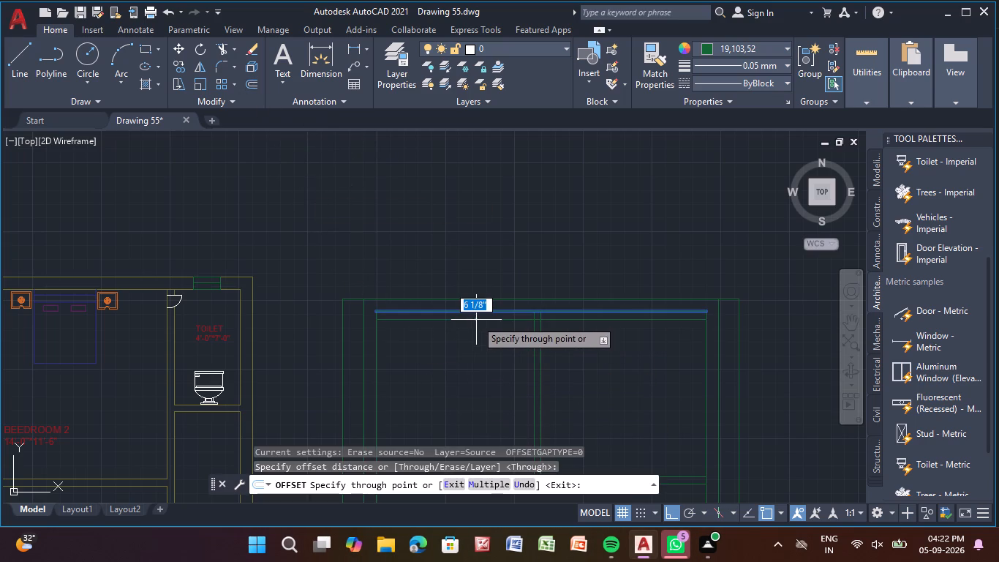
middle_drag(461, 402, 457, 206)
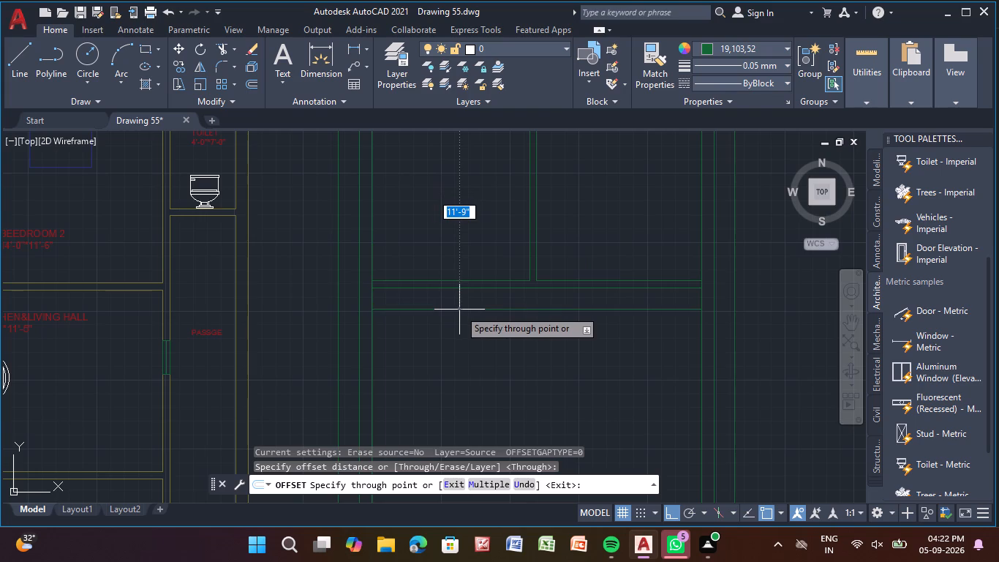
text(12)
text('-3)
key(shift+quotedbl)
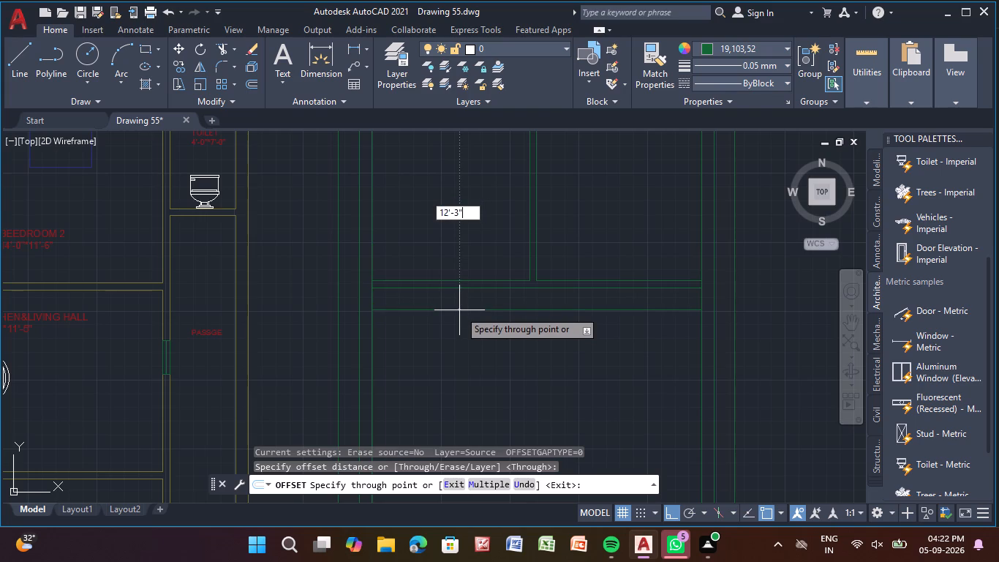
key(Return)
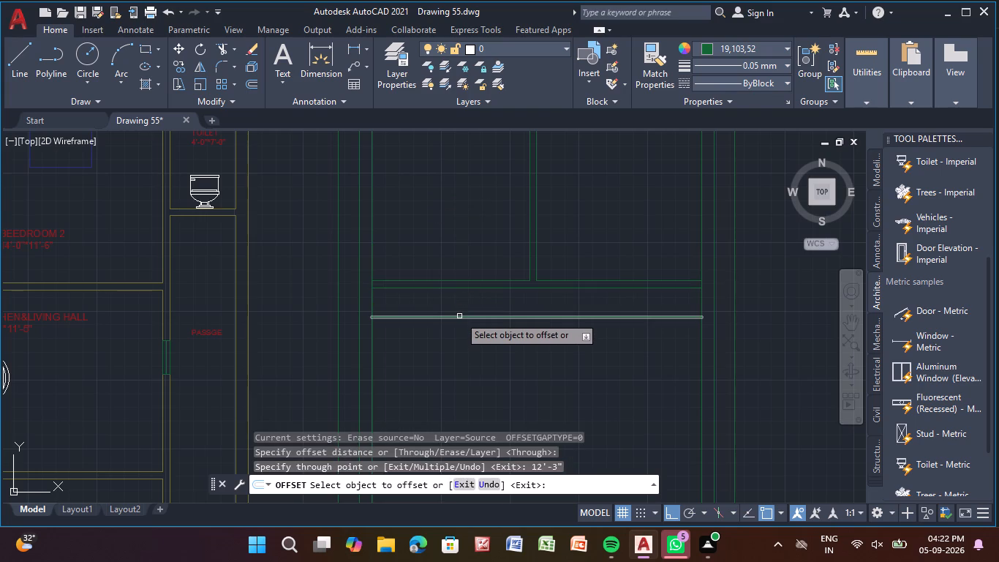
Offset the new horizontal wall line 5" south to give the wall its thickness.
click(459, 317)
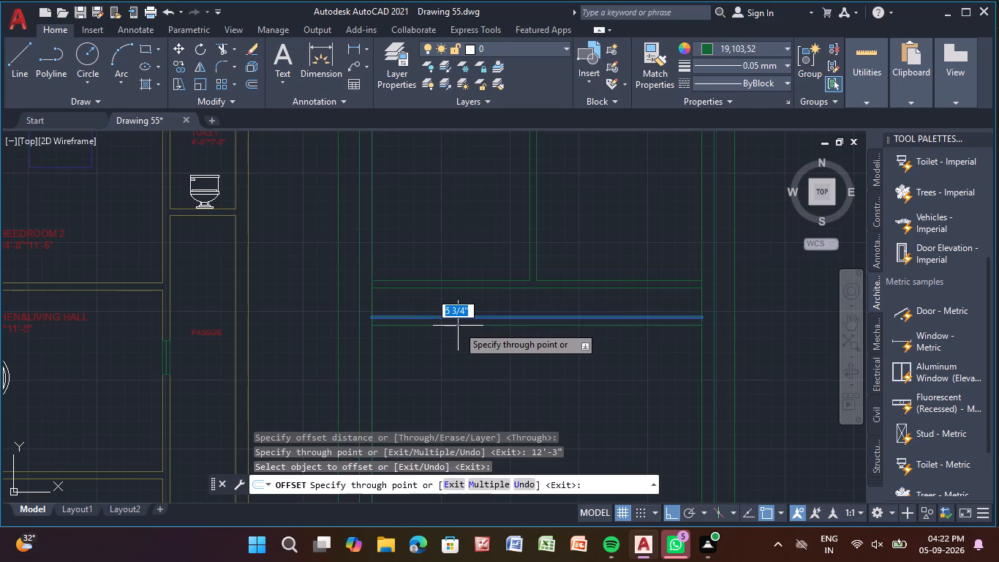
key(5)
key(shift+quotedbl)
key(Return)
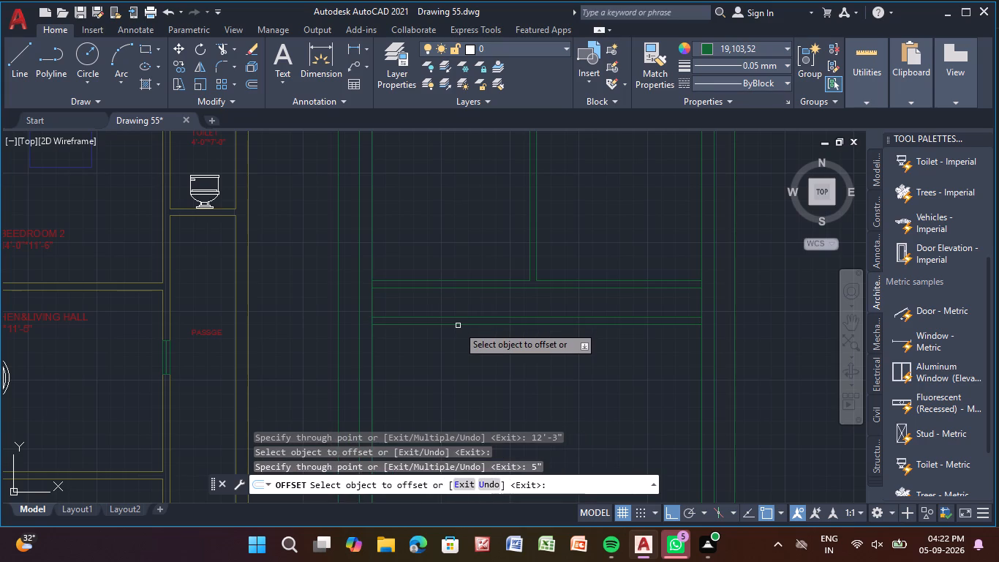
Trim away both lines of the old 5" horizontal wall just north of the new one.
click(225, 51)
drag(428, 253, 421, 315)
drag(614, 257, 597, 304)
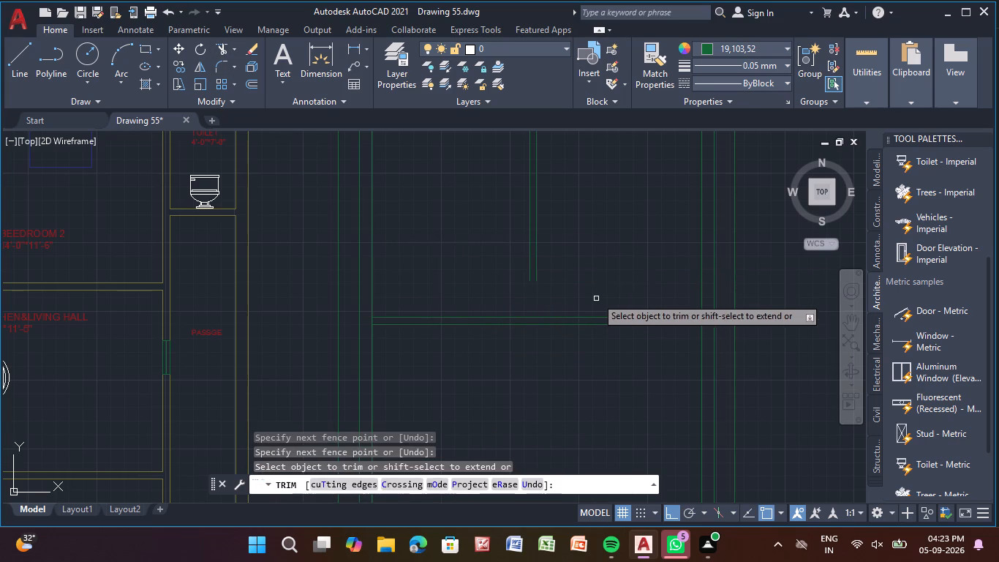
key(Escape)
key(Escape)
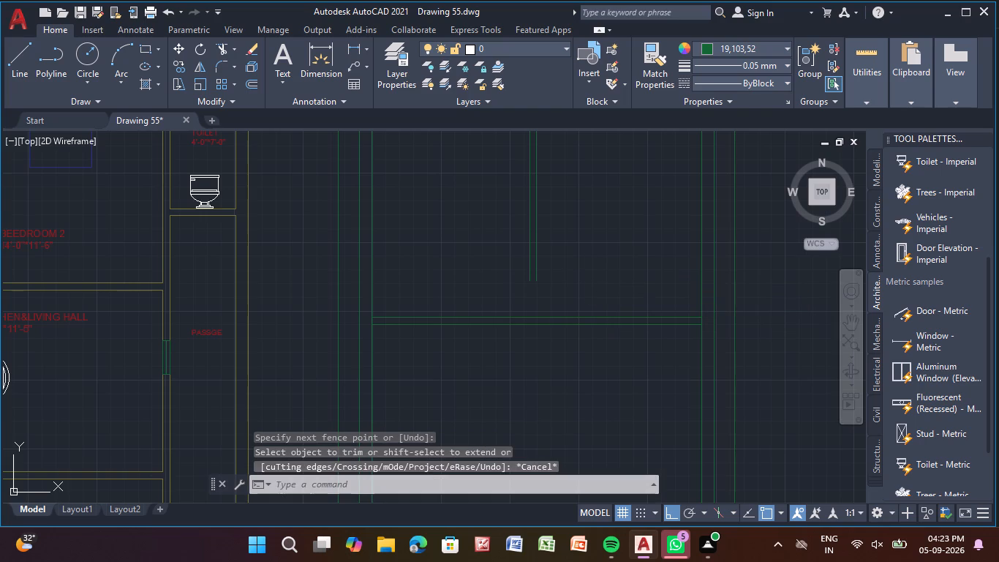
Extend both central partition lines south to the new 5" wall's northern line.
text(ex)
key(Return)
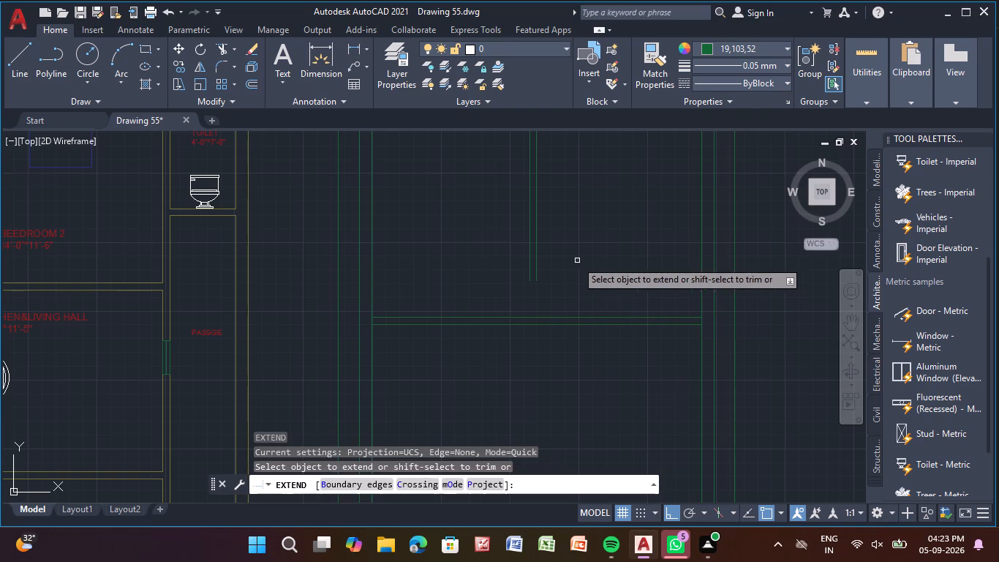
click(528, 245)
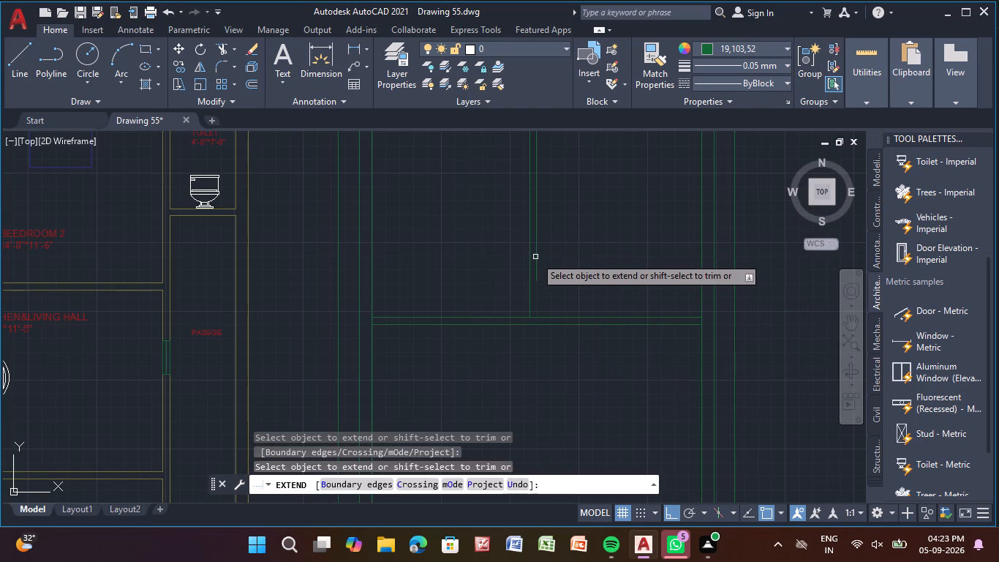
click(535, 256)
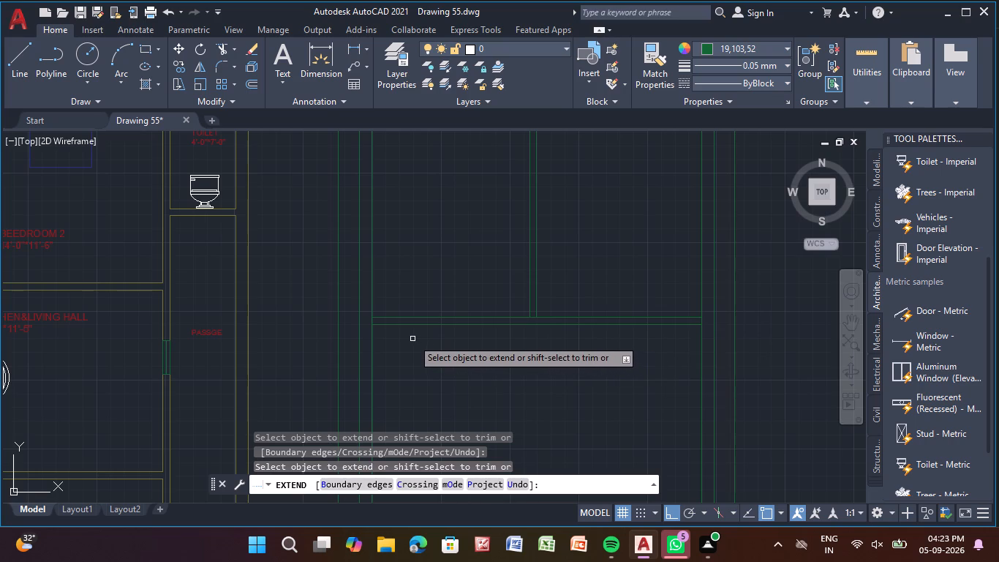
key(Escape)
key(Escape)
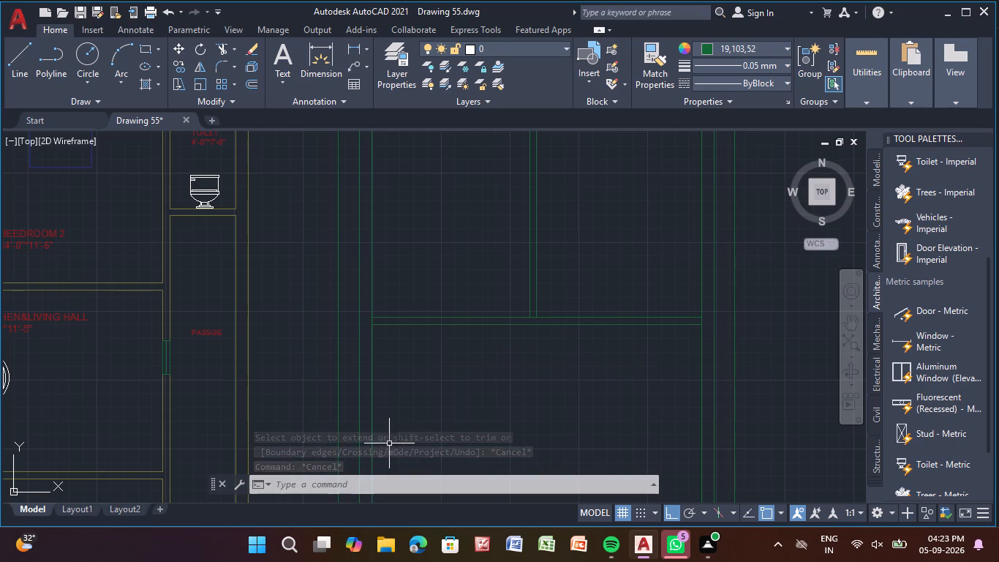
Offset the eastern wall's inner line 4'-6" west to place a new vertical wall line.
scroll(396, 421, down, 1)
middle_drag(396, 366, 385, 285)
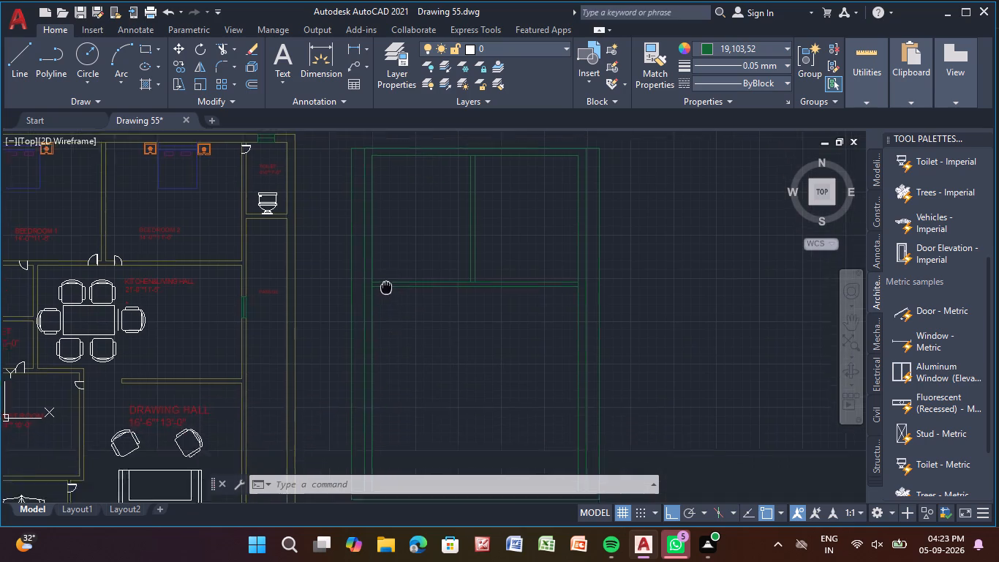
middle_drag(385, 285, 365, 197)
drag(249, 82, 257, 94)
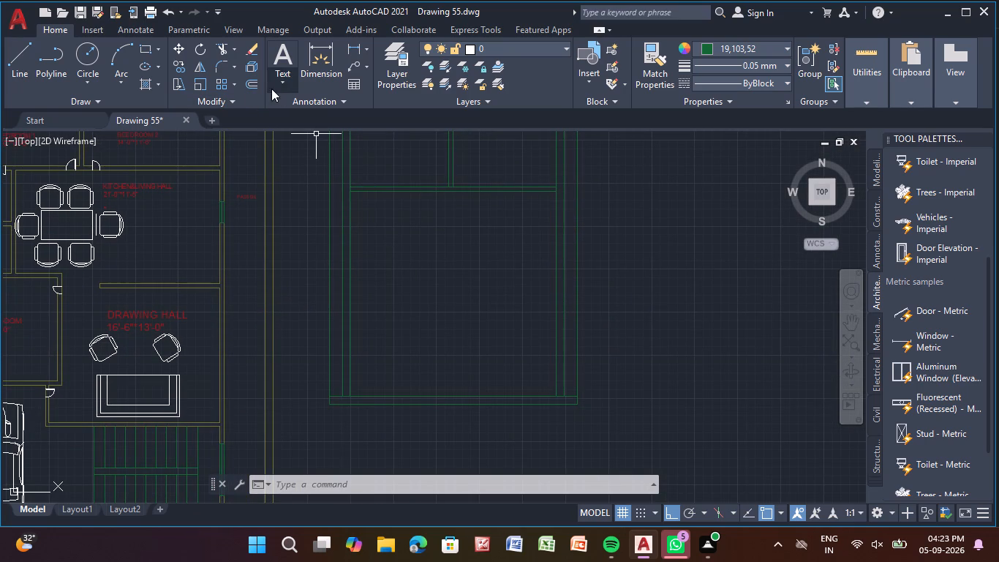
click(254, 83)
key(Return)
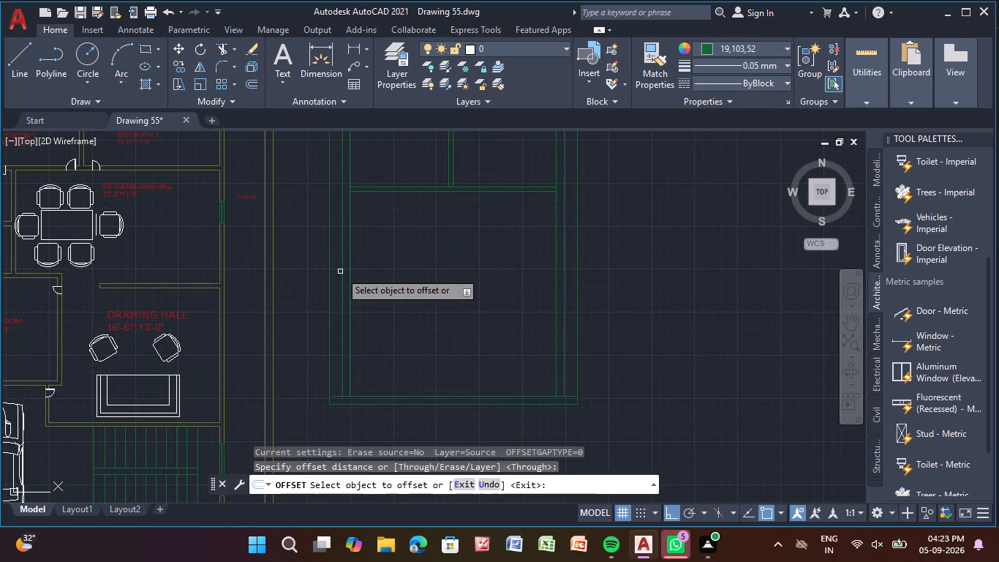
click(557, 312)
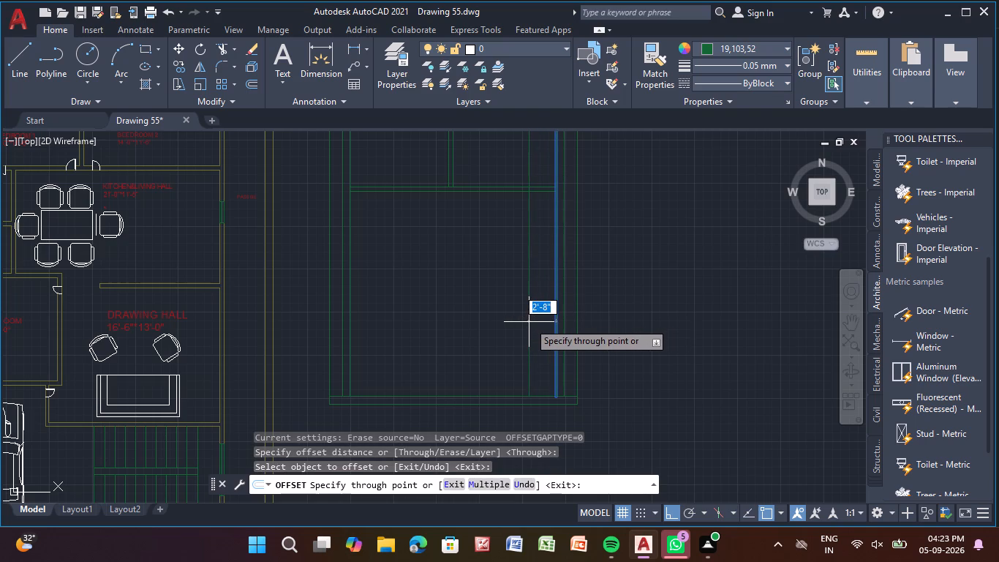
key(4)
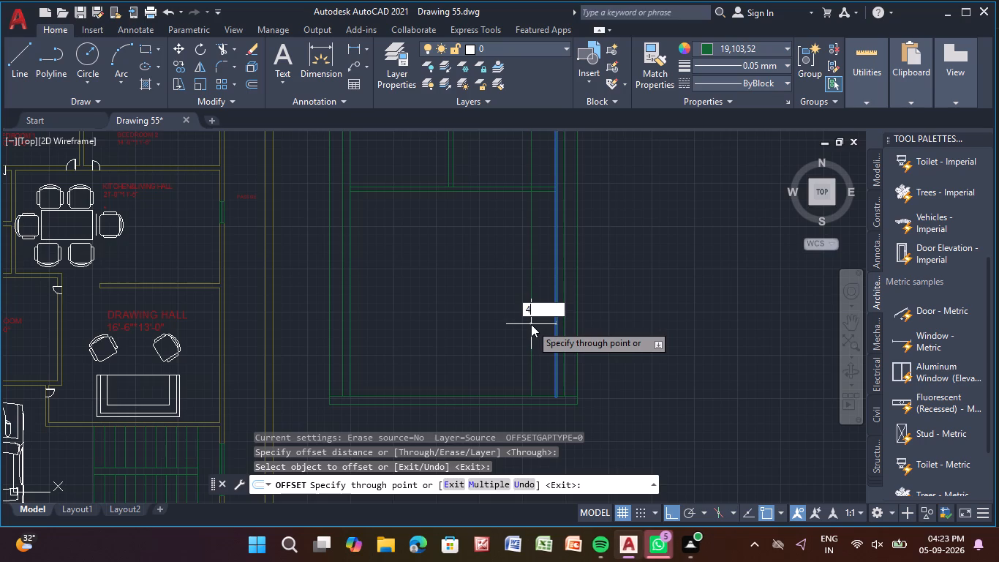
text('-6)
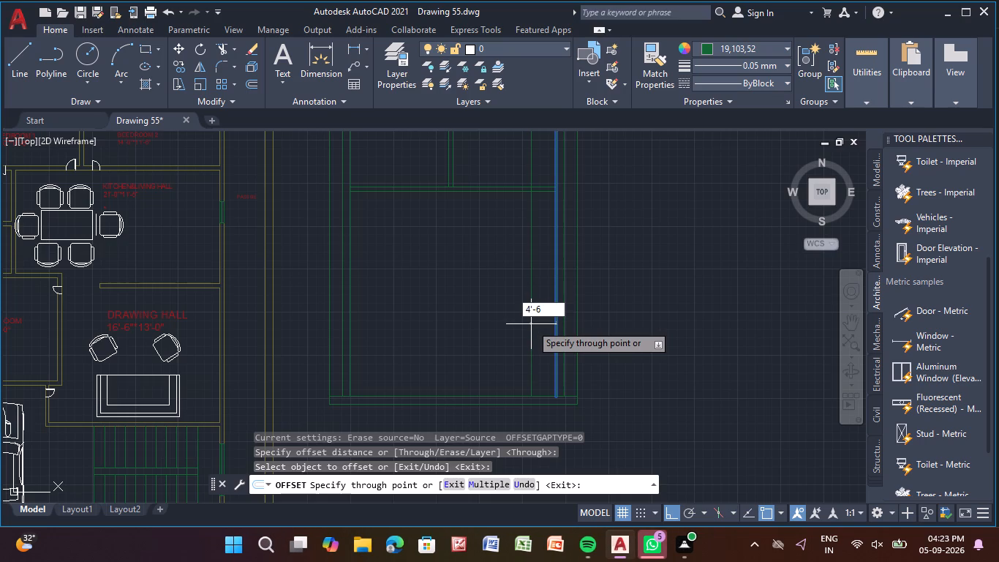
key(shift+quotedbl)
key(Return)
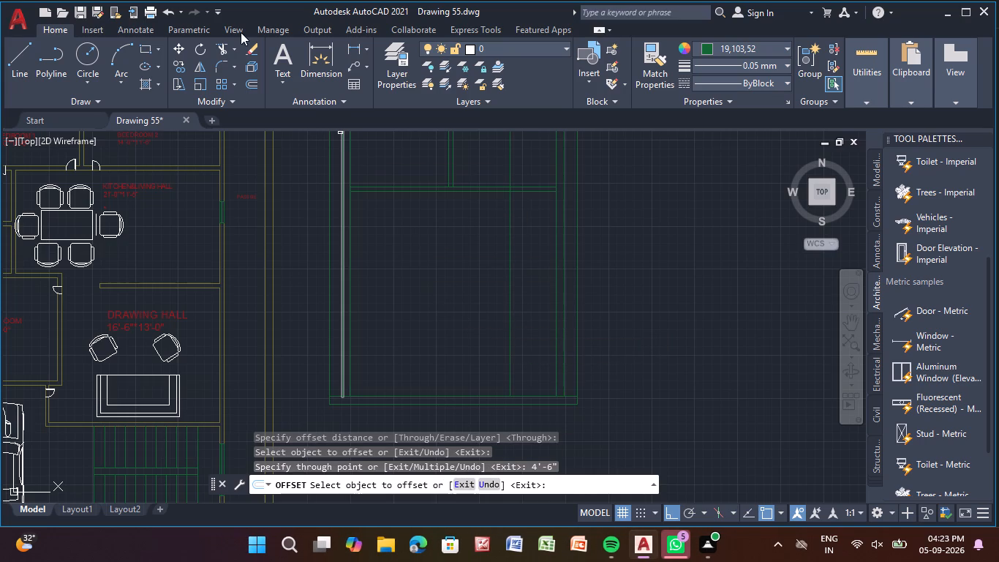
Trim the new vertical line's portion north of the 5" horizontal wall.
click(222, 47)
middle_drag(407, 148, 388, 203)
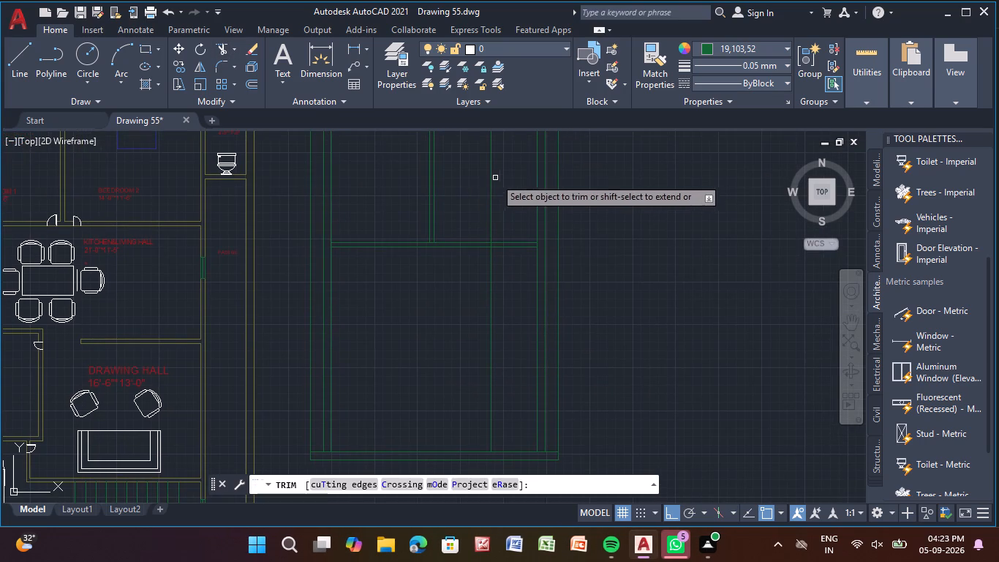
drag(503, 167, 480, 201)
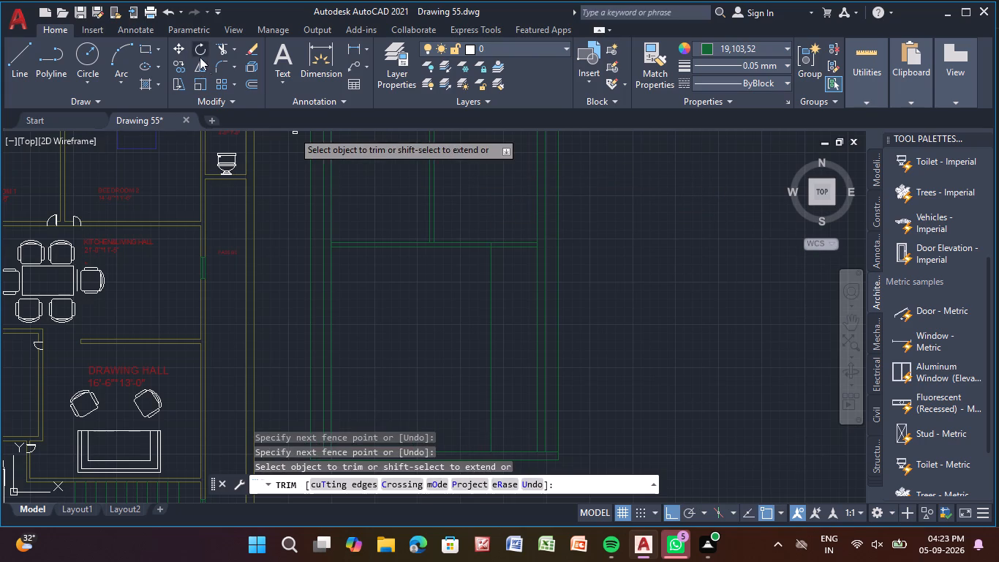
Offset the trimmed vertical line 5" west to form a second wall line south of the horizontal wall.
click(253, 83)
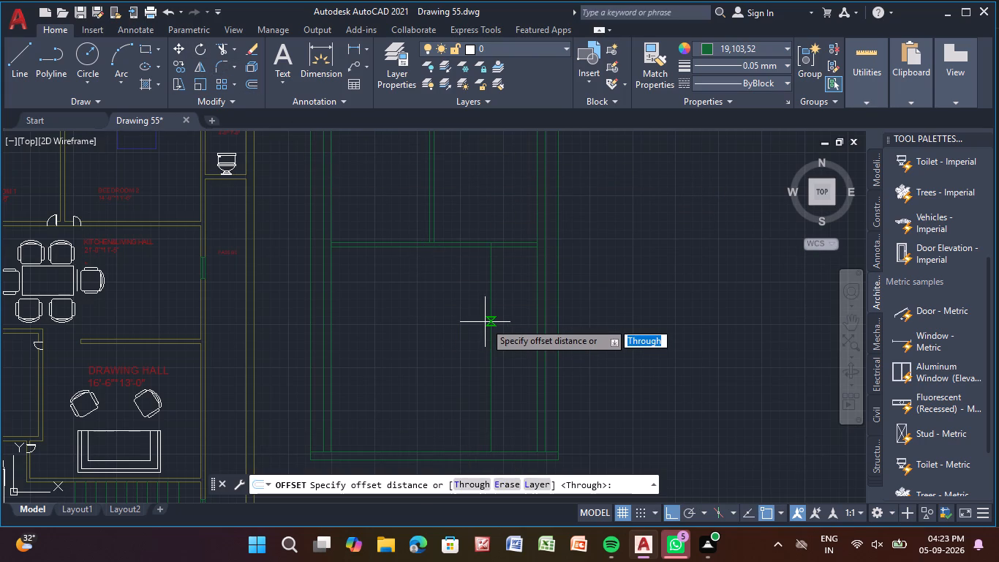
right_click(484, 322)
click(483, 323)
click(479, 329)
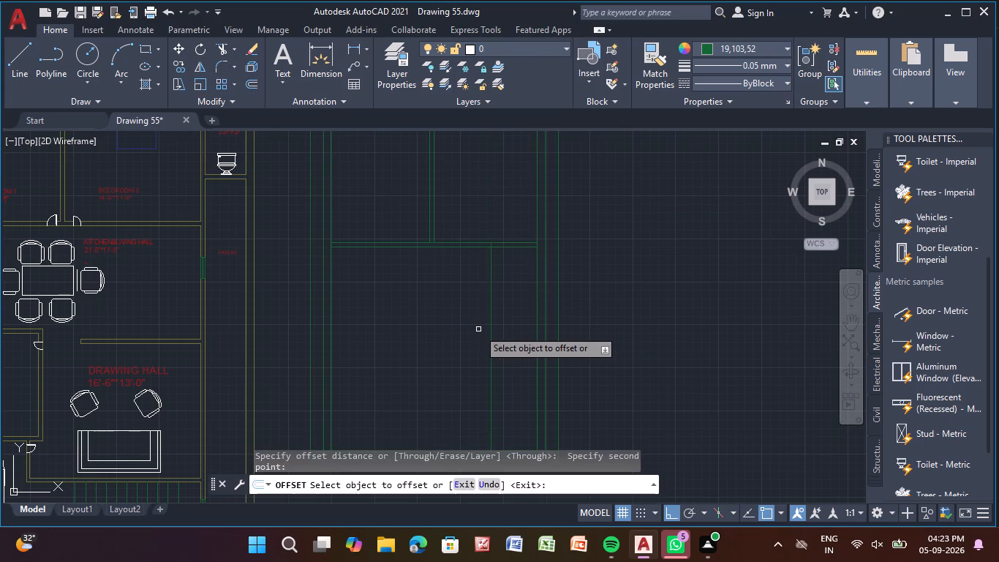
click(490, 322)
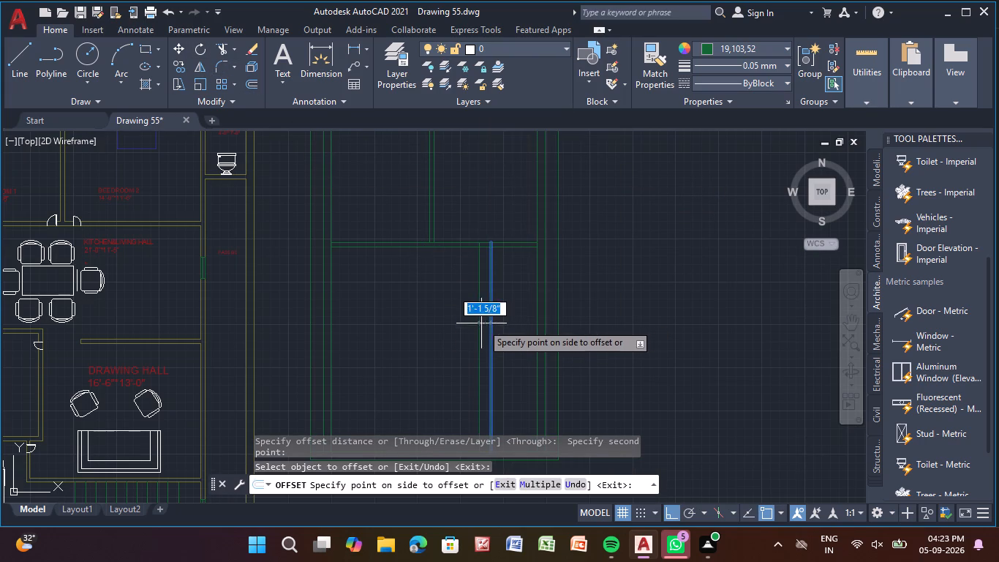
key(5)
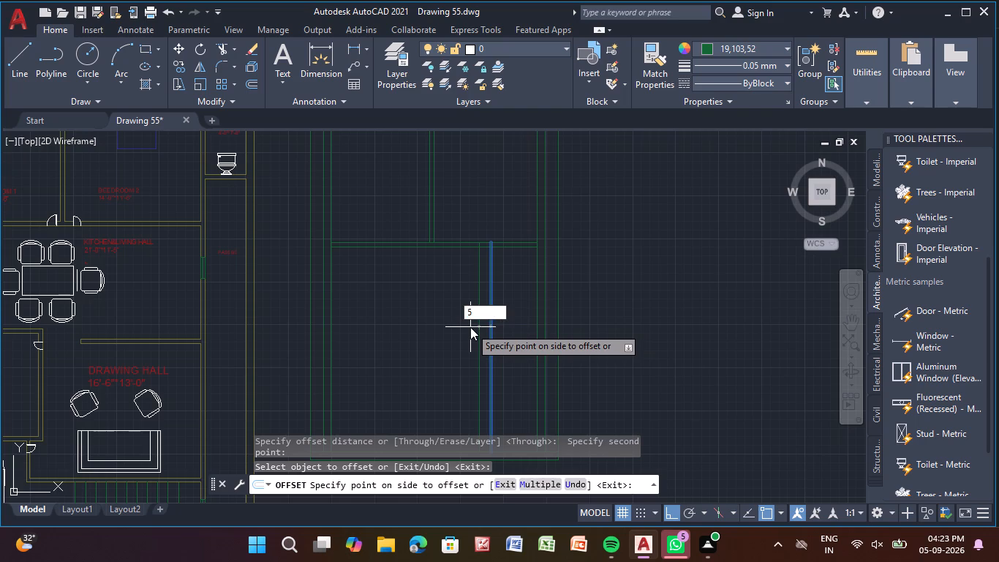
key(shift+quotedbl)
key(Return)
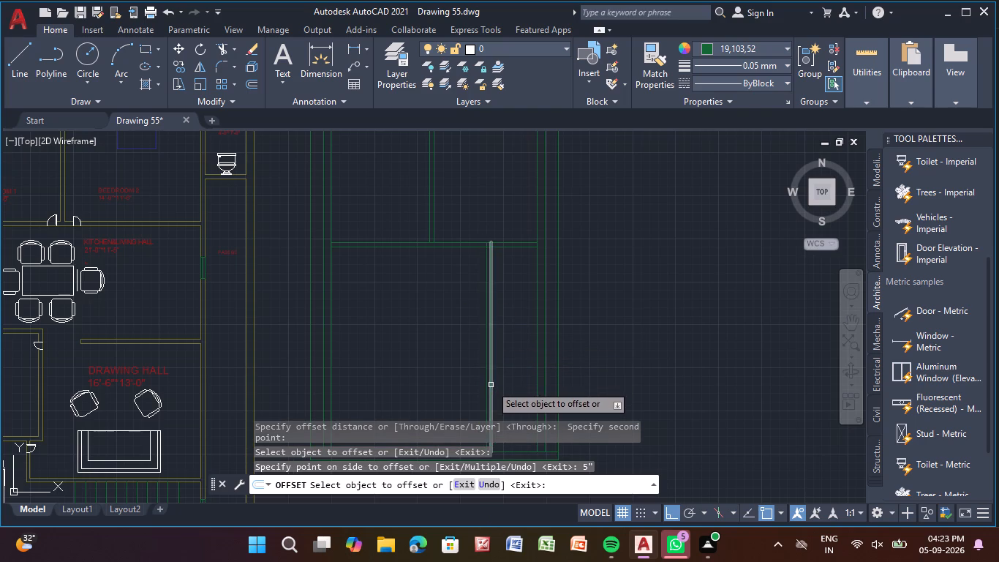
Offset the eastern wall's inner line 10'-0" west to place another vertical line.
middle_drag(511, 389, 507, 304)
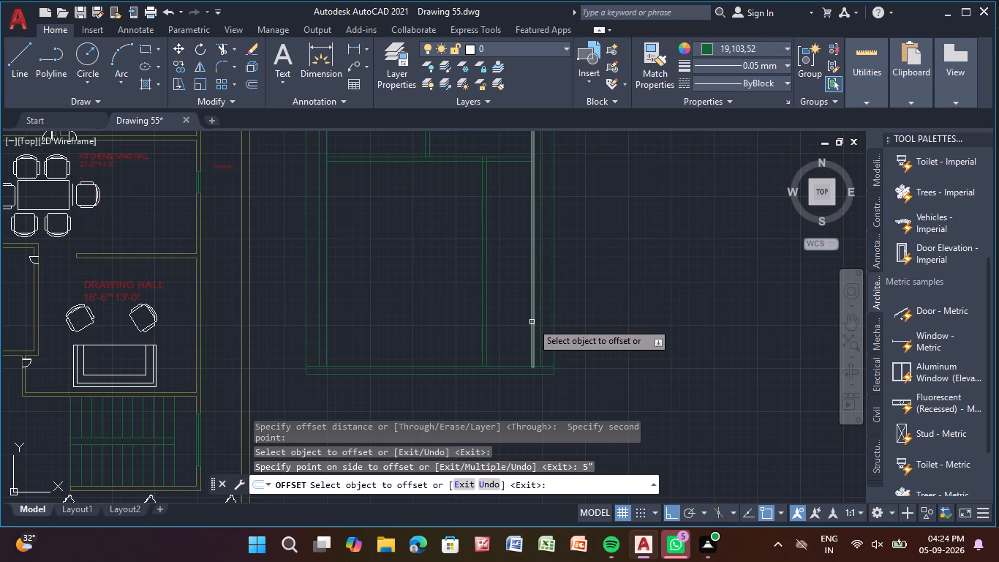
click(532, 321)
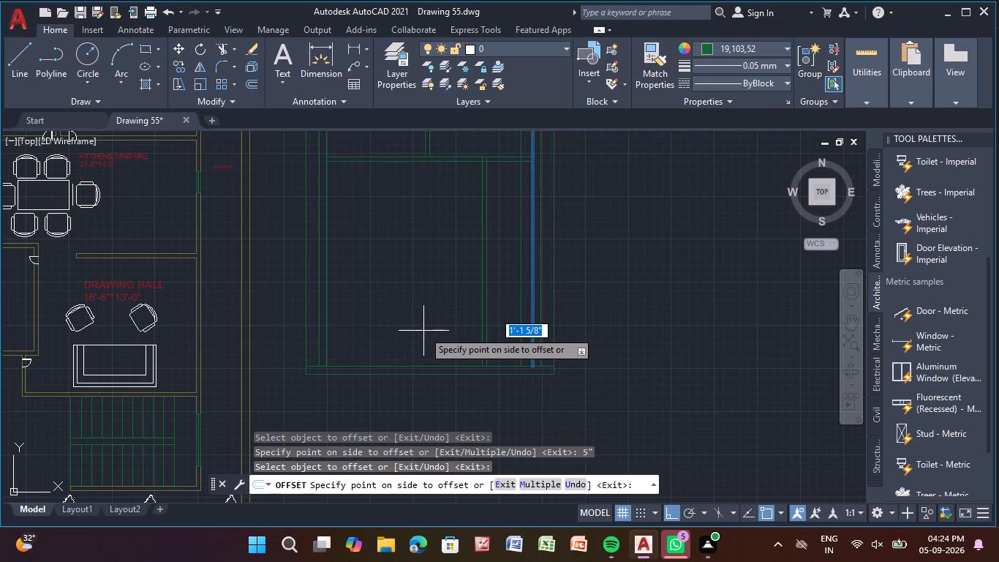
key(1)
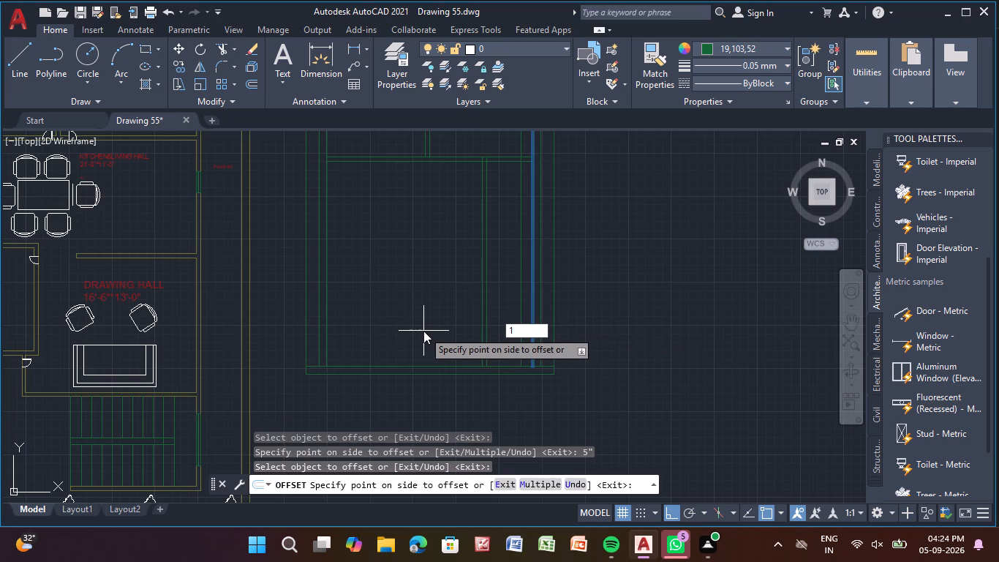
text(0'-0")
key(Return)
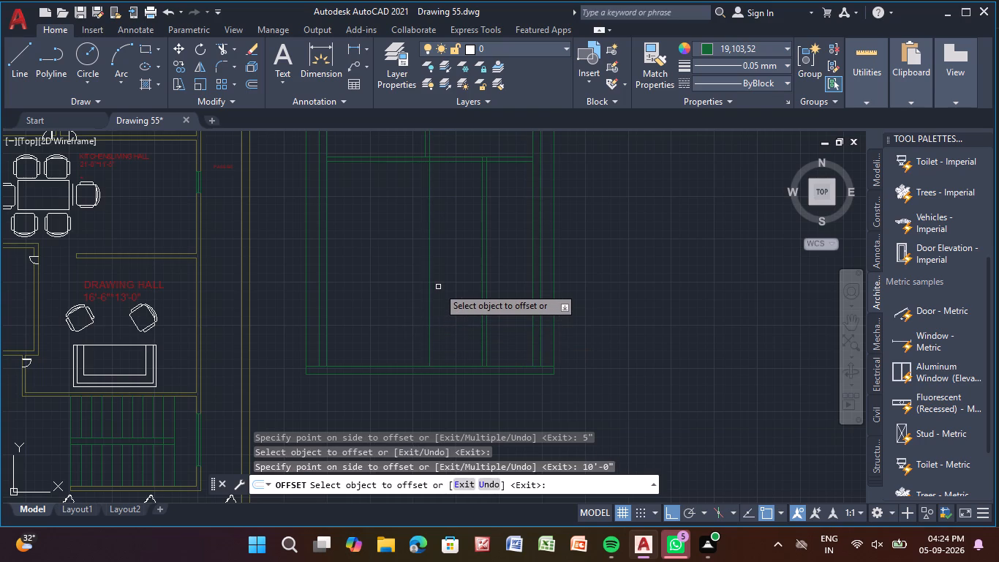
Offset the 5" horizontal wall's southern line 8'-6" south.
click(466, 160)
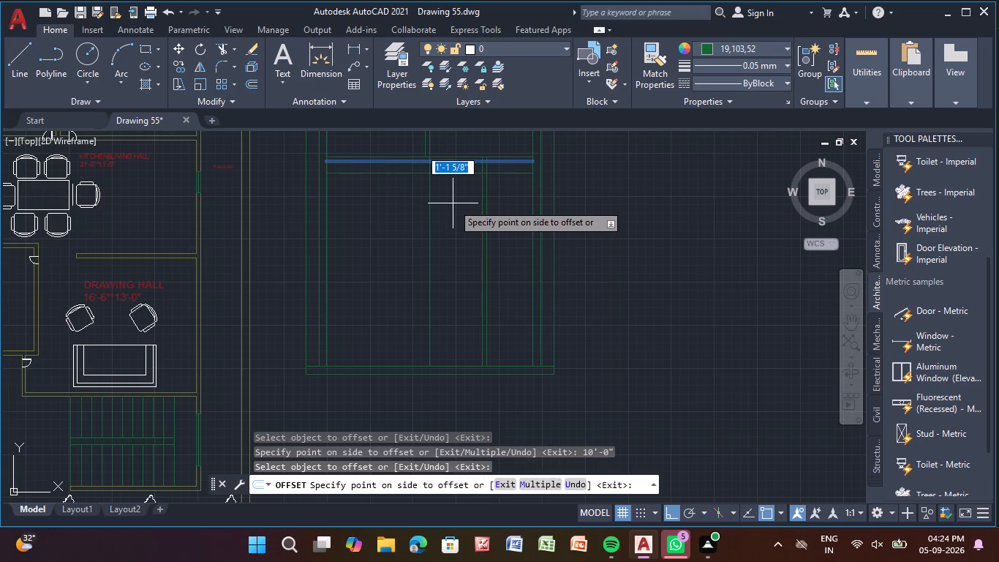
text(8'-)
key(6)
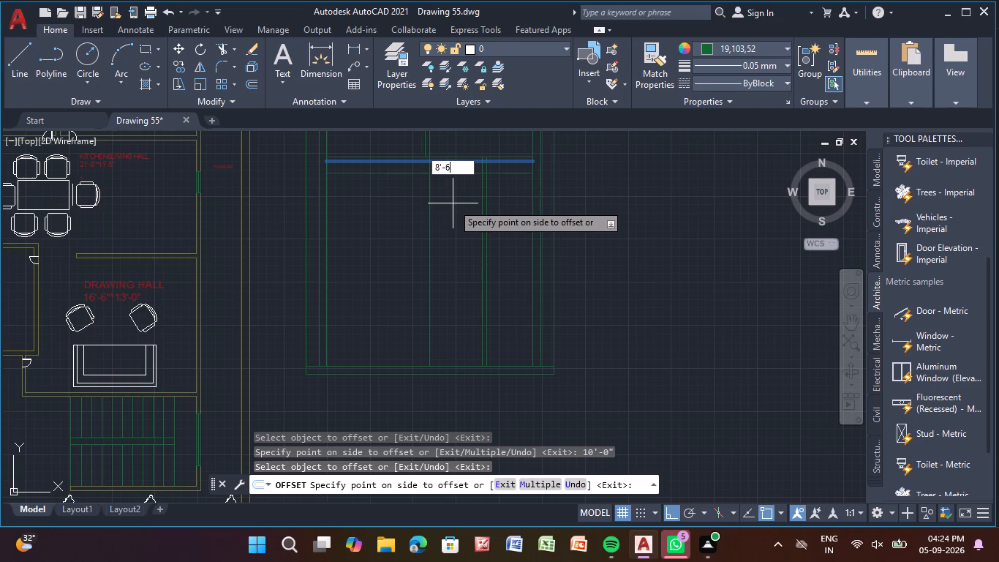
key(shift+quotedbl)
key(Return)
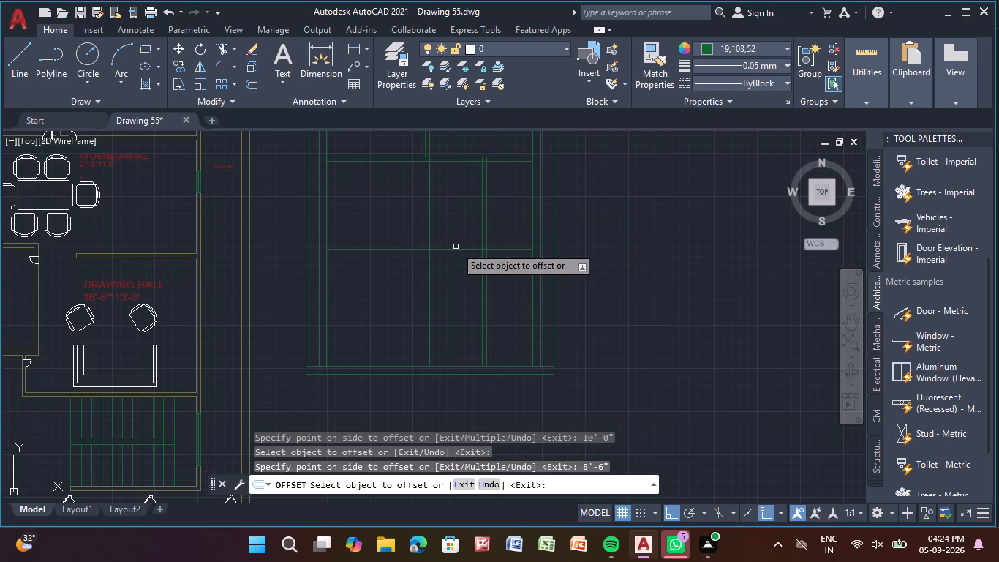
Offset the 5" horizontal wall's southern line 10'-0" south to add another horizontal line.
click(459, 161)
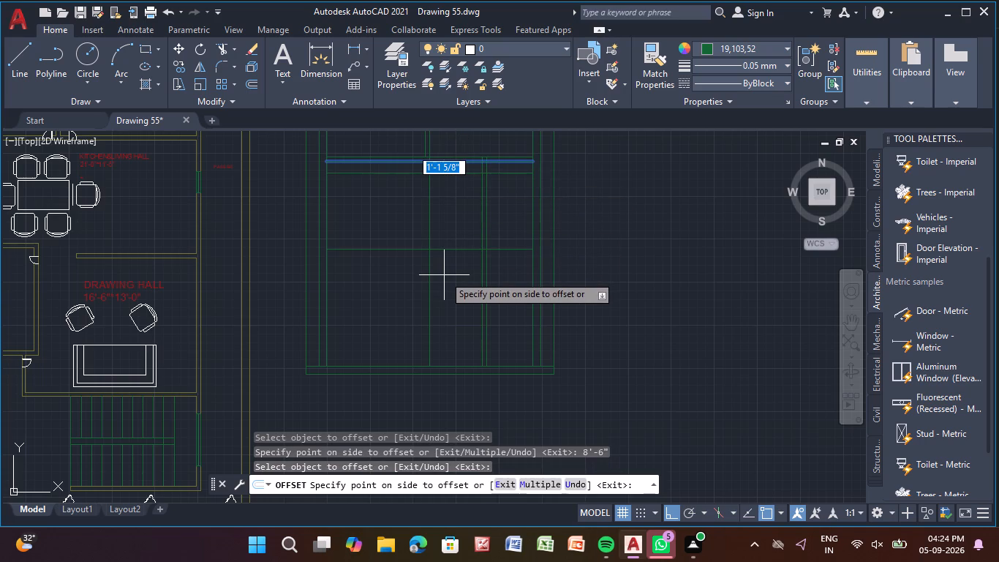
key(1)
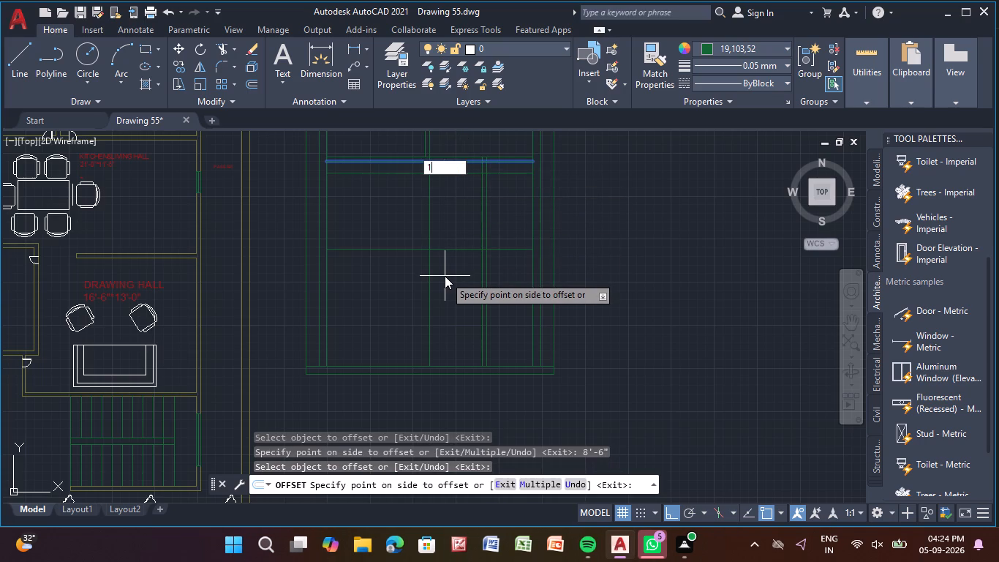
text(0'-0")
key(Return)
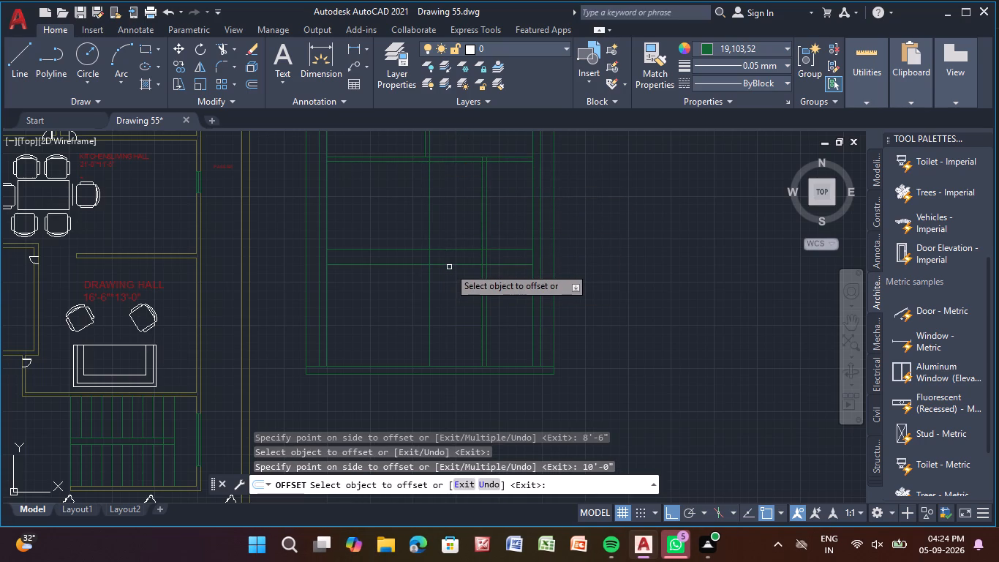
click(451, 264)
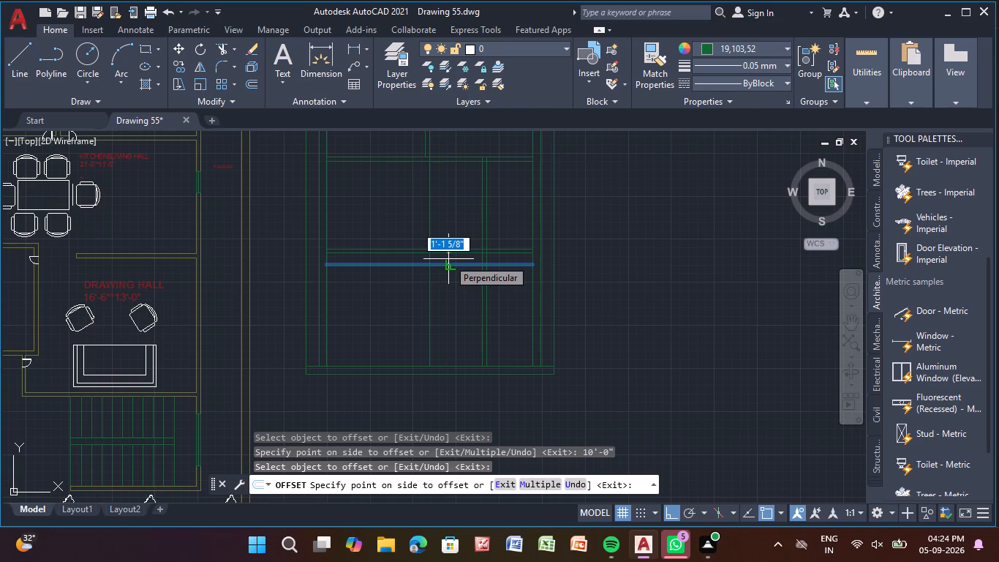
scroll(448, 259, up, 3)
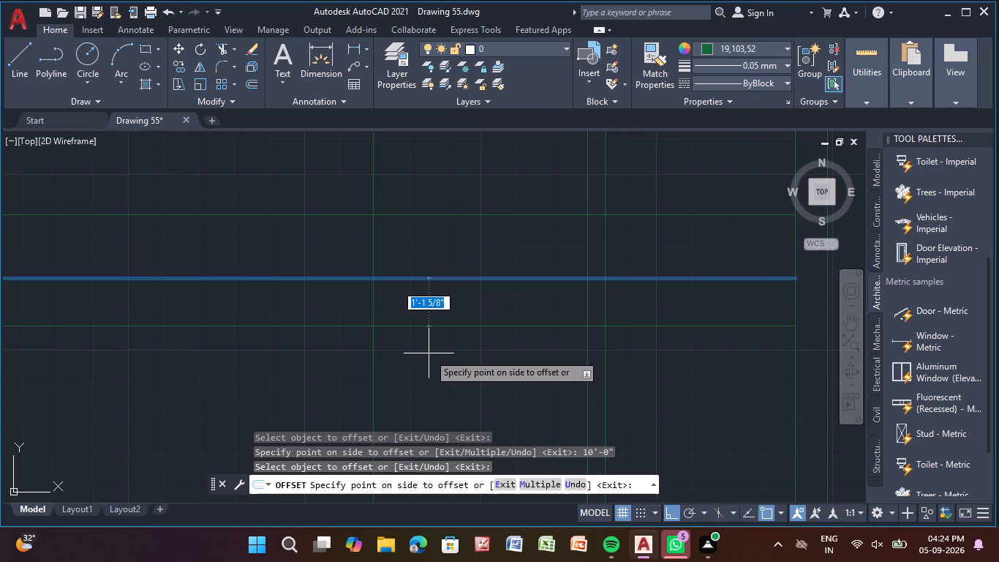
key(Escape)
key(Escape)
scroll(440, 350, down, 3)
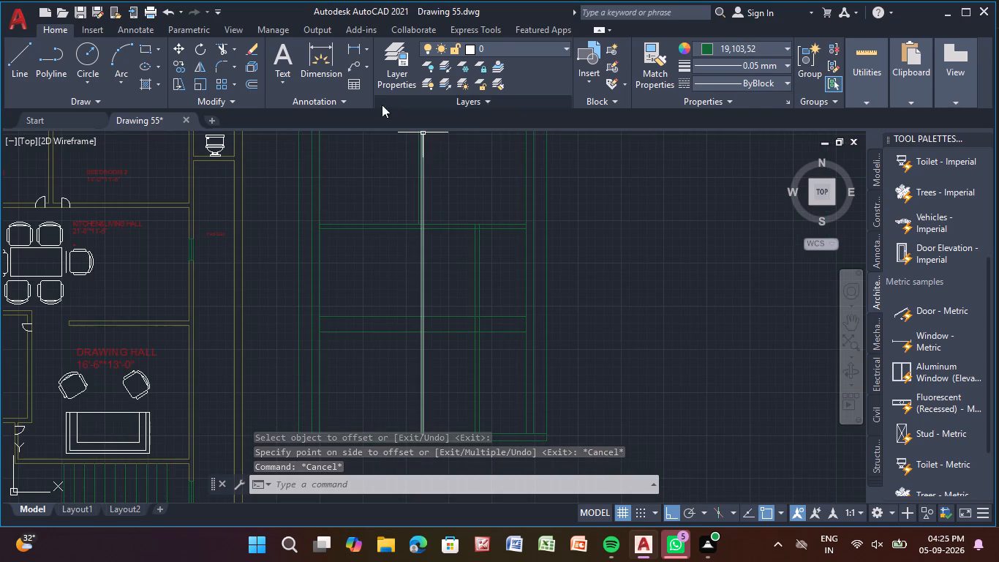
Trim the newest vertical line between the 5" horizontal wall and the upper of the two new horizontal lines.
click(216, 43)
drag(438, 250, 438, 249)
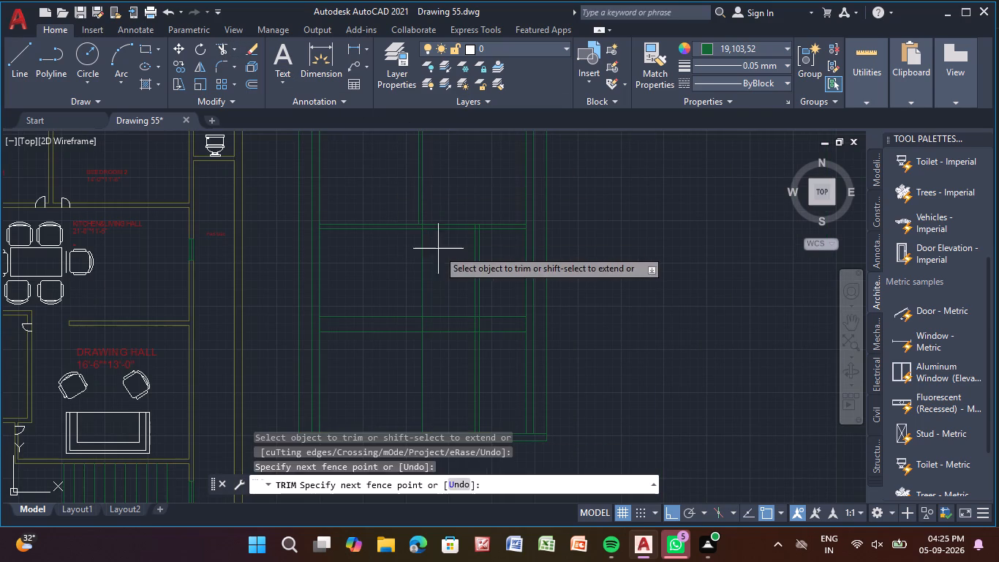
drag(438, 249, 396, 269)
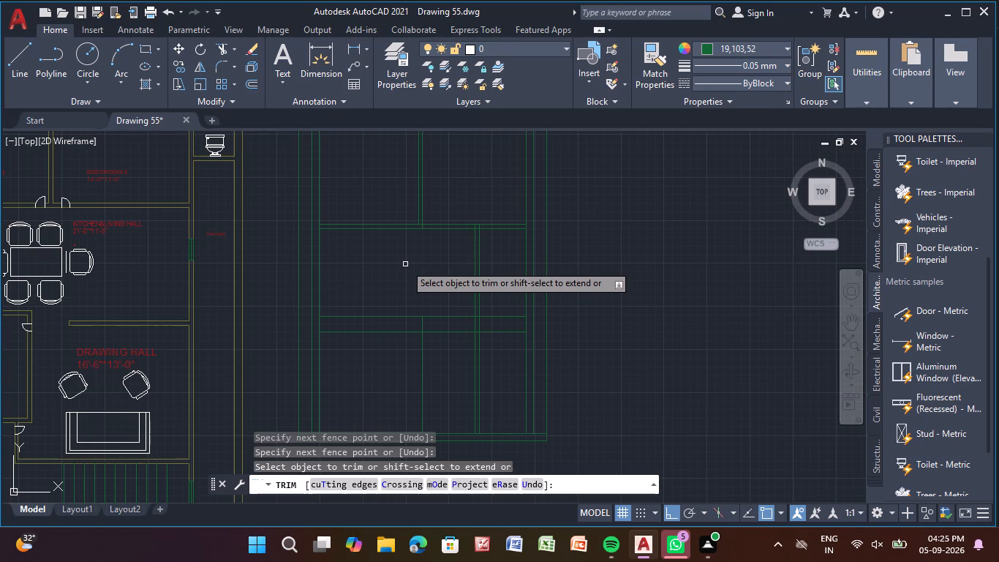
Trim both new horizontal lines back to the new vertical line, removing their portions west of it.
scroll(405, 264, down, 1)
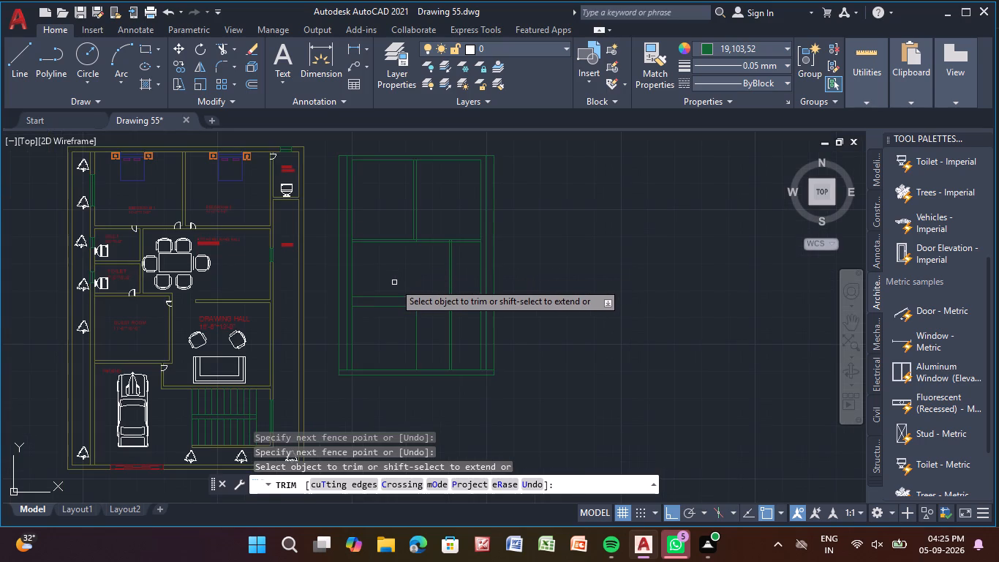
drag(394, 282, 385, 324)
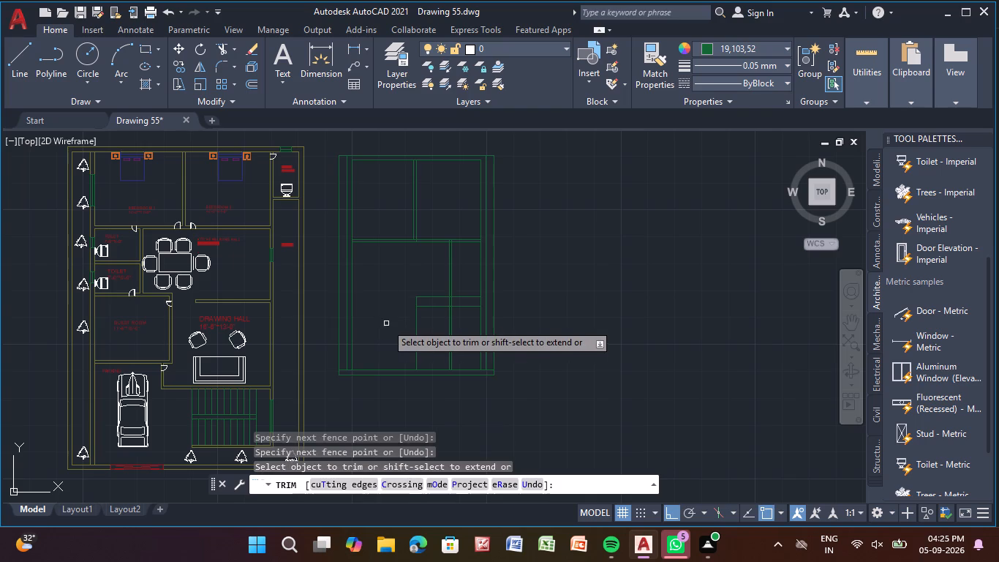
Trim the vertical stub between the two horizontal lines and the upper line's portion west of the 5" vertical wall.
scroll(417, 302, up, 4)
drag(417, 301, 380, 291)
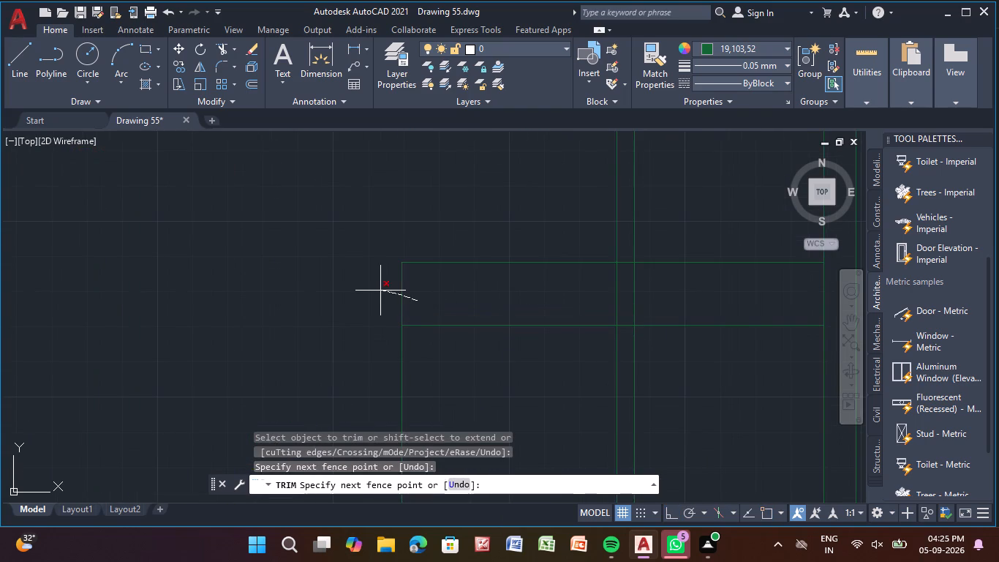
drag(380, 291, 380, 291)
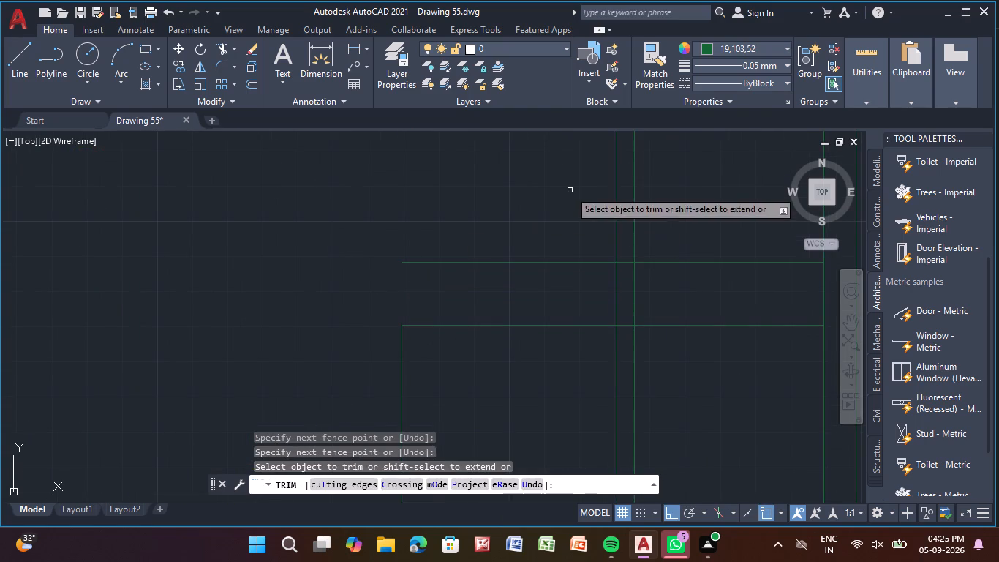
drag(568, 193, 540, 286)
scroll(532, 239, down, 2)
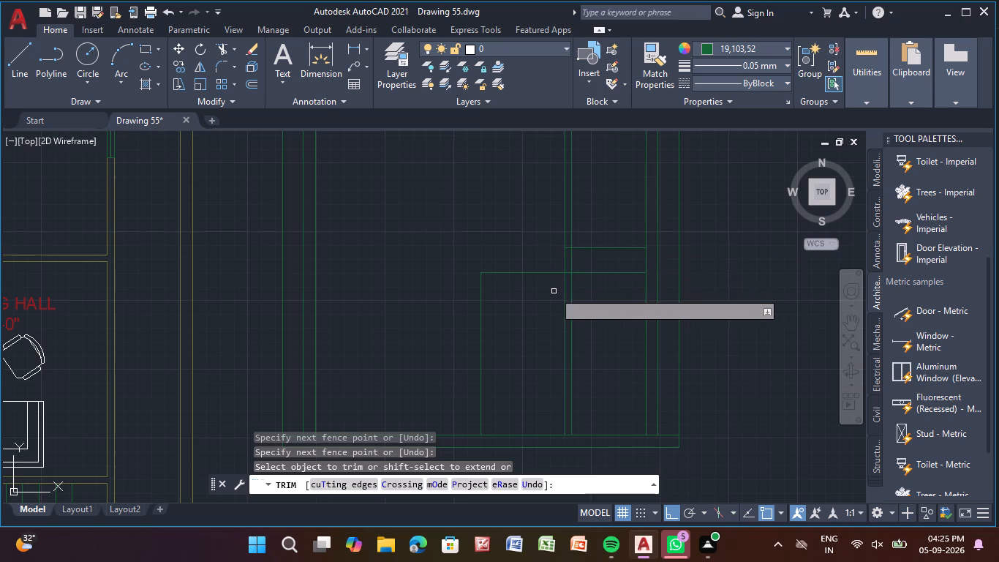
scroll(550, 301, down, 1)
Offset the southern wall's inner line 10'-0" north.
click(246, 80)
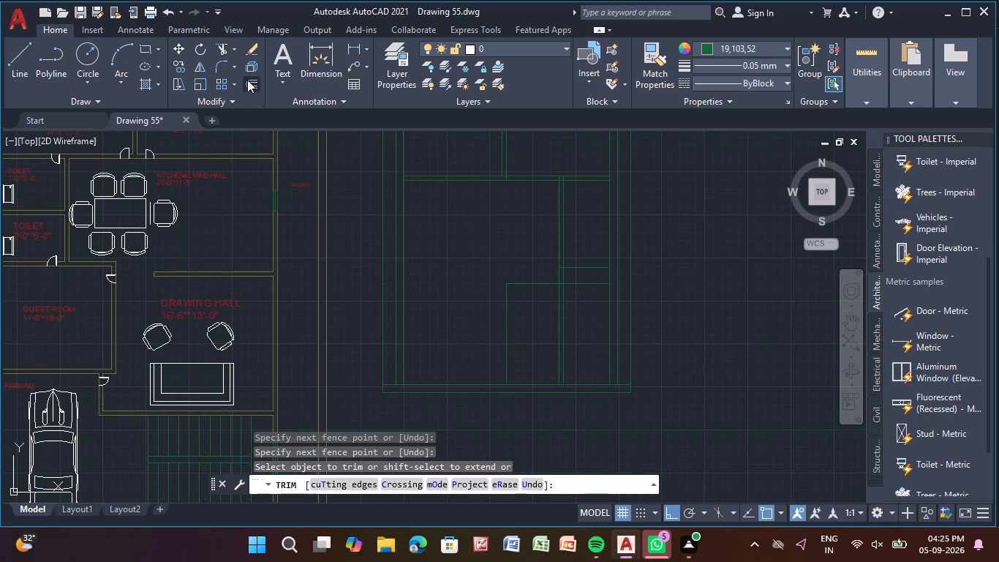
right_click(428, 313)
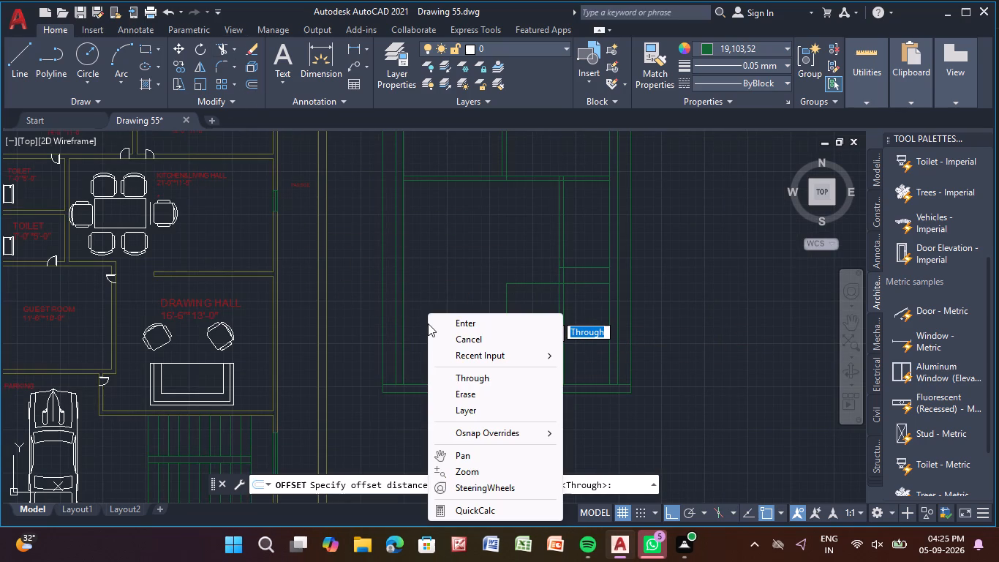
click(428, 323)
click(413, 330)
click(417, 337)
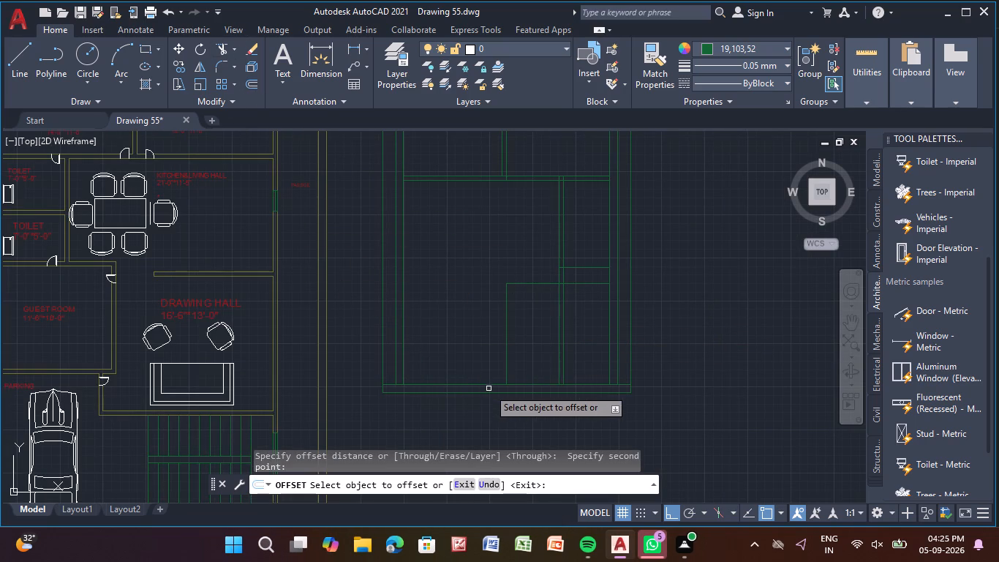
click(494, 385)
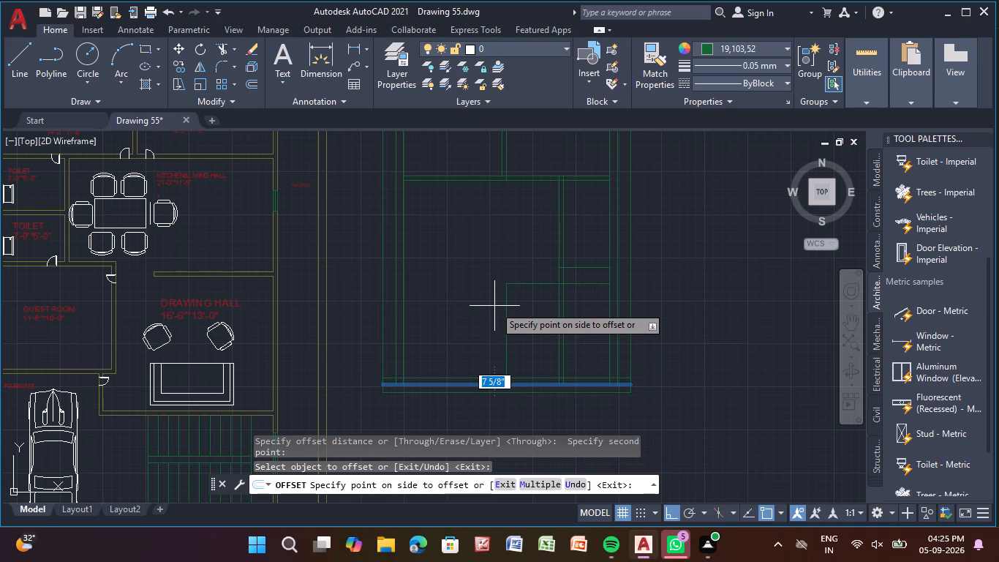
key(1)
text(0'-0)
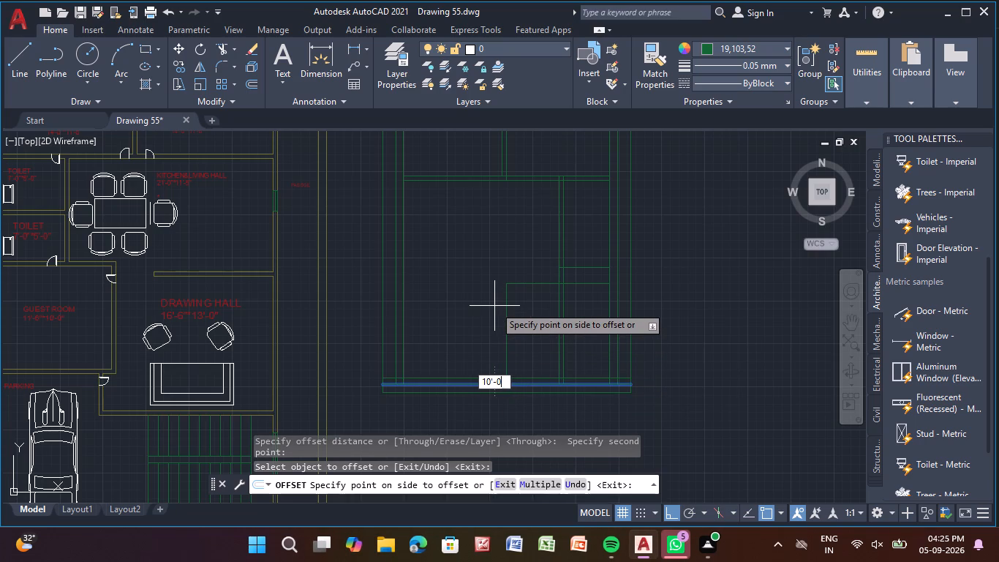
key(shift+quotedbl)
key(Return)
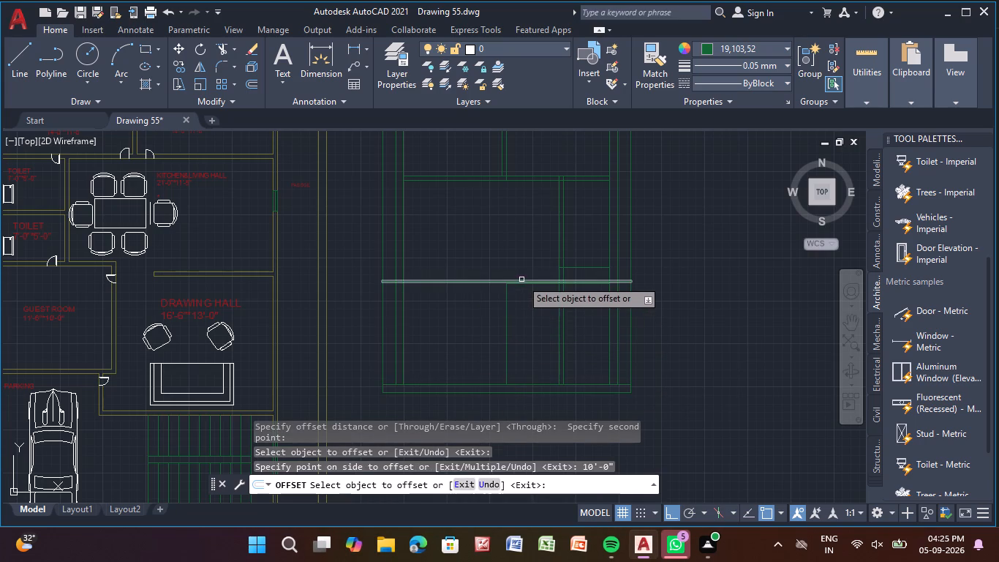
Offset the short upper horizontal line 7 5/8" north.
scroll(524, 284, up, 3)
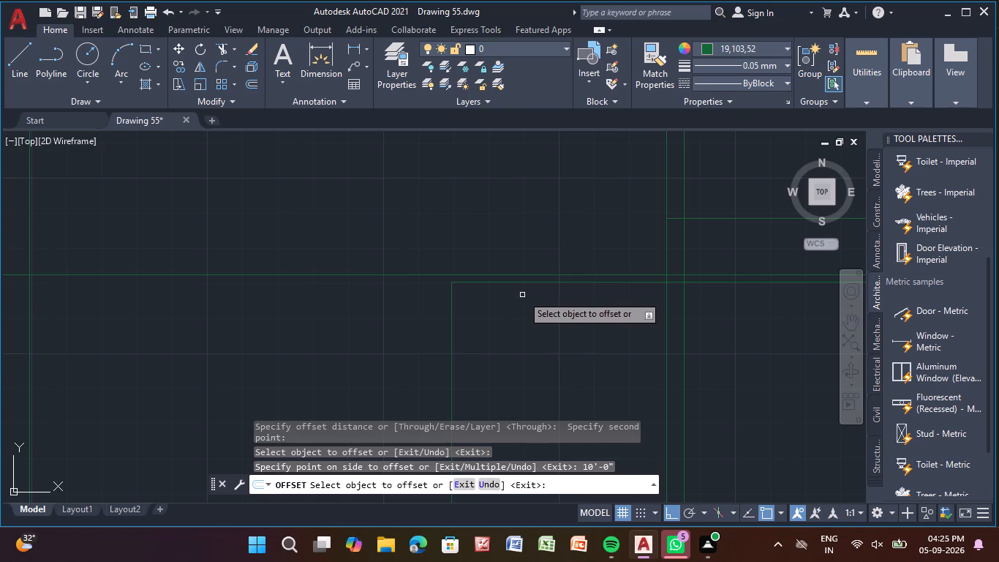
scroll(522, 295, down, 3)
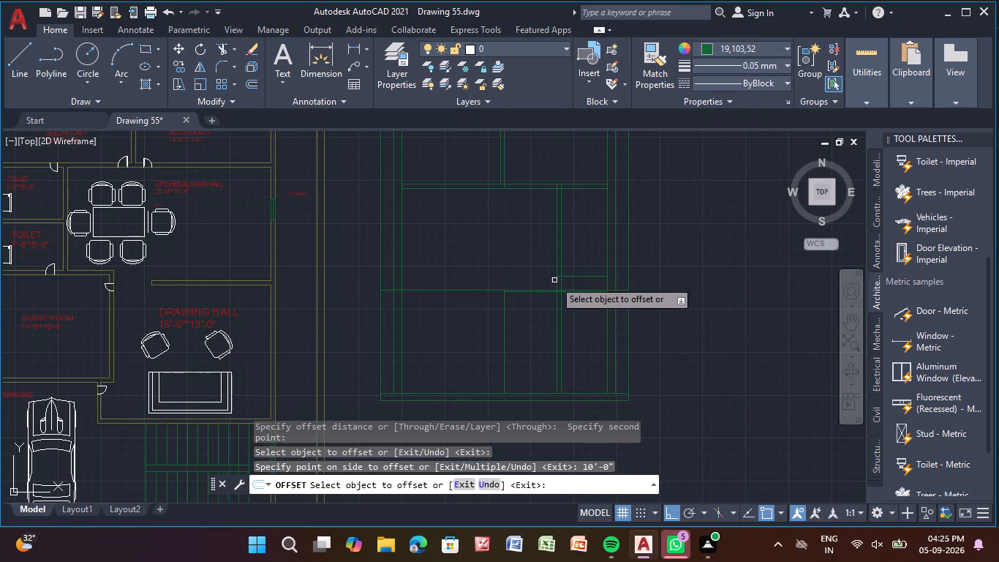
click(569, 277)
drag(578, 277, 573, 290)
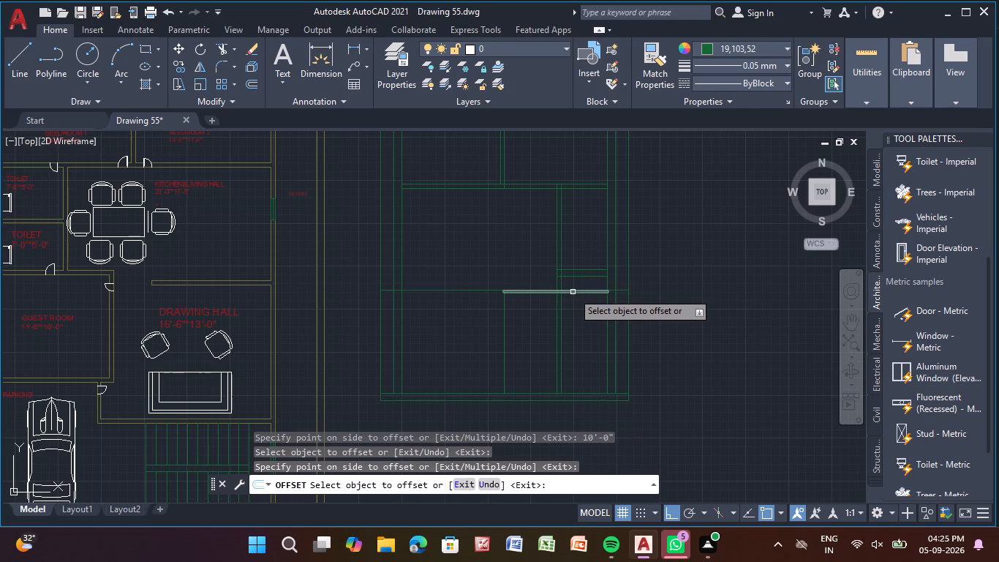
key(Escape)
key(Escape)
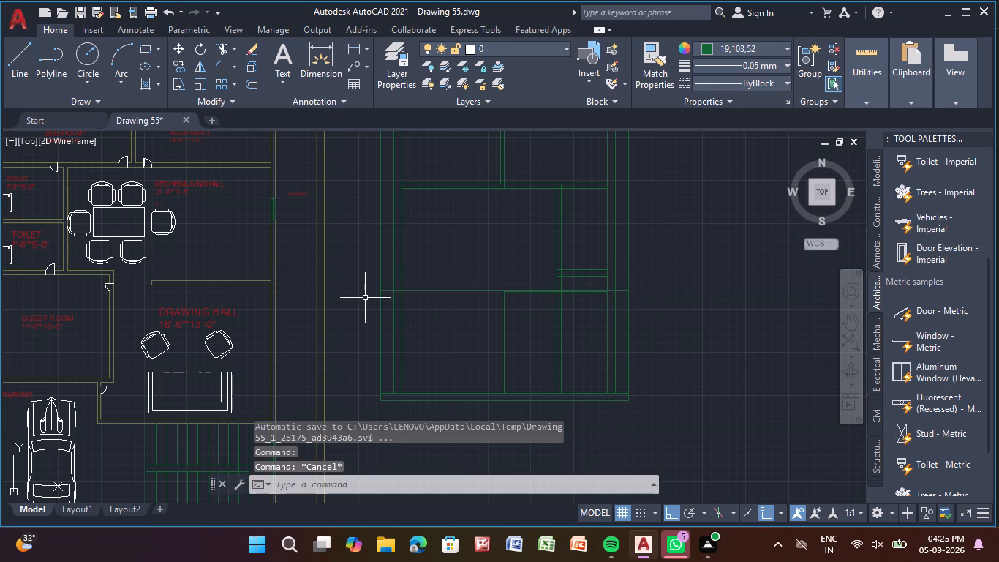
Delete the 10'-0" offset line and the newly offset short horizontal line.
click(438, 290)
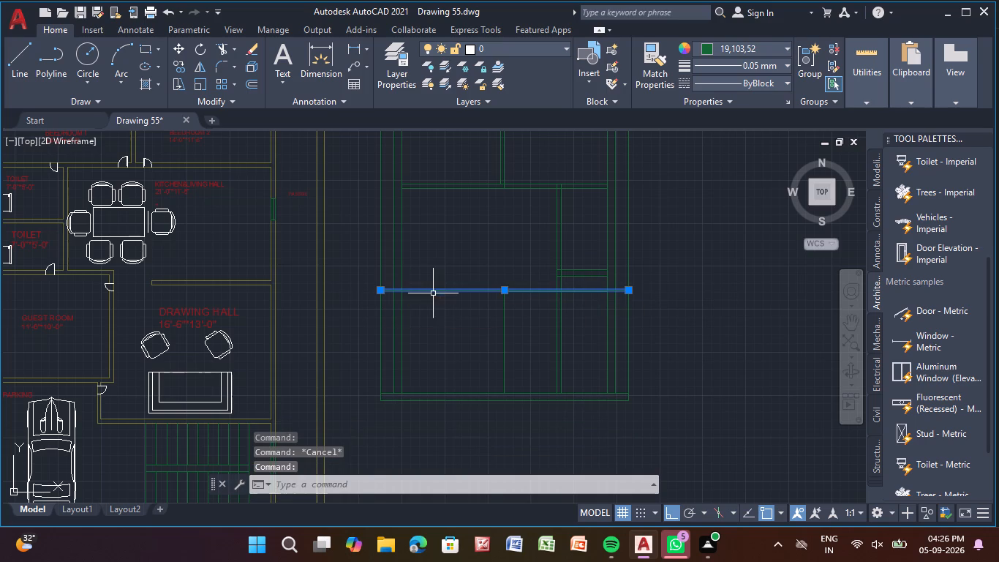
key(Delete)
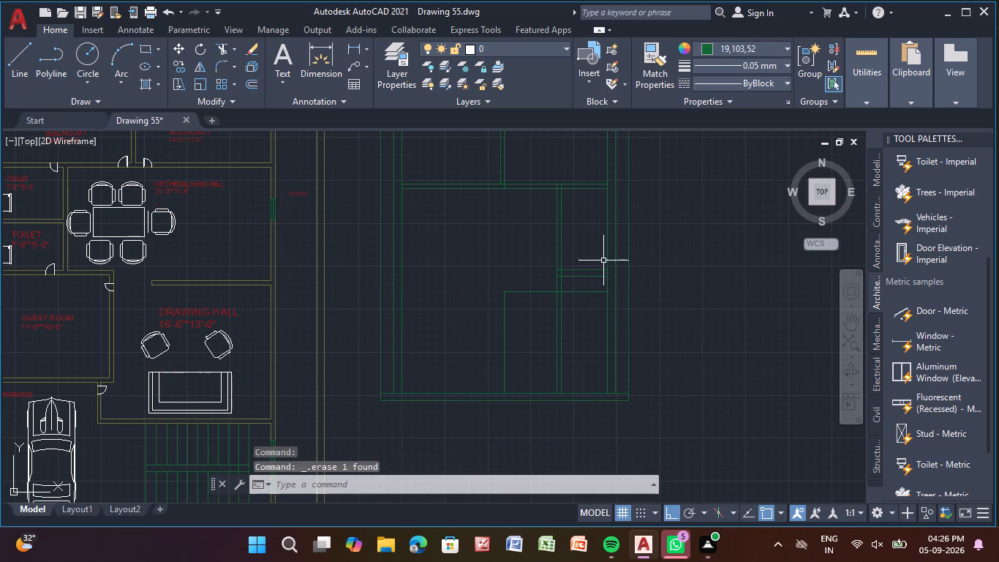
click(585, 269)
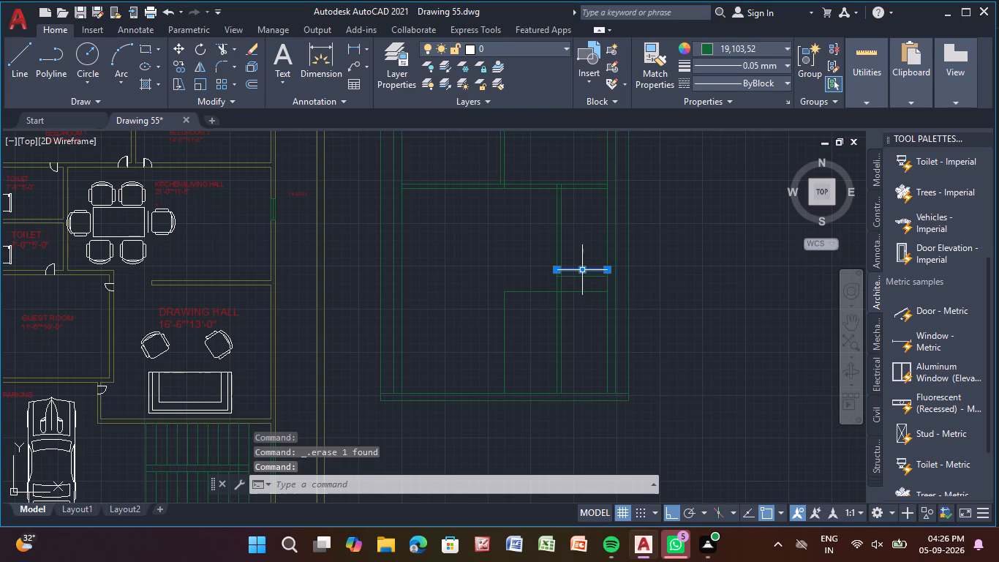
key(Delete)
Move the remaining short horizontal line 1'-6" south onto the lower horizontal line.
click(579, 275)
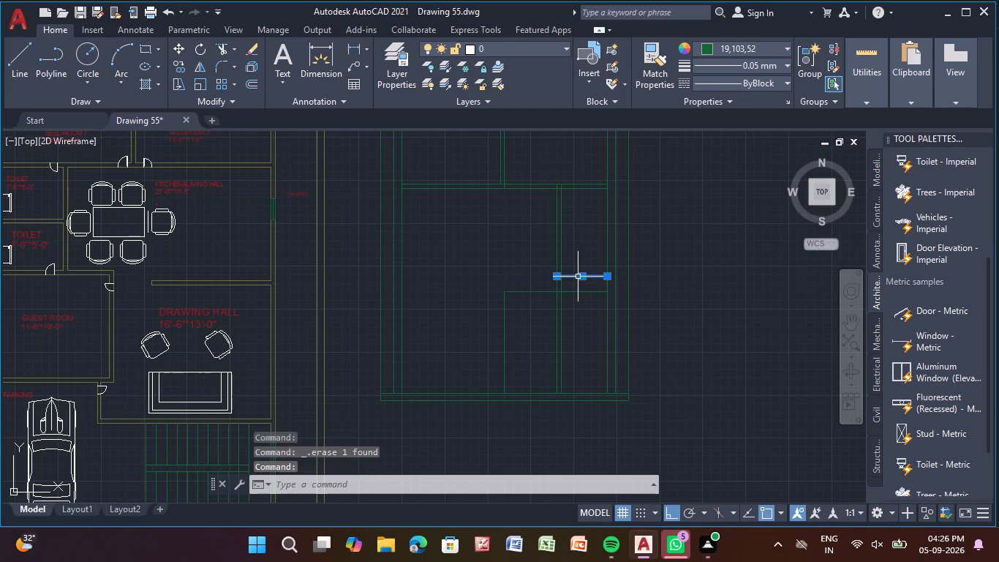
click(580, 276)
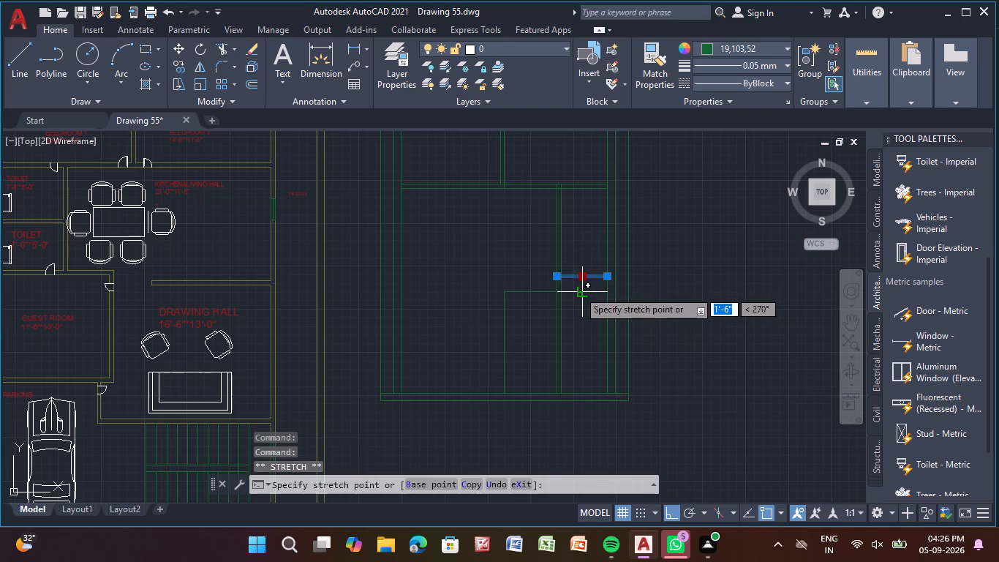
click(578, 291)
scroll(578, 291, up, 3)
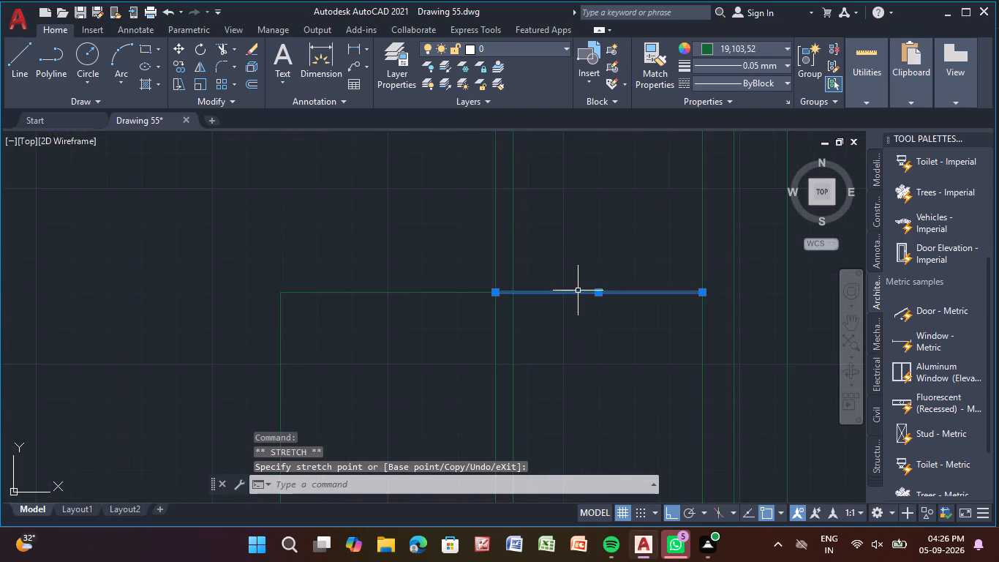
key(Escape)
key(Escape)
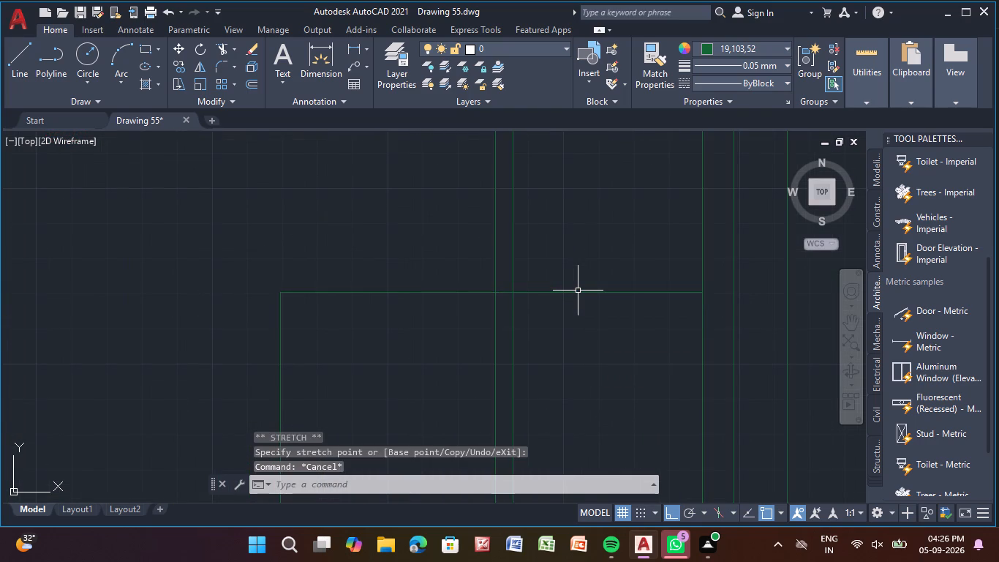
Offset the moved short horizontal line 5" north.
click(571, 293)
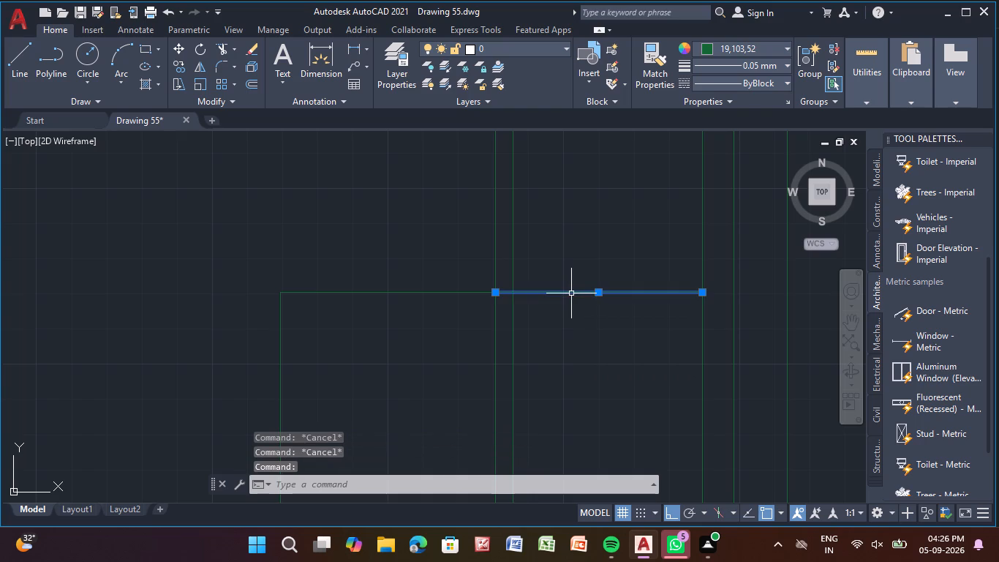
click(252, 78)
right_click(353, 183)
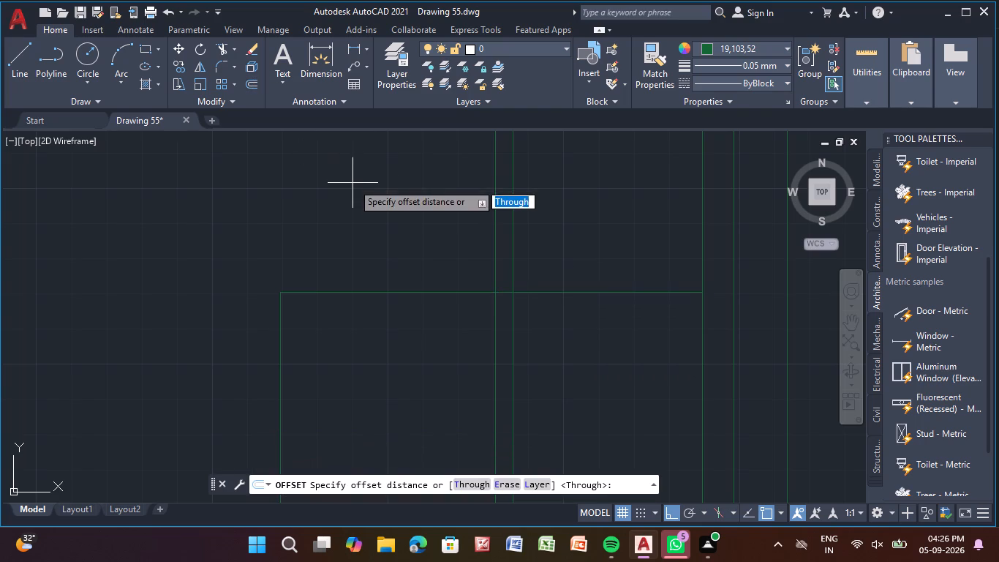
click(351, 187)
click(393, 241)
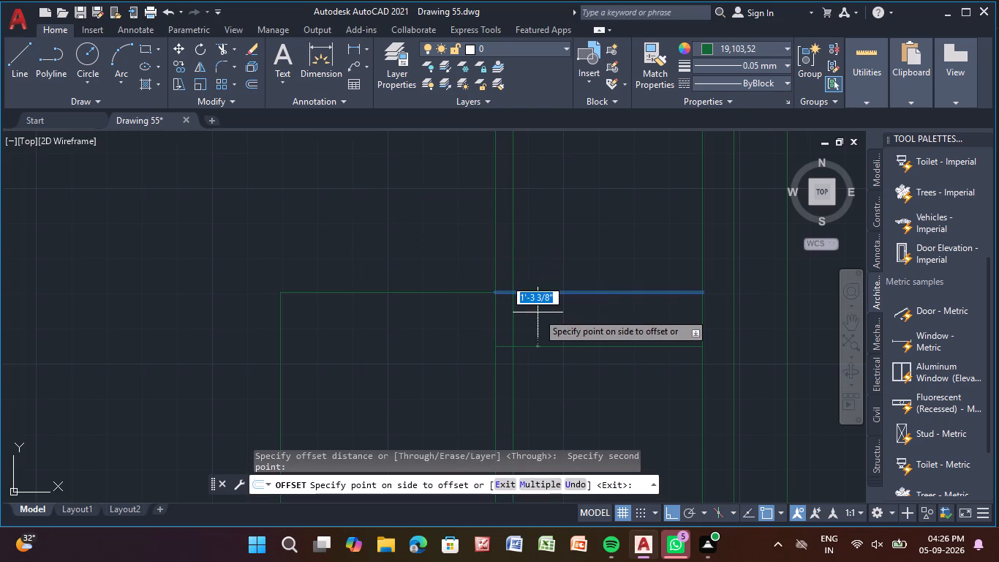
key(5)
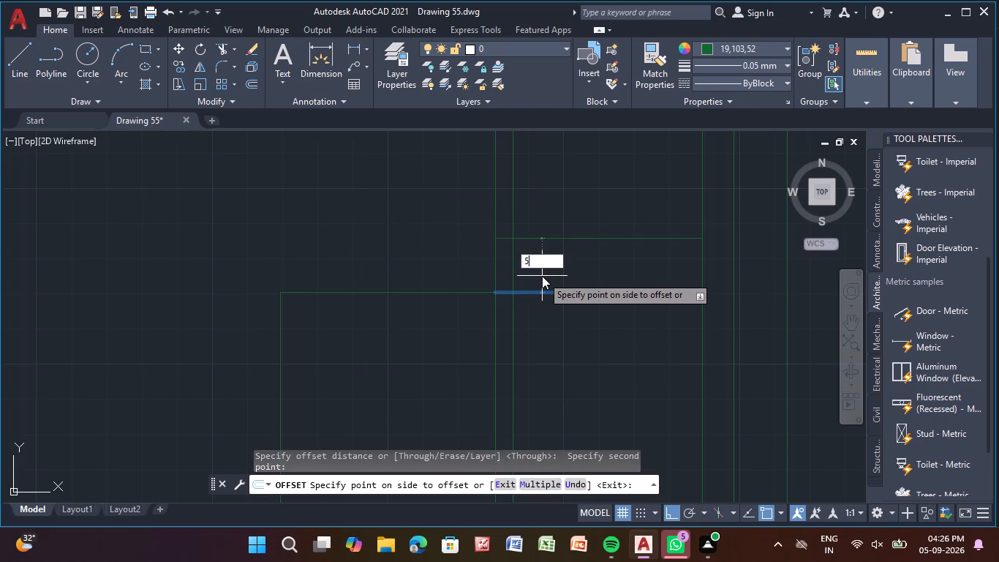
key(shift+quotedbl)
key(Return)
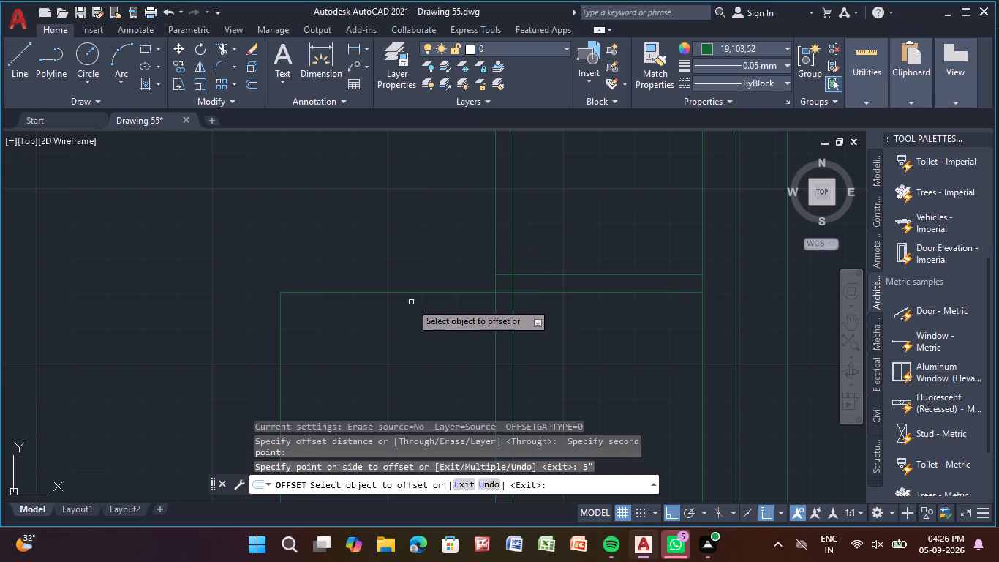
Offset the long lower horizontal line 5" north to form the room's northern wall.
click(418, 291)
click(418, 294)
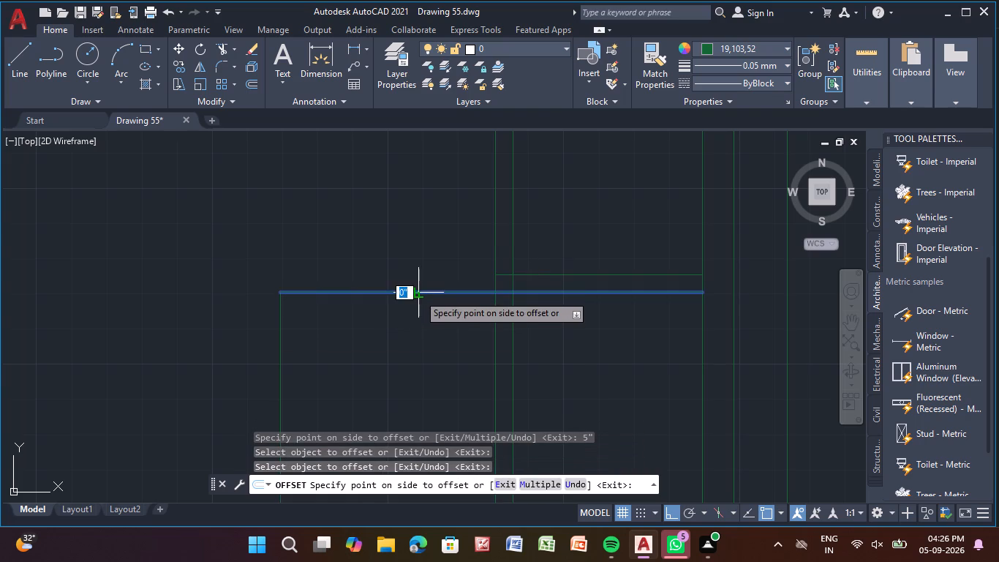
key(5)
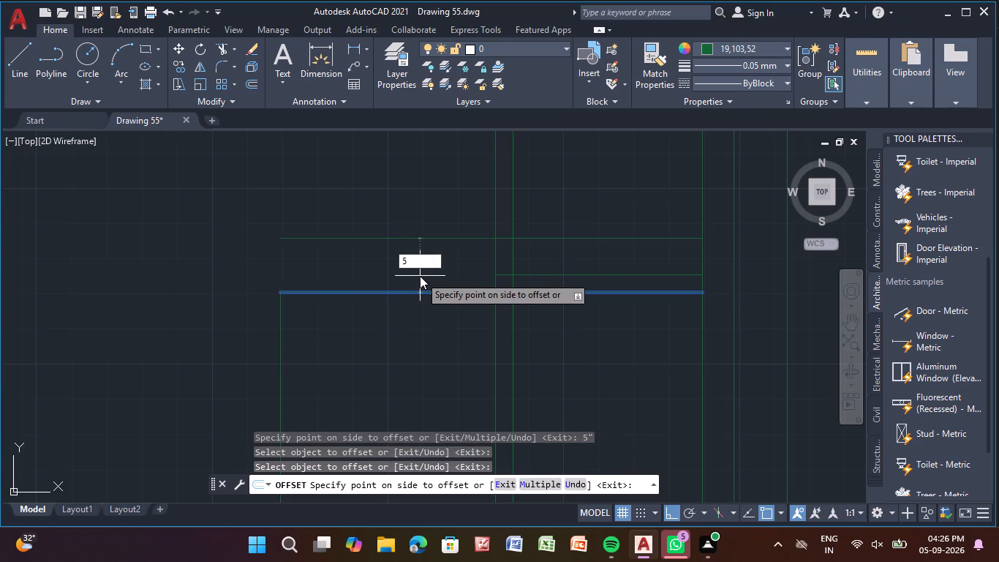
key(shift+quotedbl)
key(Return)
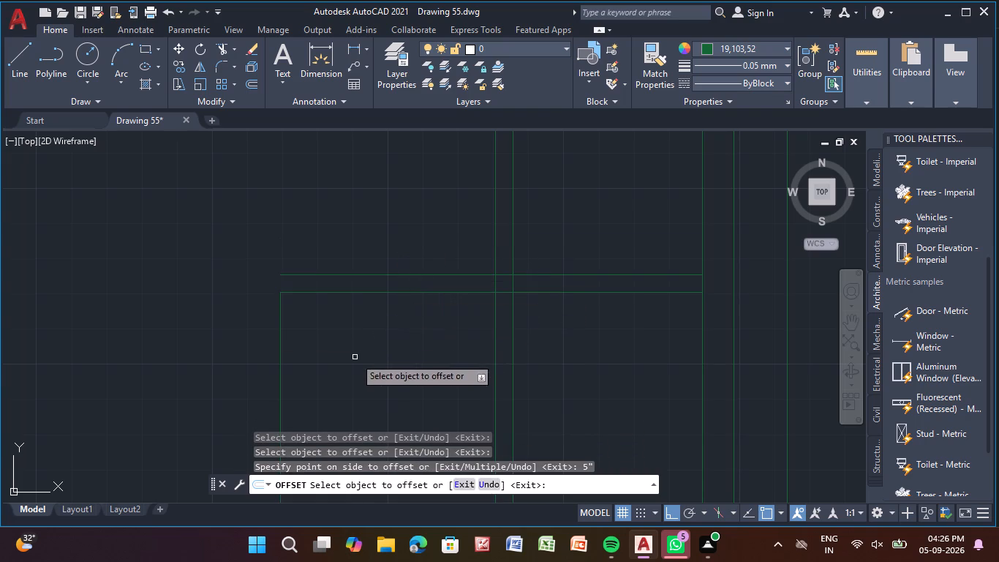
Offset the room's western vertical line 5" west to form its second wall line.
middle_drag(355, 357, 391, 244)
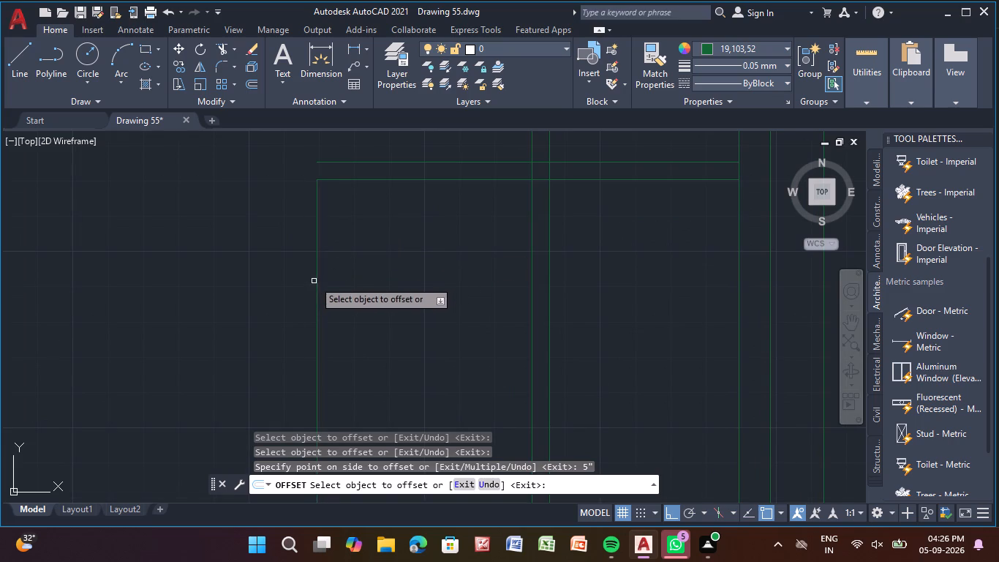
click(316, 278)
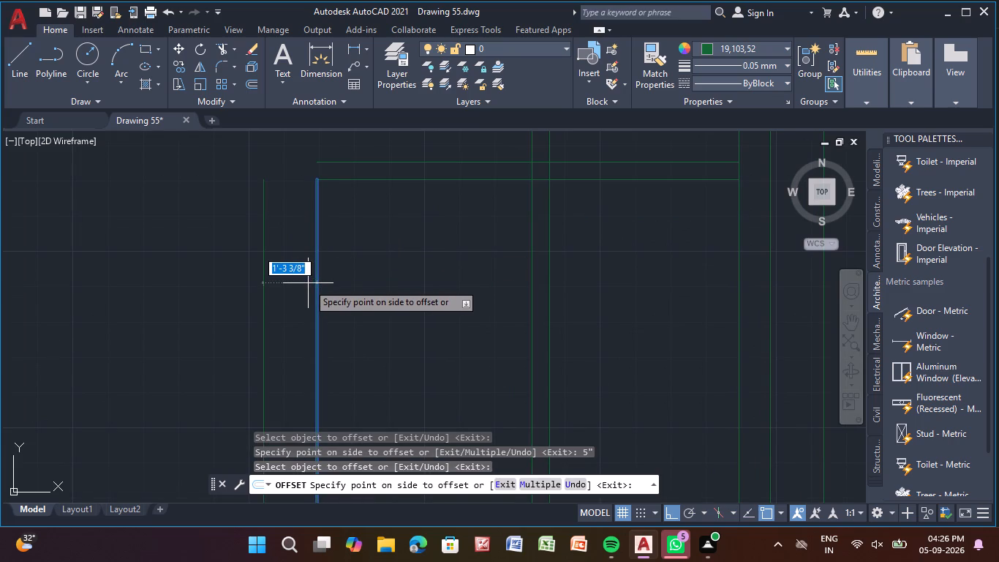
key(5)
key(shift+quotedbl)
key(Return)
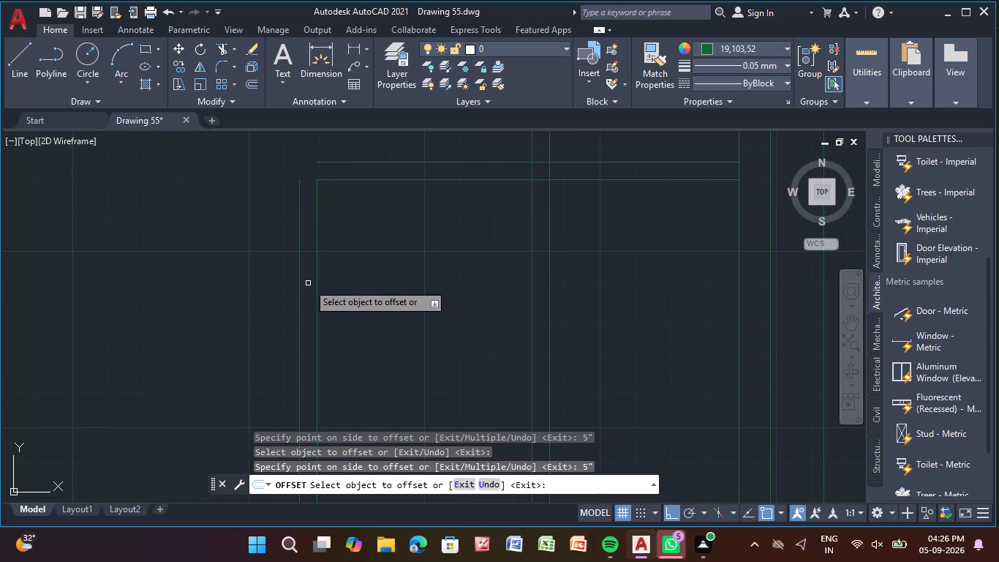
Close the room's northwest outer corner with two 5" lines joining the western and northern outer wall lines.
scroll(325, 282, down, 2)
middle_drag(382, 313, 385, 332)
key(Escape)
key(l)
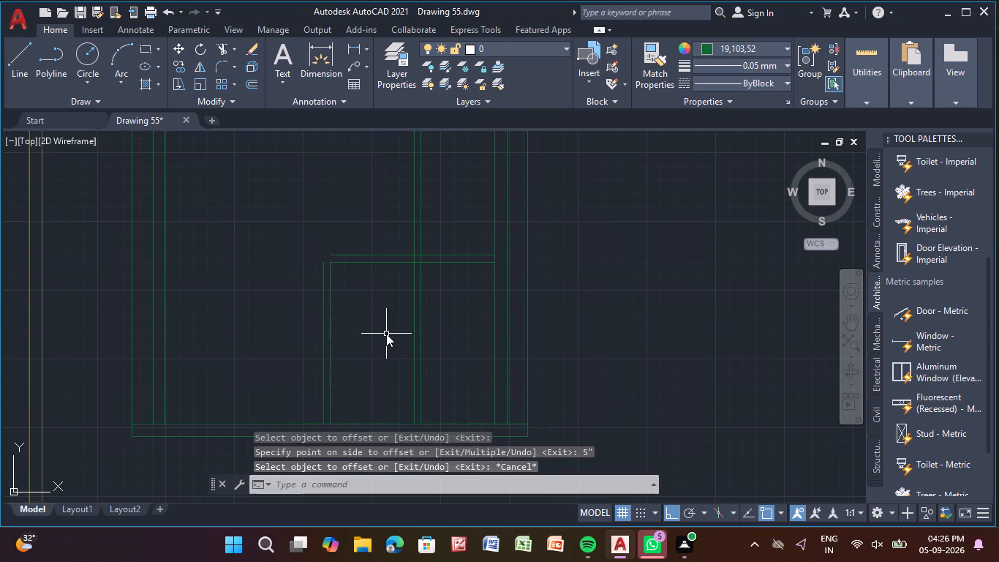
key(Return)
scroll(322, 255, up, 3)
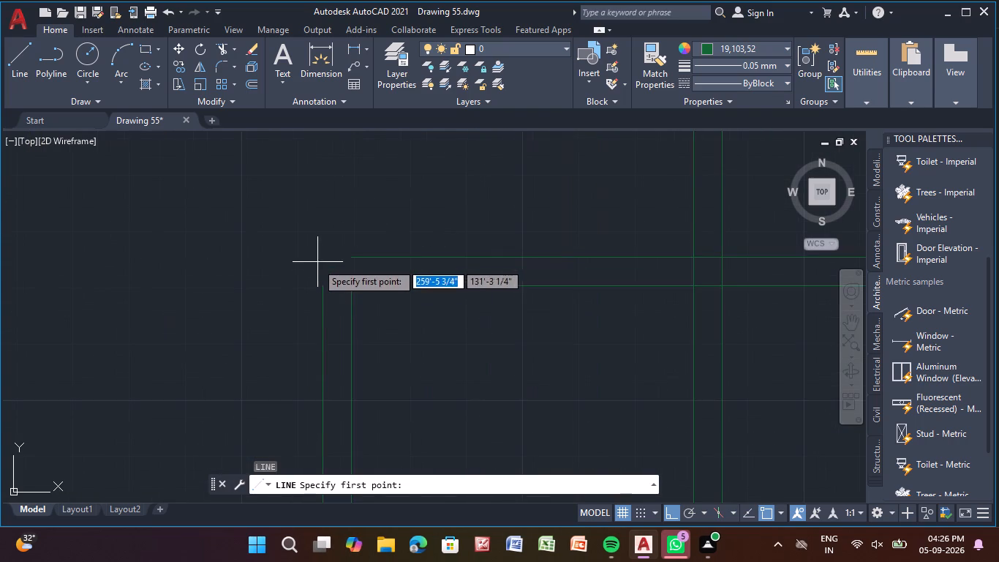
click(324, 288)
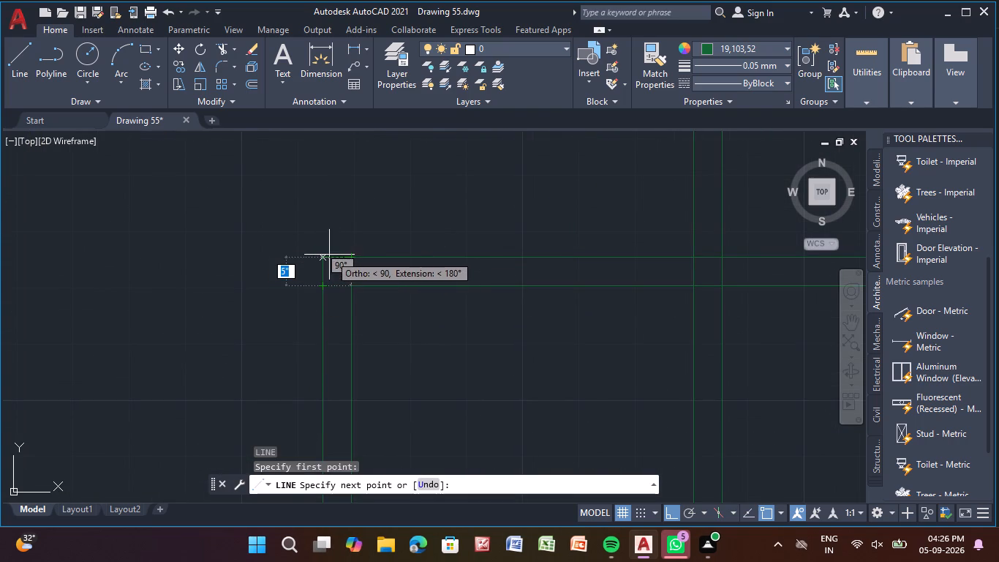
click(323, 258)
click(351, 260)
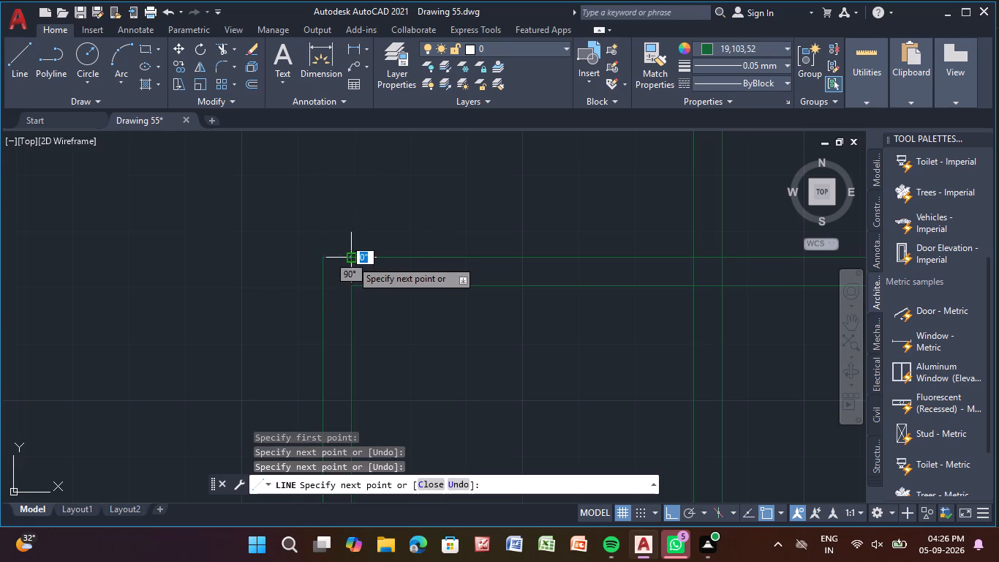
key(Escape)
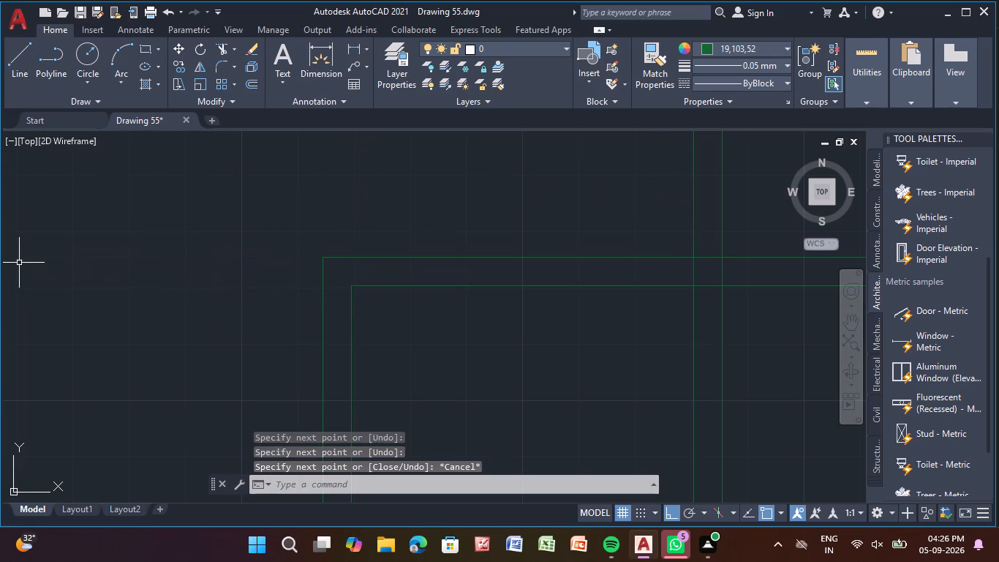
Trim away the two vertical wall lines that run through the southeast room below its northern wall.
scroll(106, 53, down, 4)
scroll(366, 213, down, 3)
middle_drag(372, 214, 368, 255)
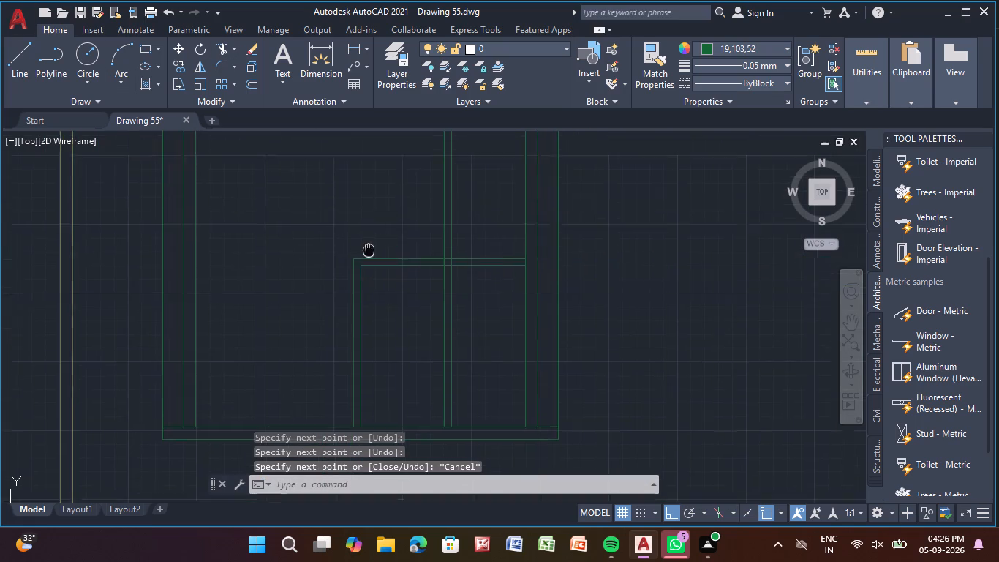
middle_drag(368, 255, 355, 299)
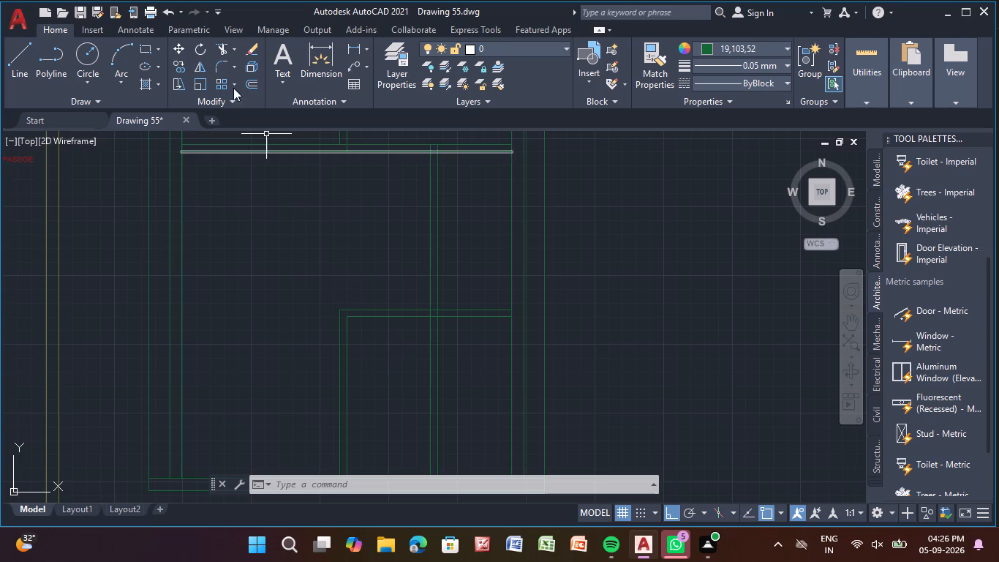
click(222, 50)
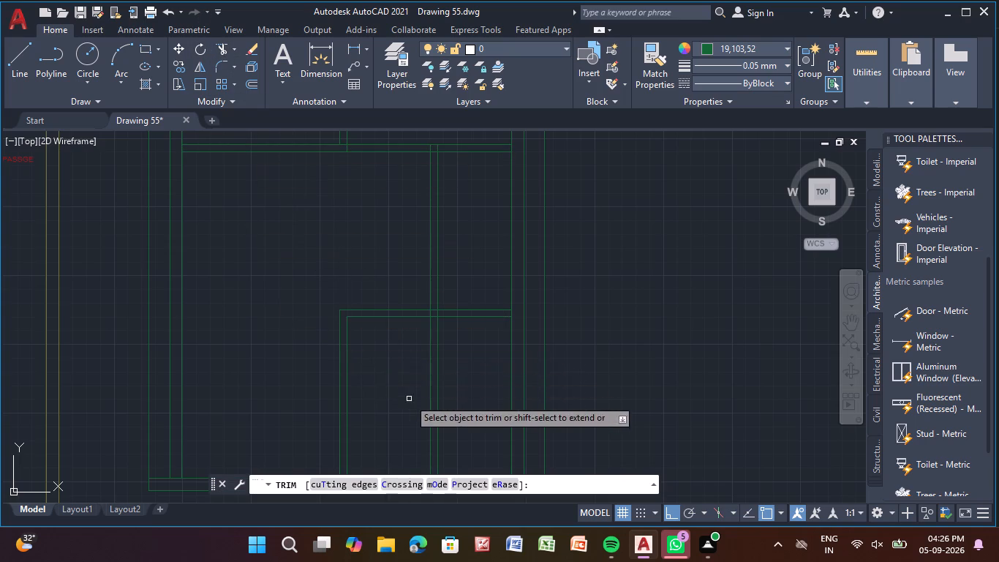
middle_drag(404, 400, 415, 349)
drag(483, 339, 423, 382)
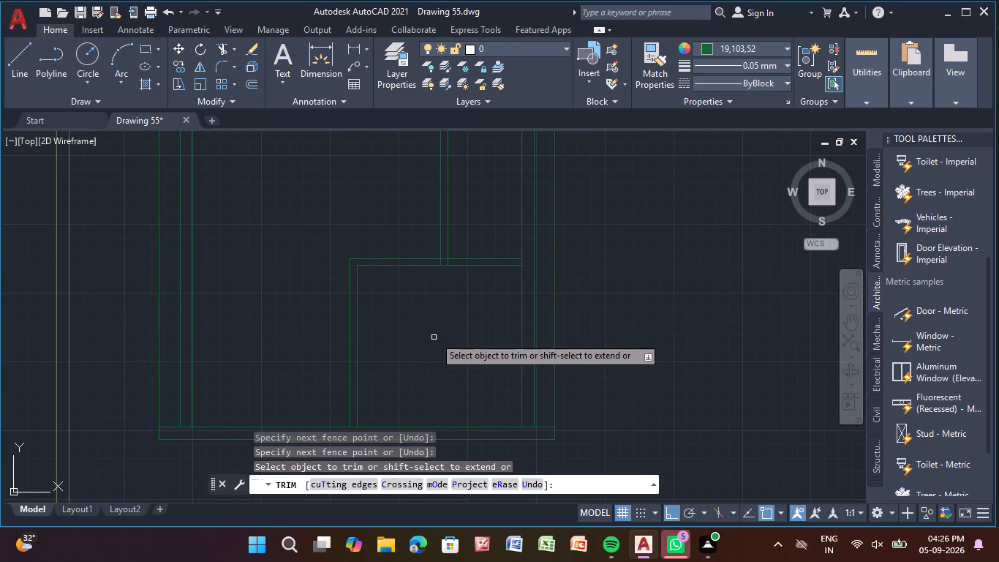
scroll(435, 310, down, 1)
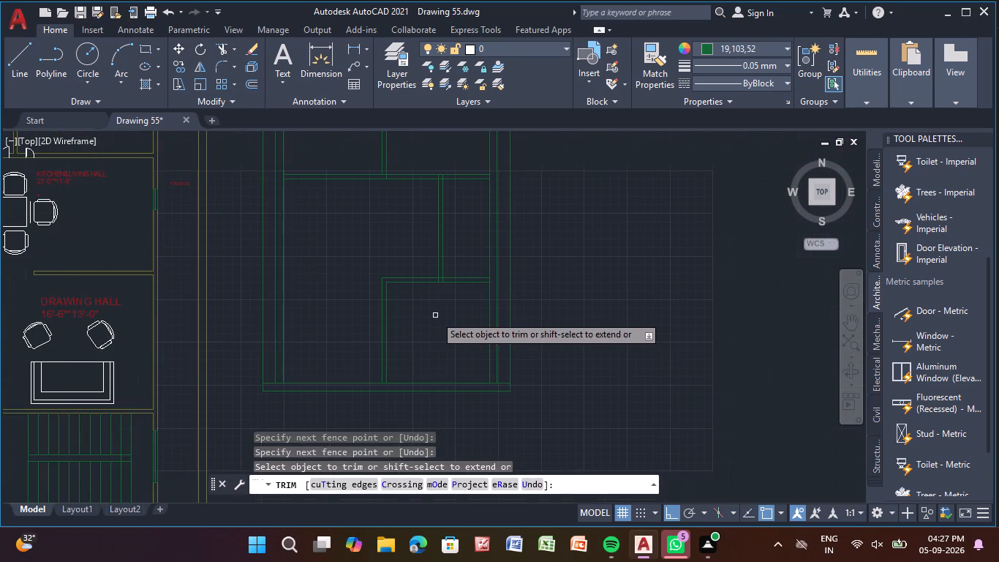
click(435, 315)
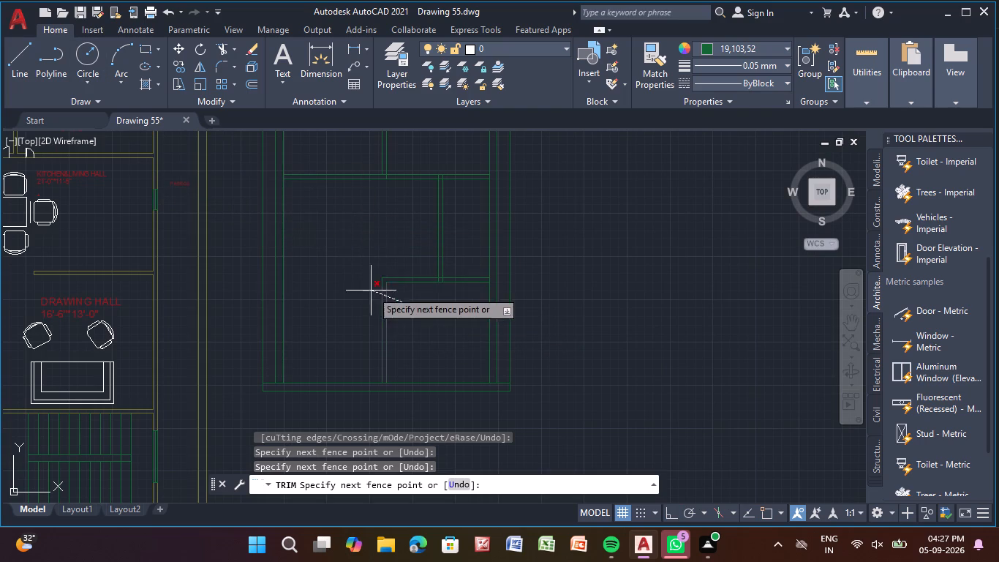
click(405, 310)
key(Escape)
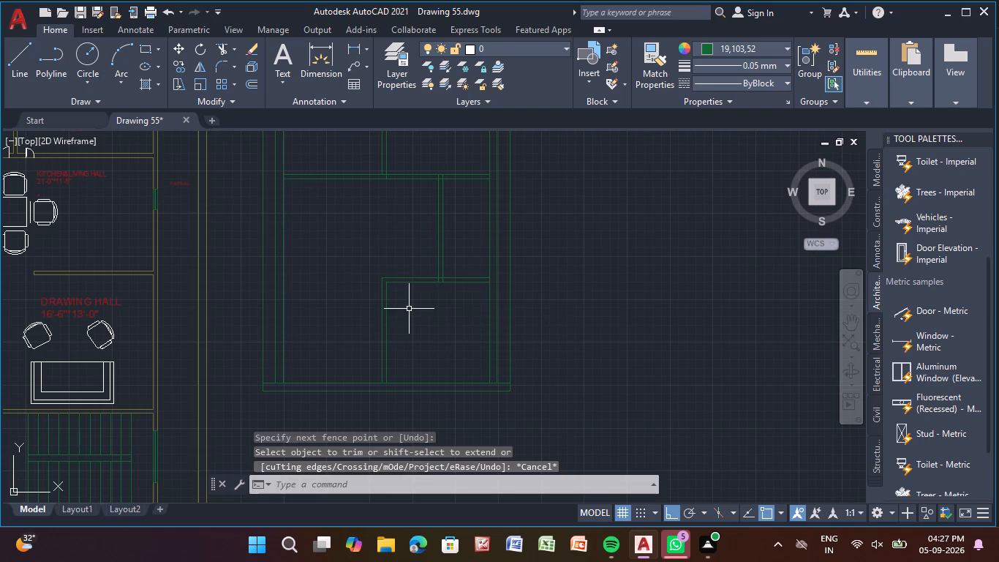
key(Escape)
Draw an 8'-11" horizontal line east from the western inner wall, aligned with the southeast room's upper northern wall line.
scroll(409, 309, down, 1)
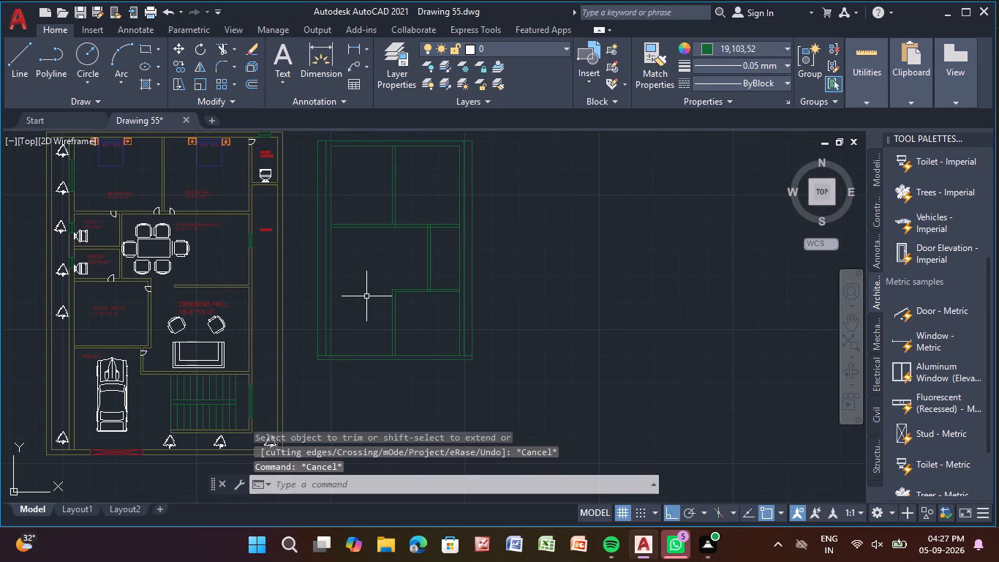
scroll(366, 296, up, 1)
middle_drag(366, 296, 383, 252)
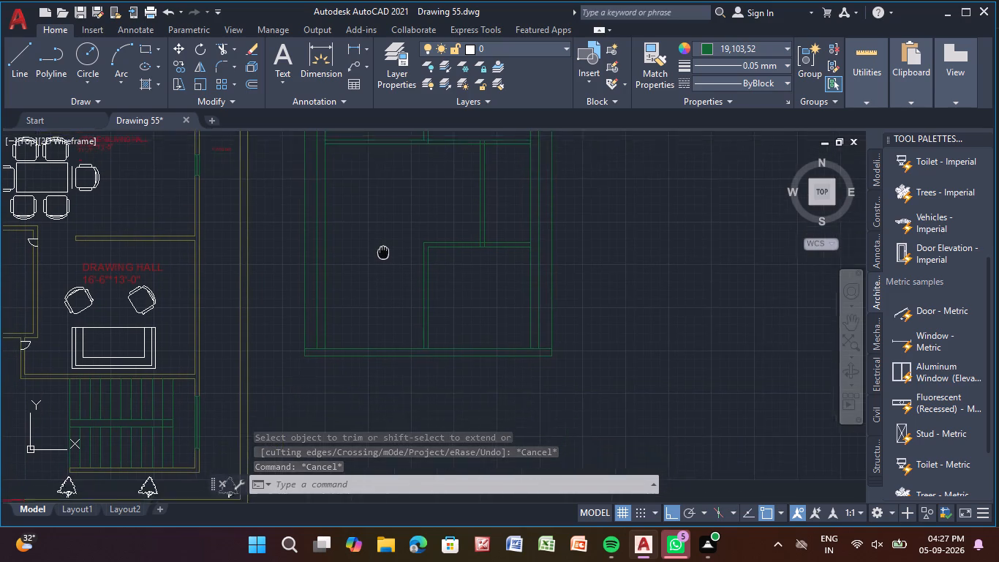
middle_drag(383, 252, 388, 232)
scroll(328, 335, up, 3)
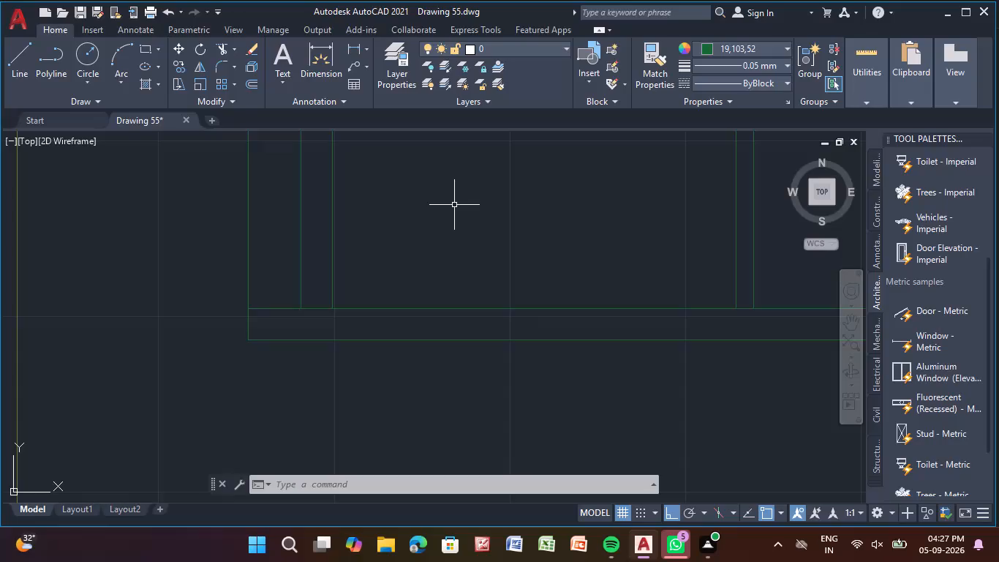
scroll(450, 212, down, 2)
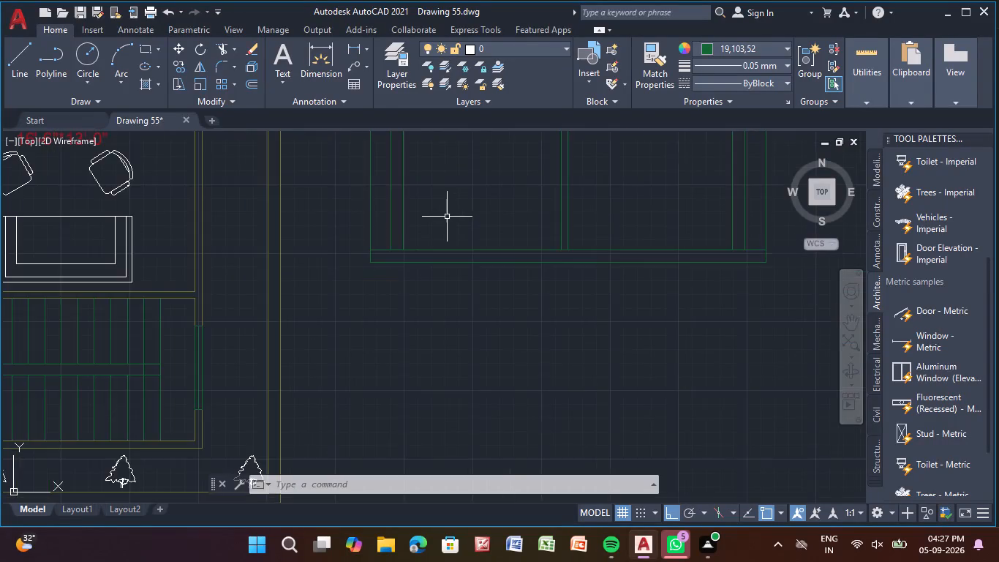
middle_drag(446, 218, 413, 401)
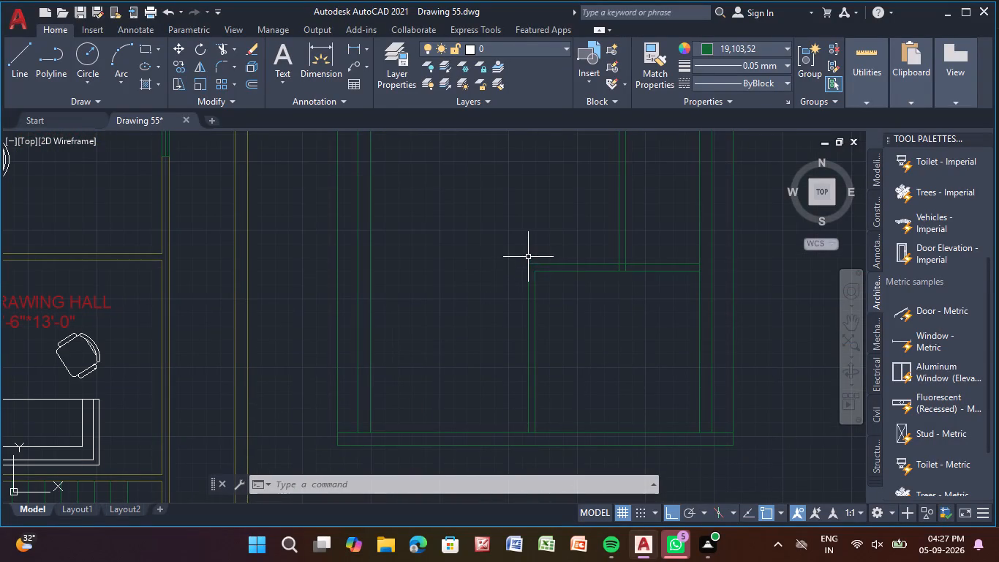
click(15, 60)
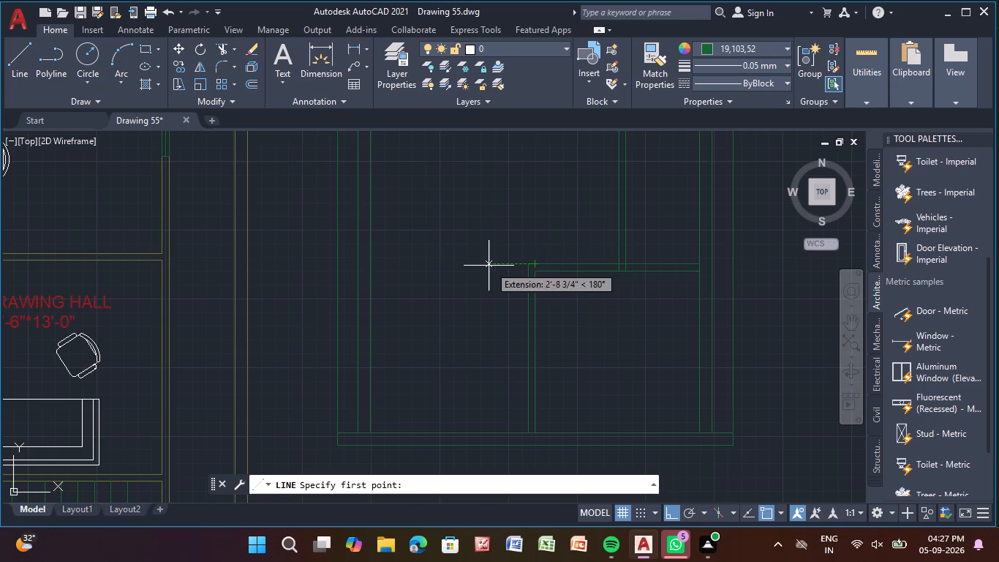
click(374, 266)
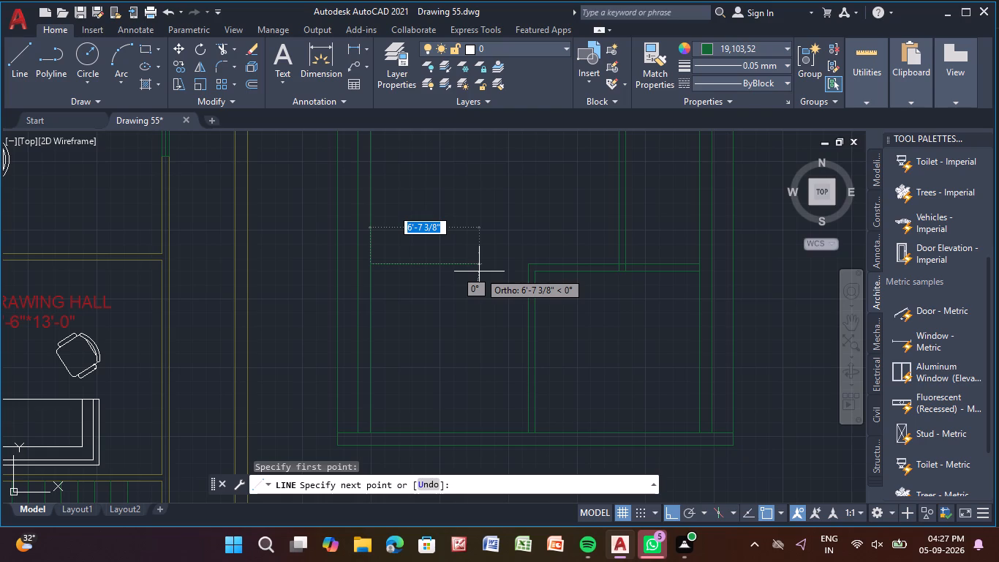
key(8)
text('-)
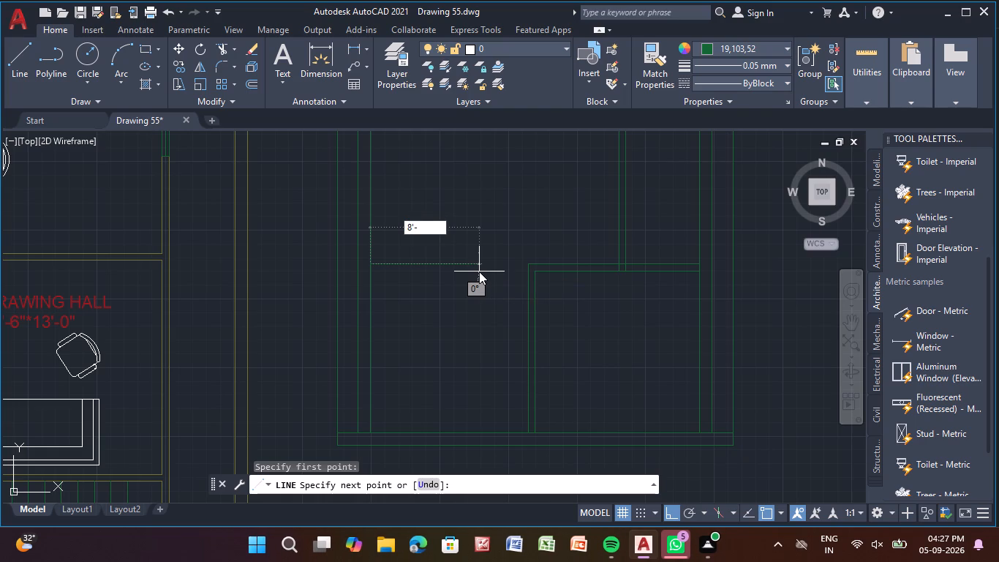
text(11)
key(shift+quotedbl)
key(Return)
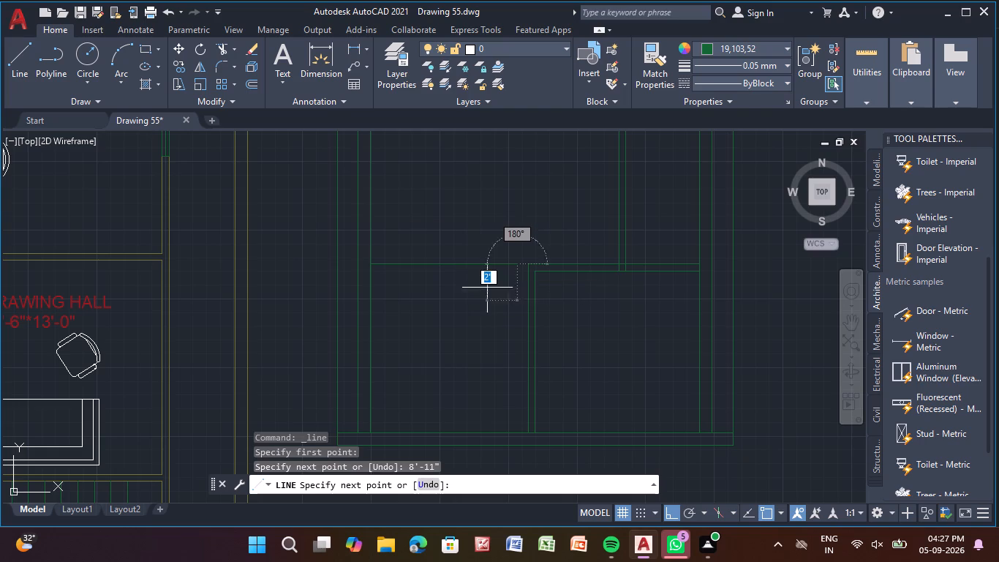
key(Escape)
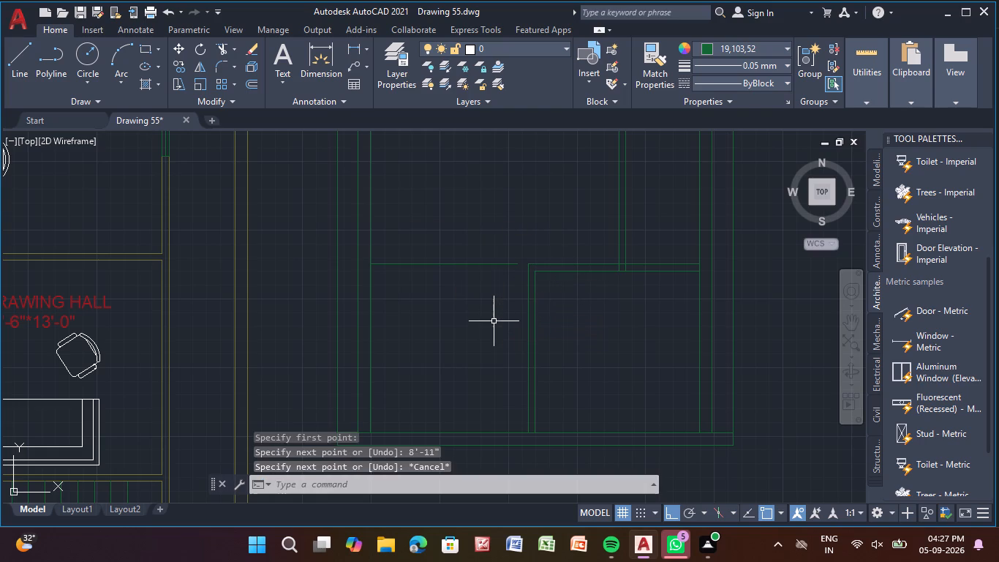
Offset the 8'-11" horizontal line 5" south to form its second wall line.
click(419, 265)
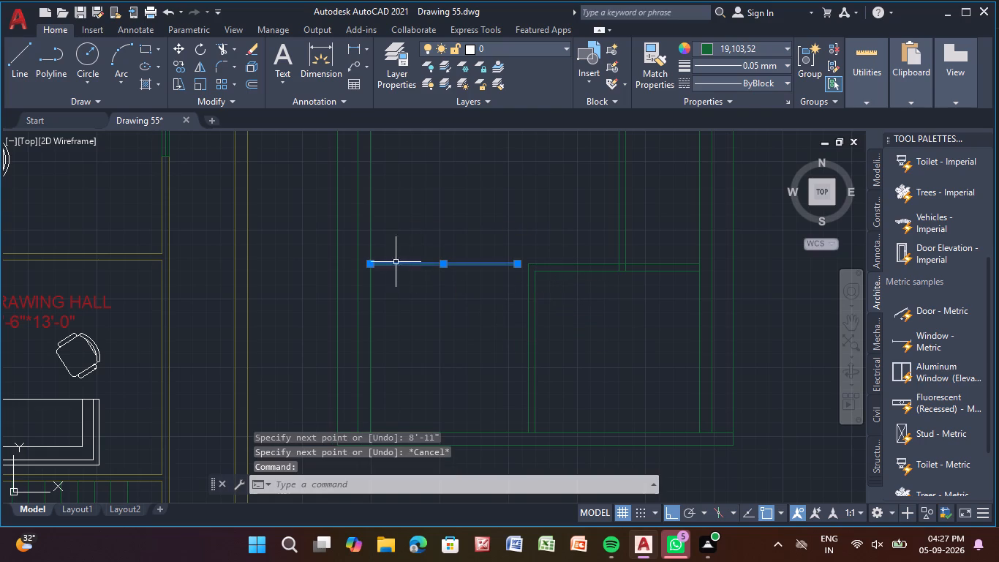
click(256, 85)
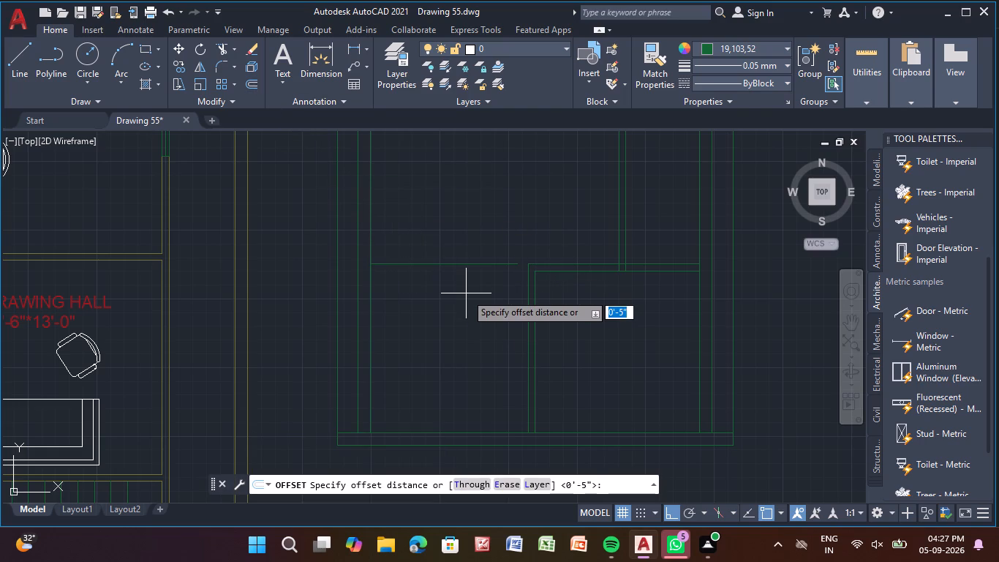
right_click(466, 293)
click(460, 295)
click(458, 282)
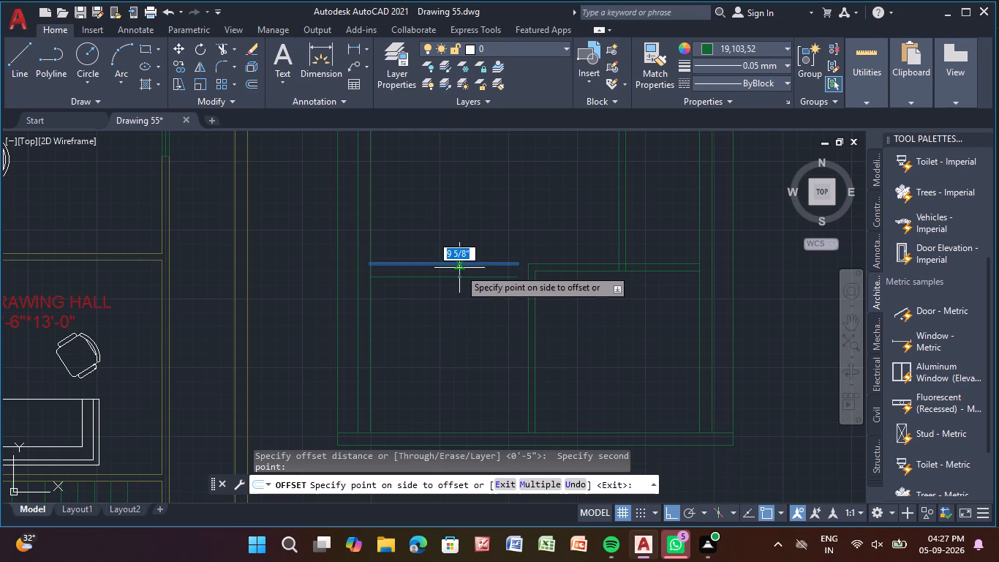
key(5)
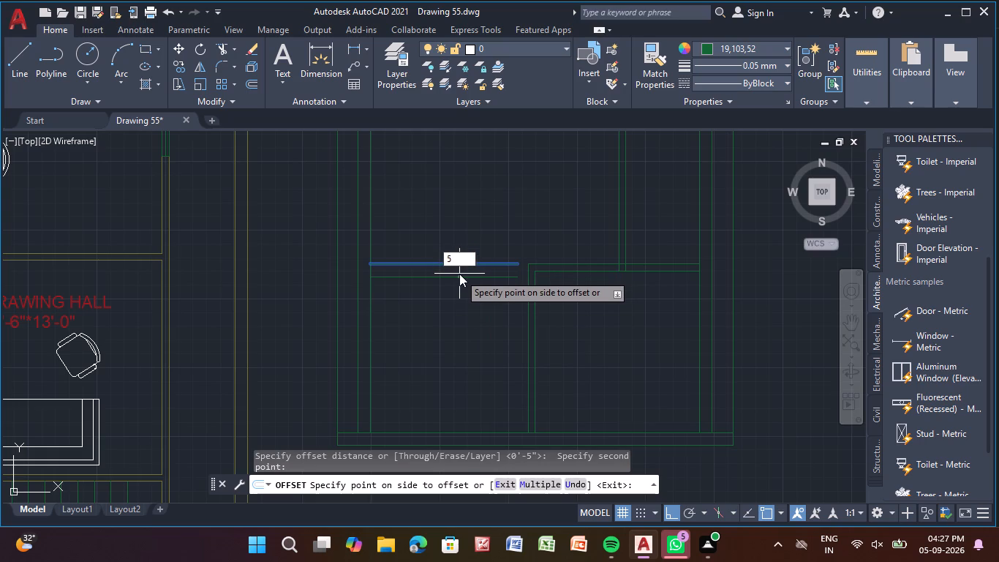
key(shift+quotedbl)
key(Return)
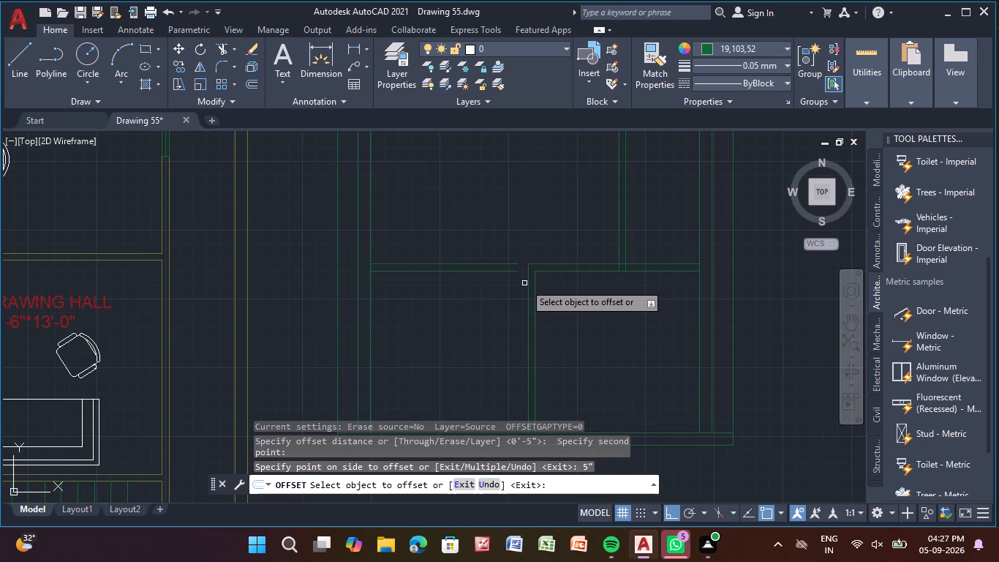
Close the eastern end of the new horizontal wall with a 5" vertical line.
scroll(516, 263, up, 3)
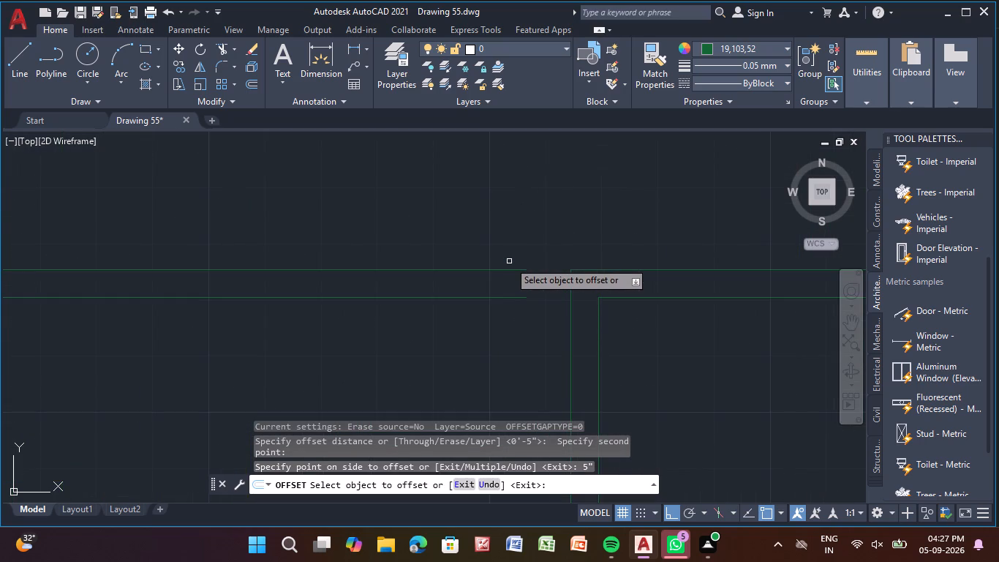
key(Escape)
key(l)
key(Return)
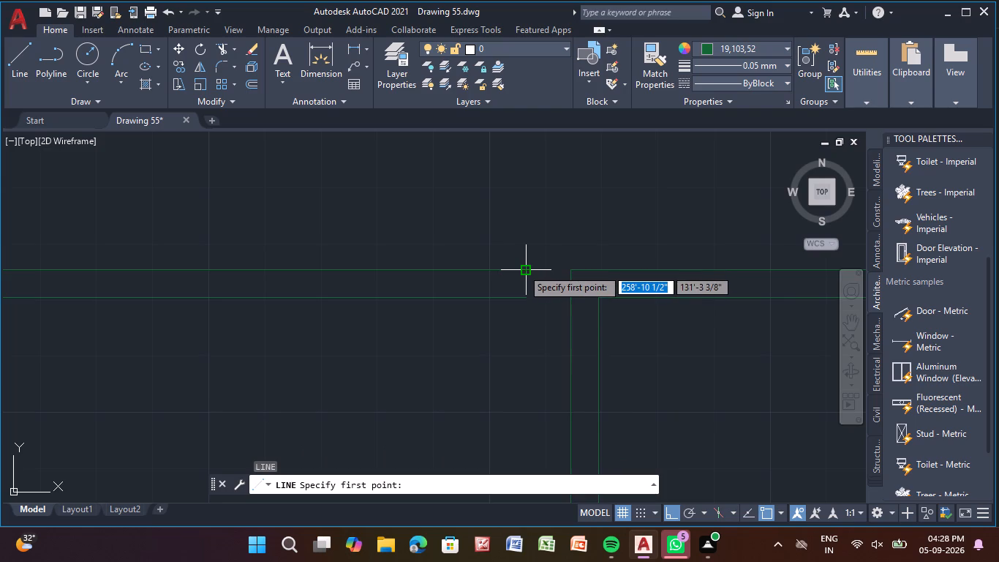
click(522, 269)
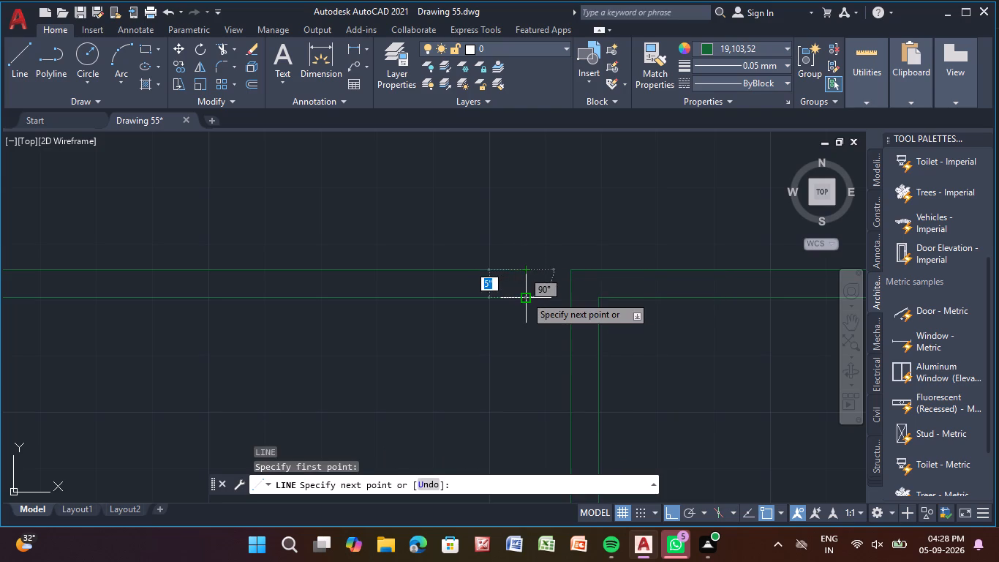
click(524, 297)
key(Escape)
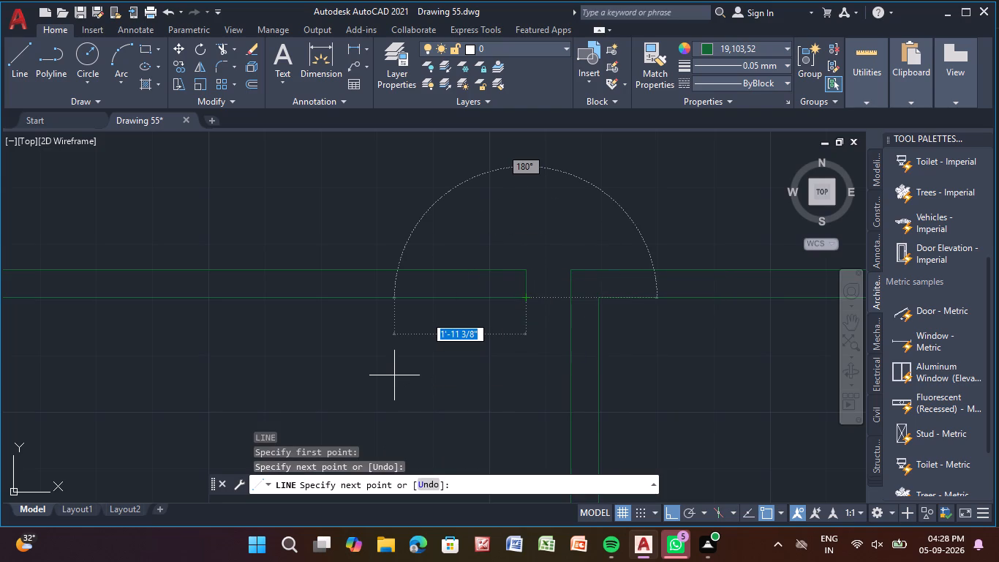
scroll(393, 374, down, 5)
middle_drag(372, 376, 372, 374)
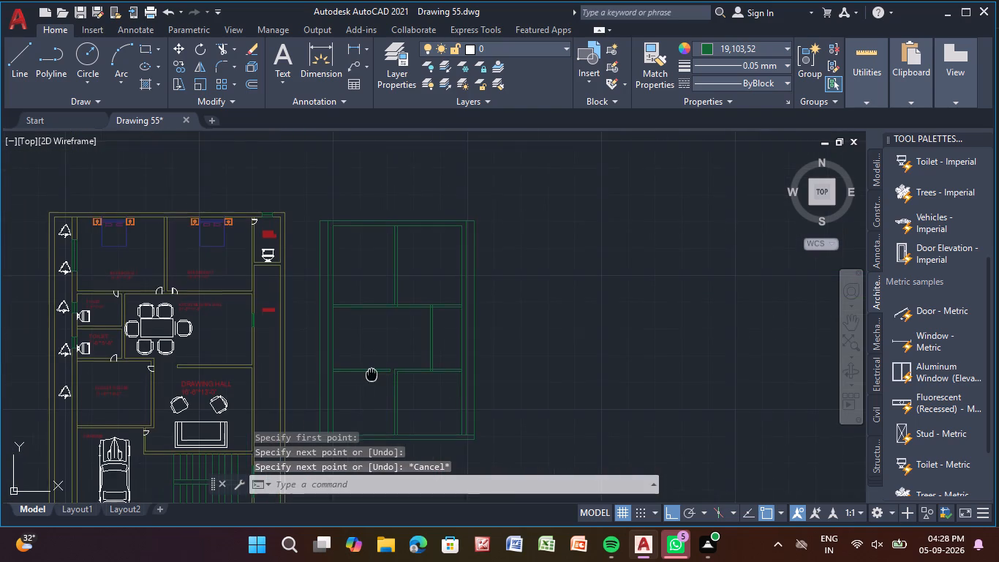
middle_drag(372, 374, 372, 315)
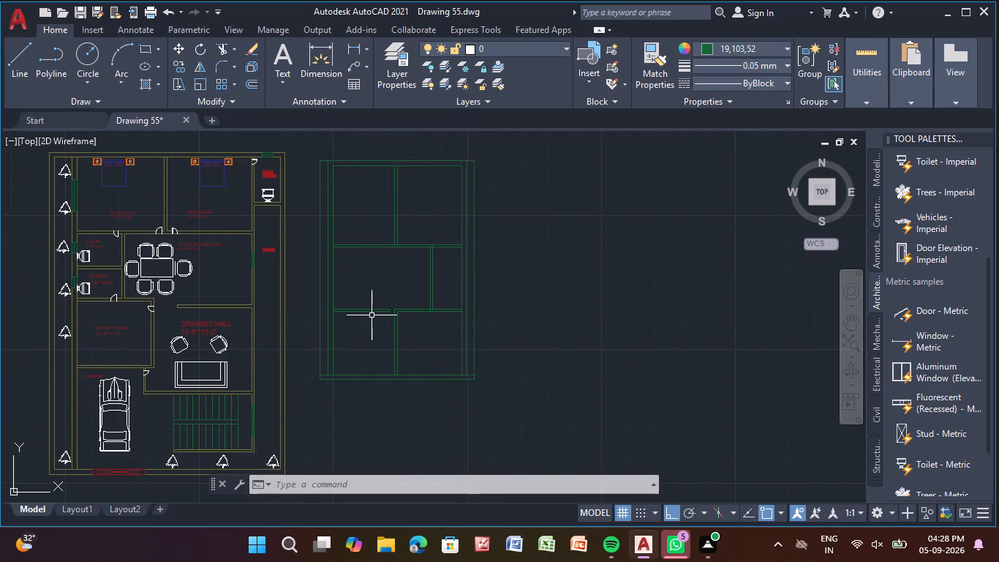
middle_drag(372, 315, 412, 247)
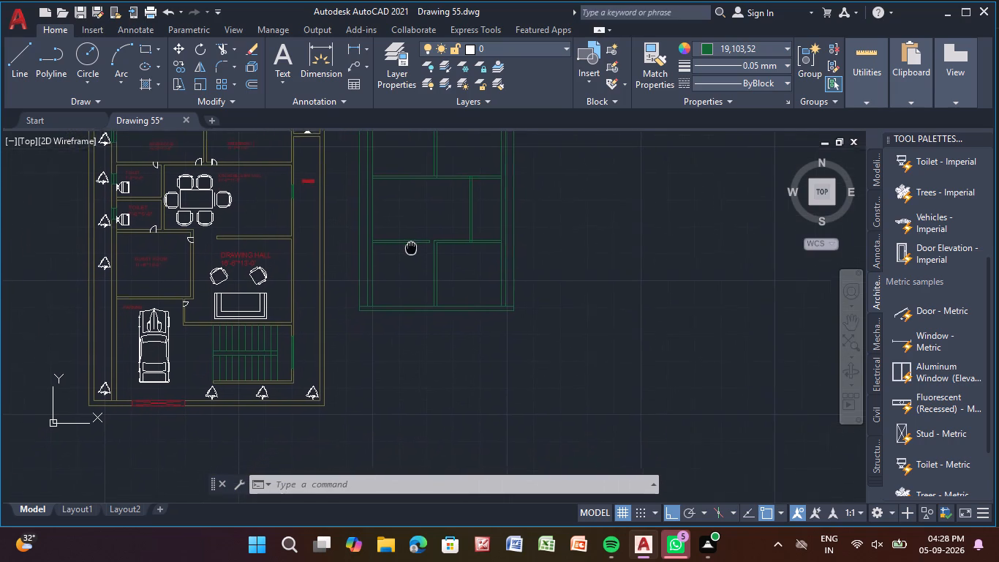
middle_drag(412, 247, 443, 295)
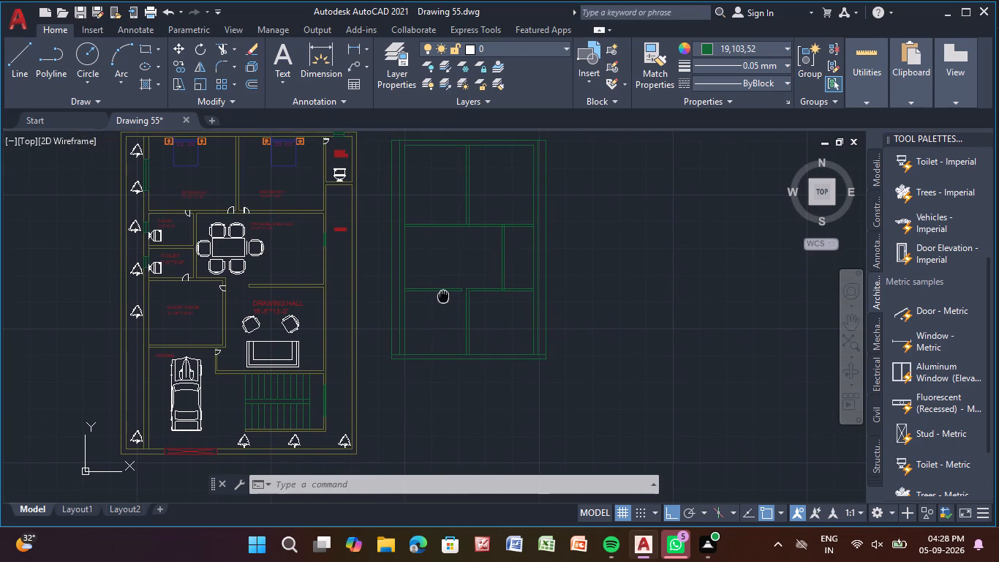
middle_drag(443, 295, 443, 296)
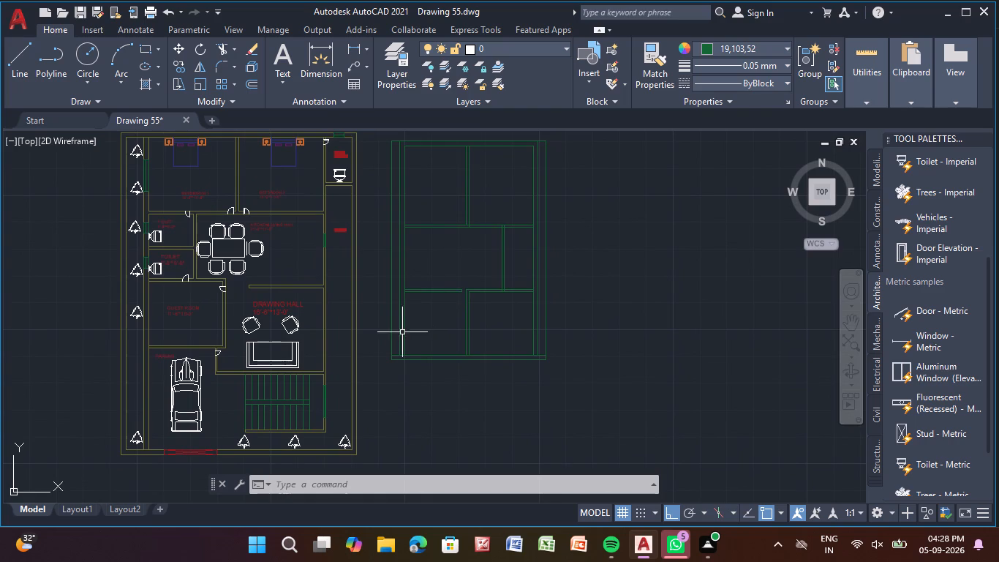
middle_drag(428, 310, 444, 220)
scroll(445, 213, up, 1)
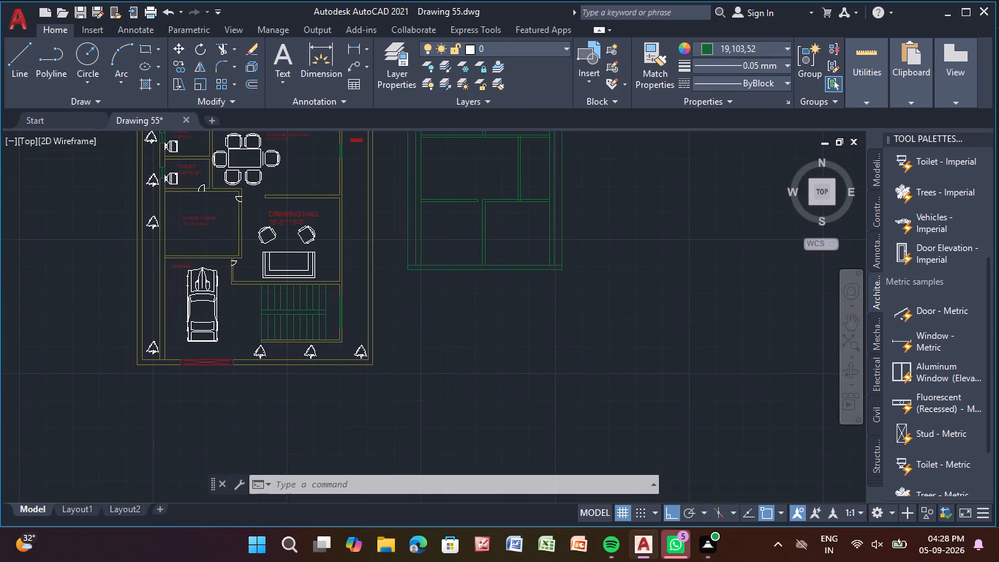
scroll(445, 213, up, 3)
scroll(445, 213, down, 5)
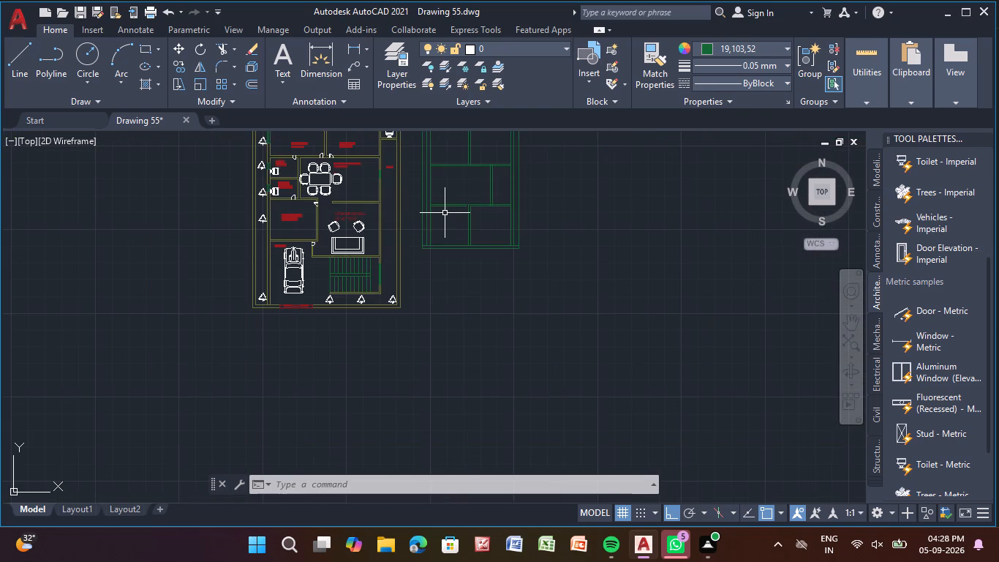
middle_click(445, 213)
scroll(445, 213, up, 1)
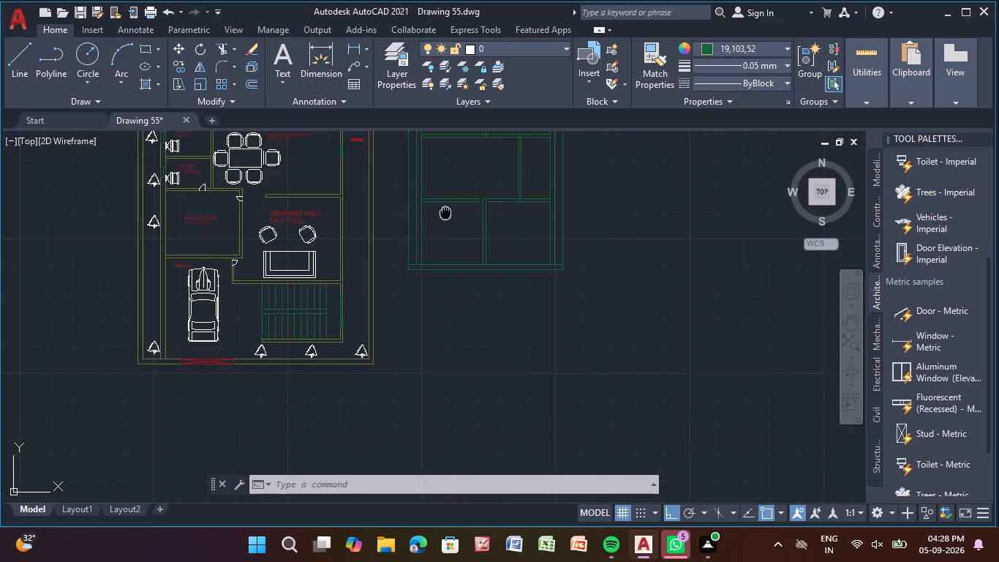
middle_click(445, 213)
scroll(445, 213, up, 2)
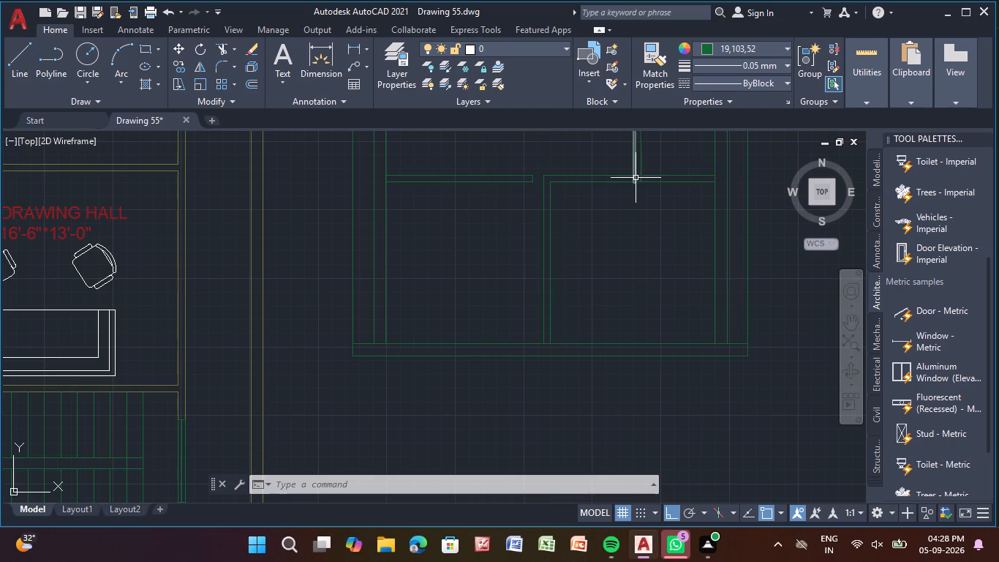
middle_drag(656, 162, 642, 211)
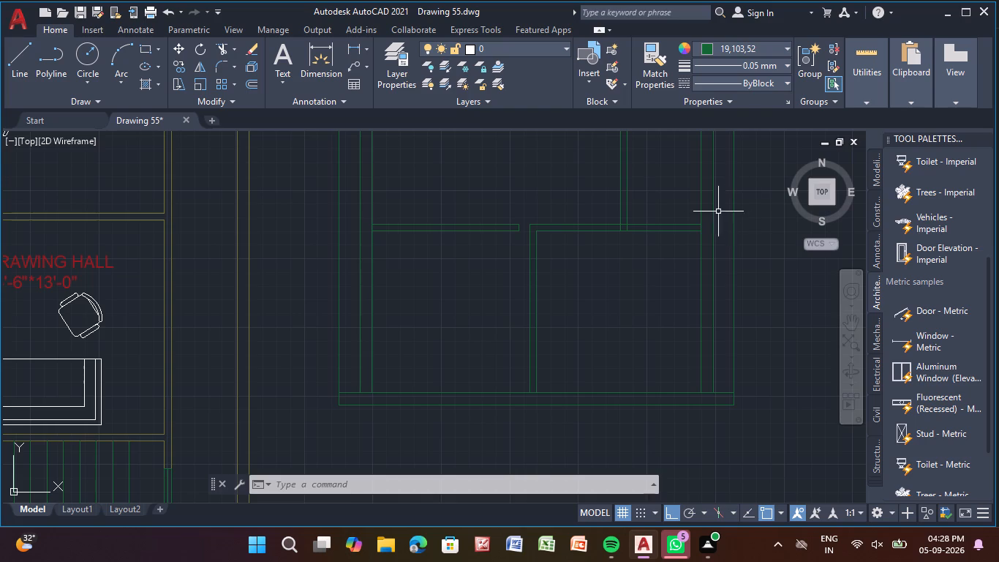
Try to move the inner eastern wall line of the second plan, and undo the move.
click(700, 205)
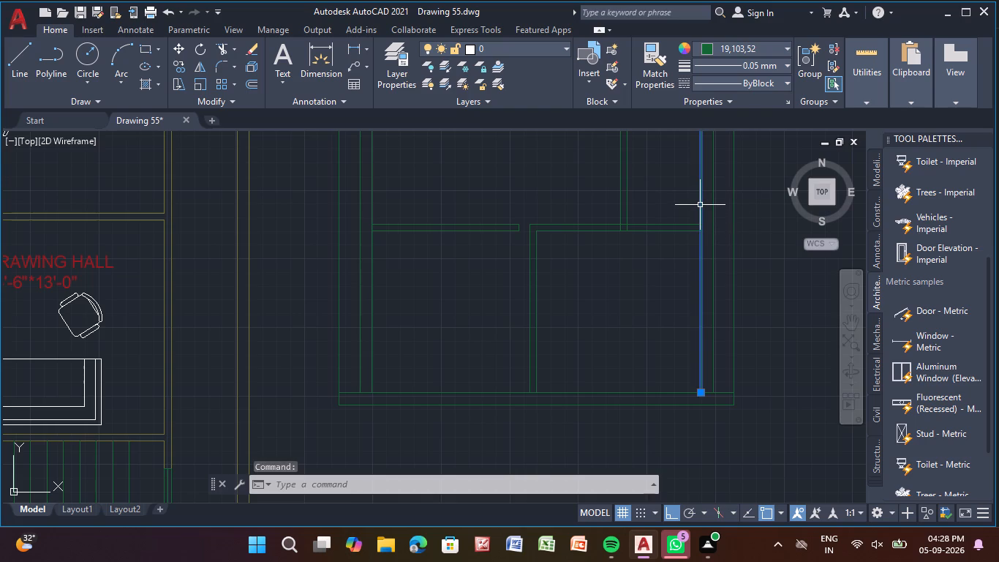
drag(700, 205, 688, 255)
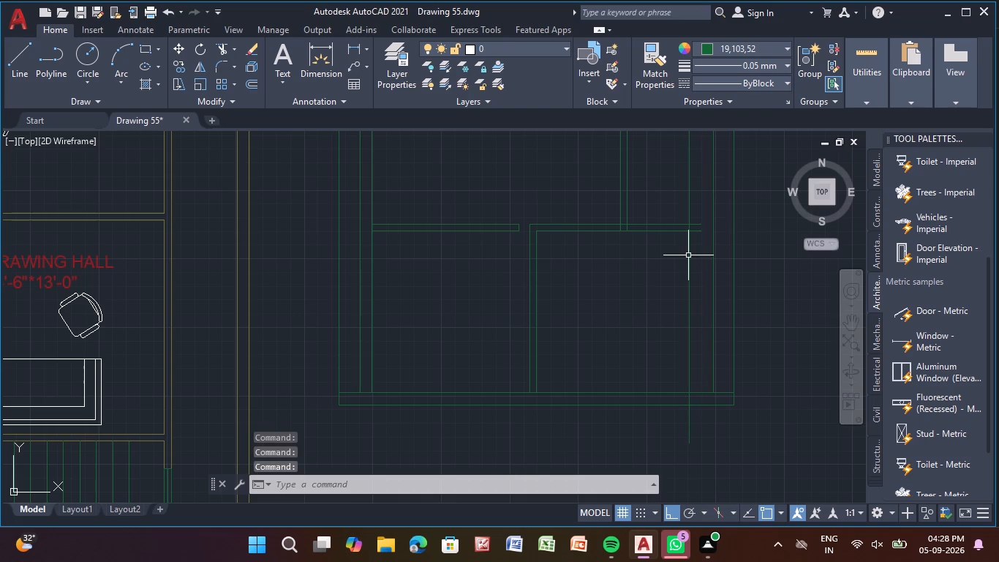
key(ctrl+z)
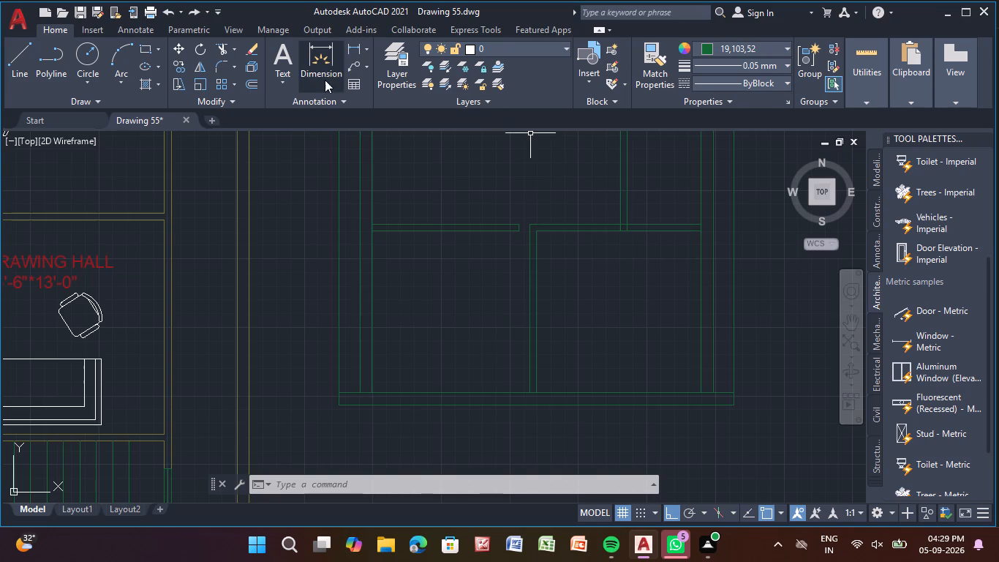
Trim the southern wall's inner line at both ends so it stops at the innermost western and eastern wall lines.
click(217, 45)
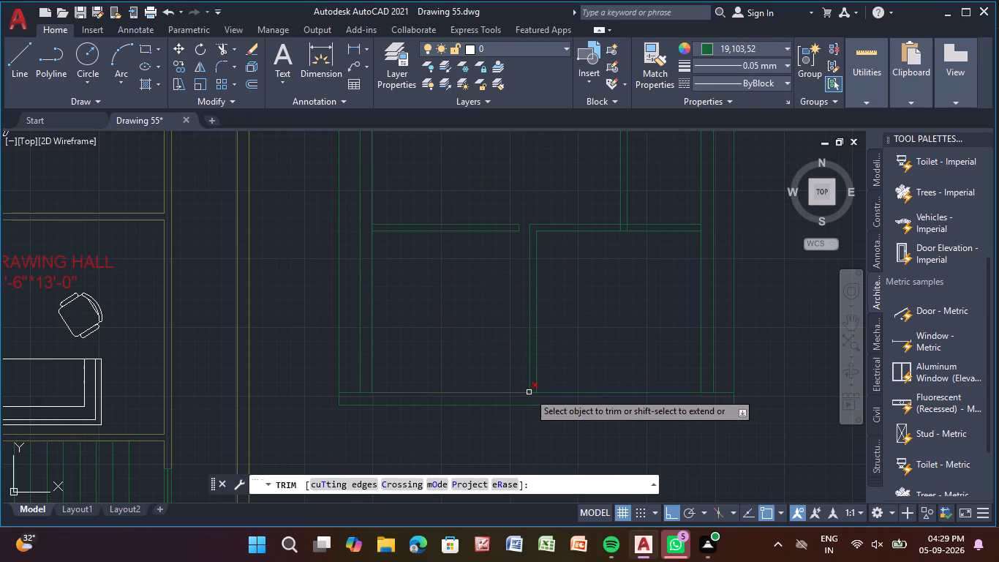
click(348, 393)
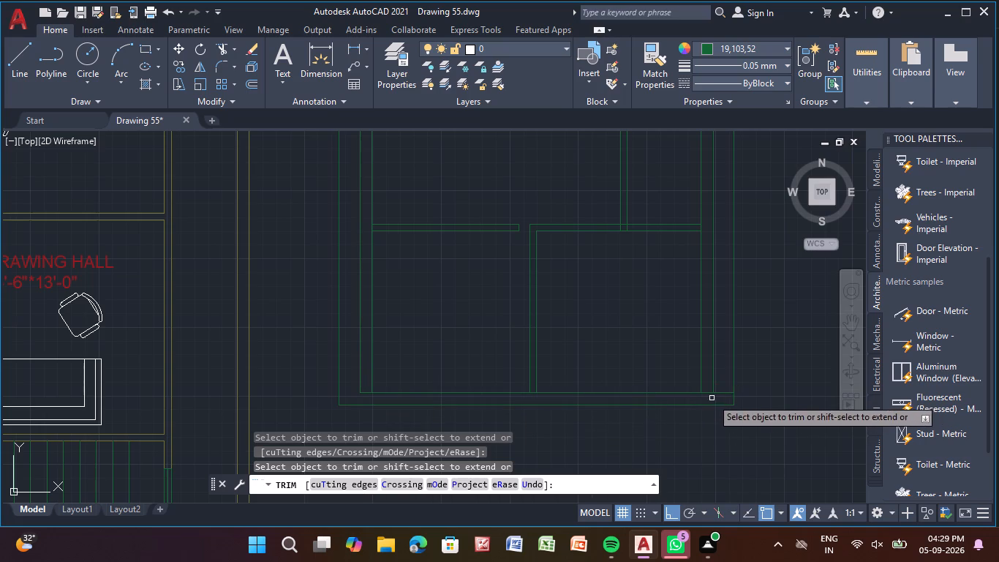
middle_drag(607, 299, 569, 544)
scroll(573, 419, down, 1)
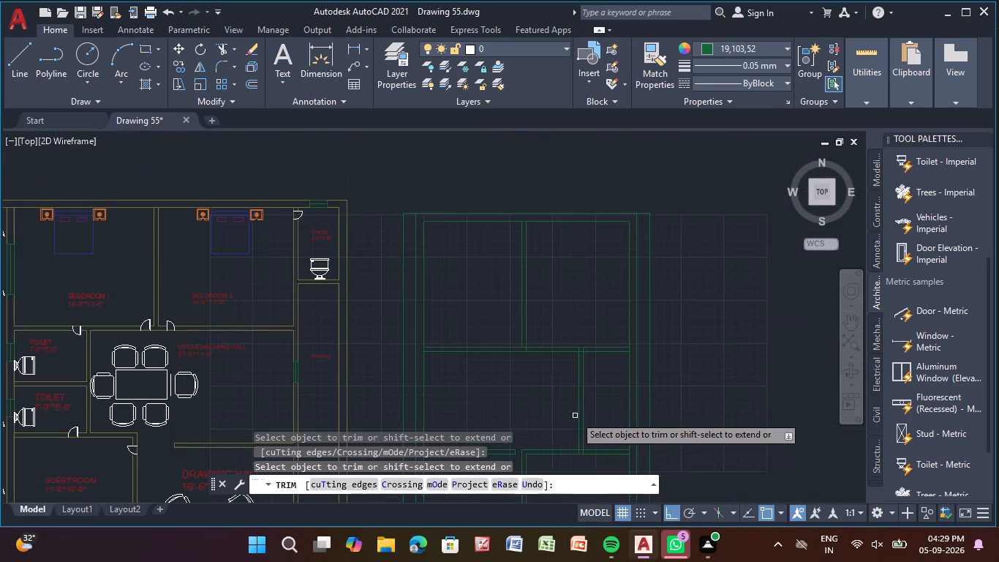
middle_drag(752, 378, 776, 192)
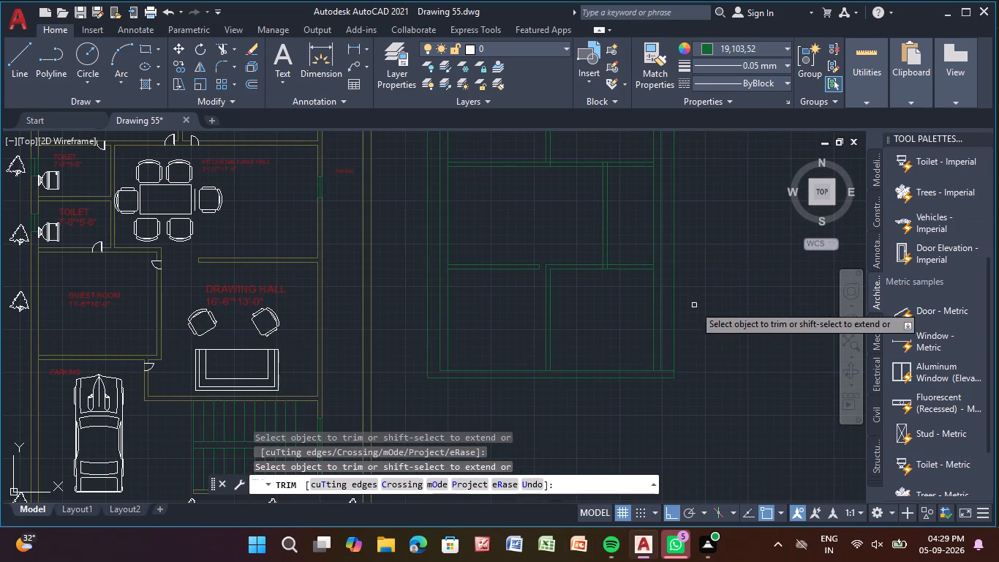
scroll(669, 374, up, 3)
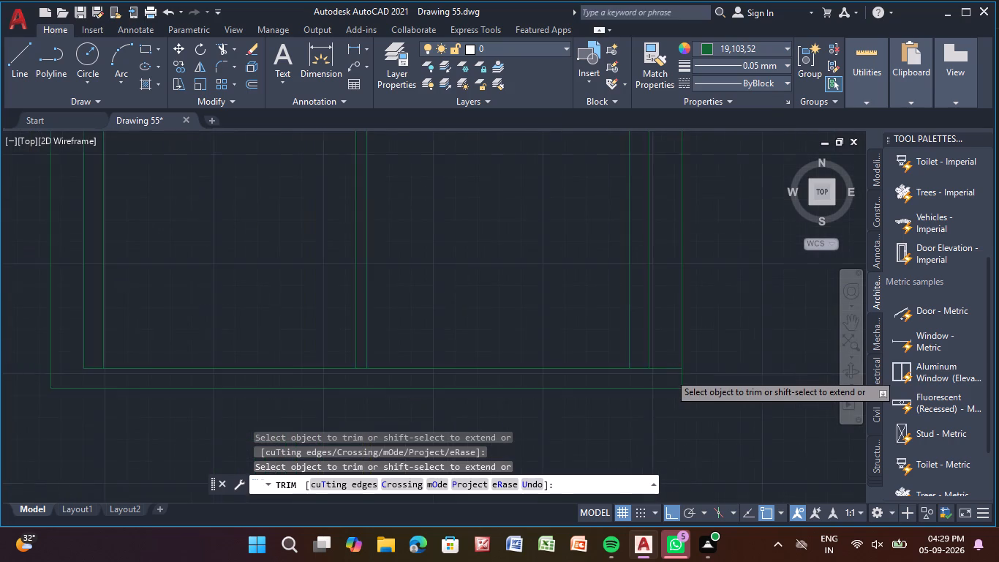
drag(668, 364, 664, 382)
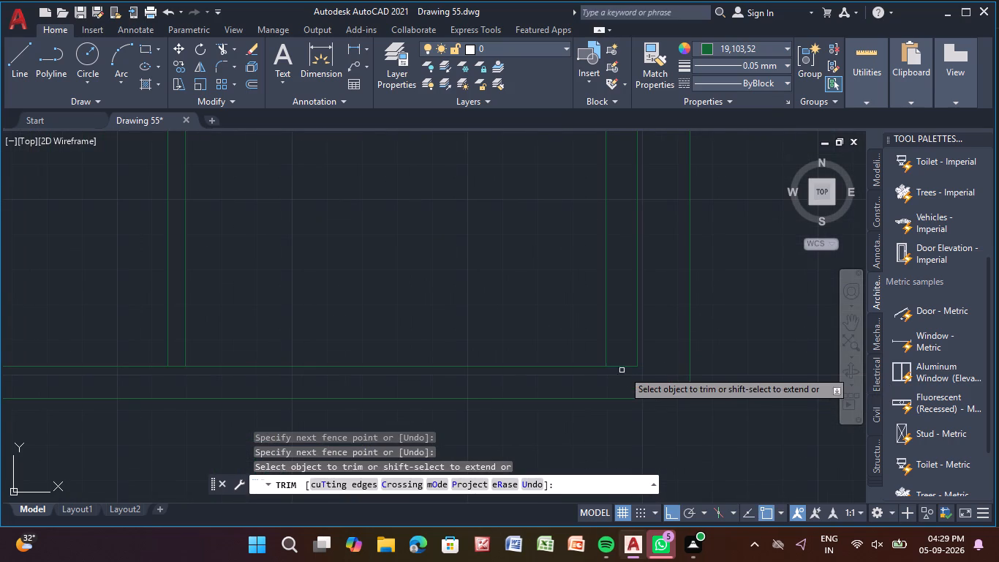
drag(618, 362, 619, 374)
scroll(195, 400, down, 1)
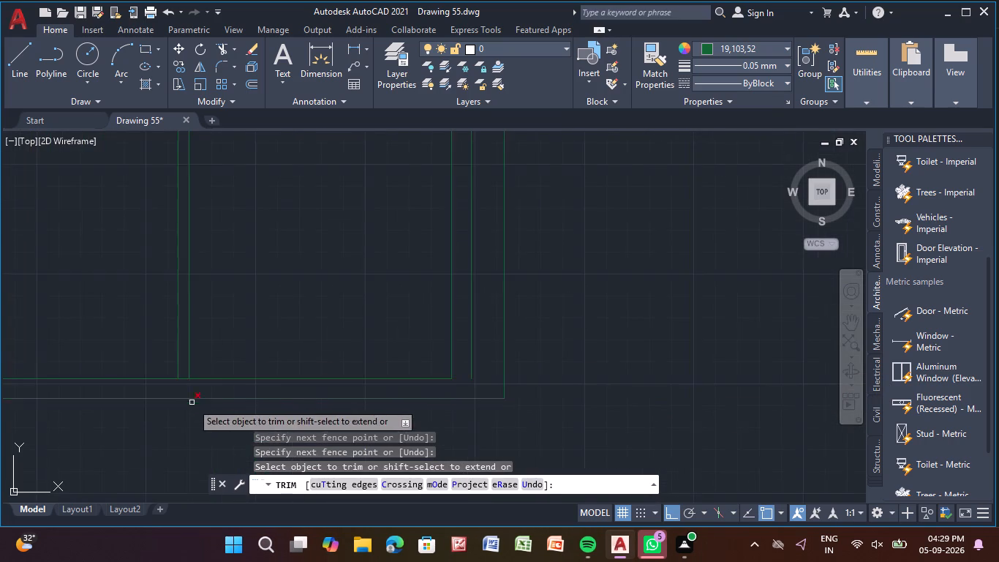
scroll(170, 415, down, 1)
middle_drag(170, 415, 597, 356)
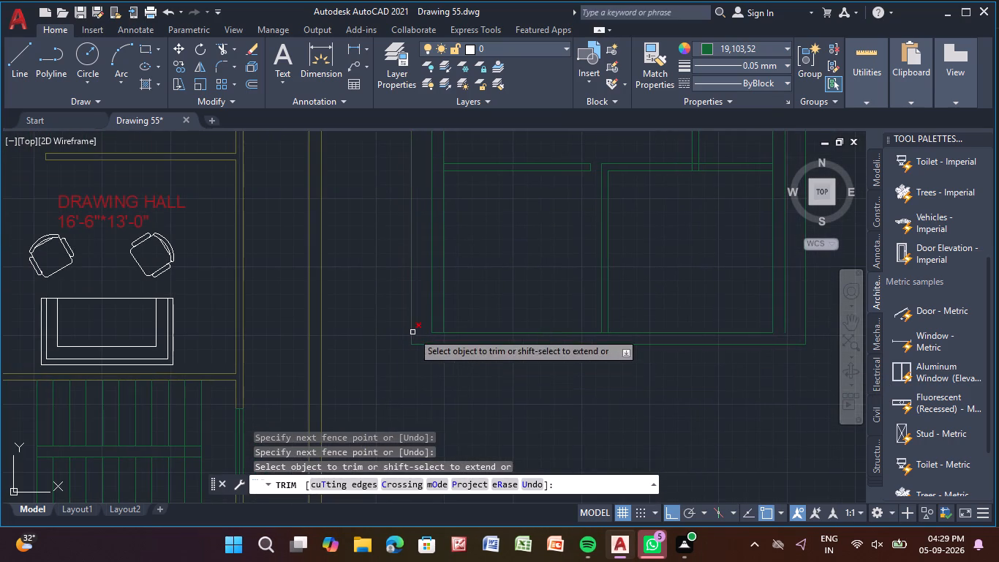
scroll(431, 340, up, 4)
drag(472, 265, 466, 330)
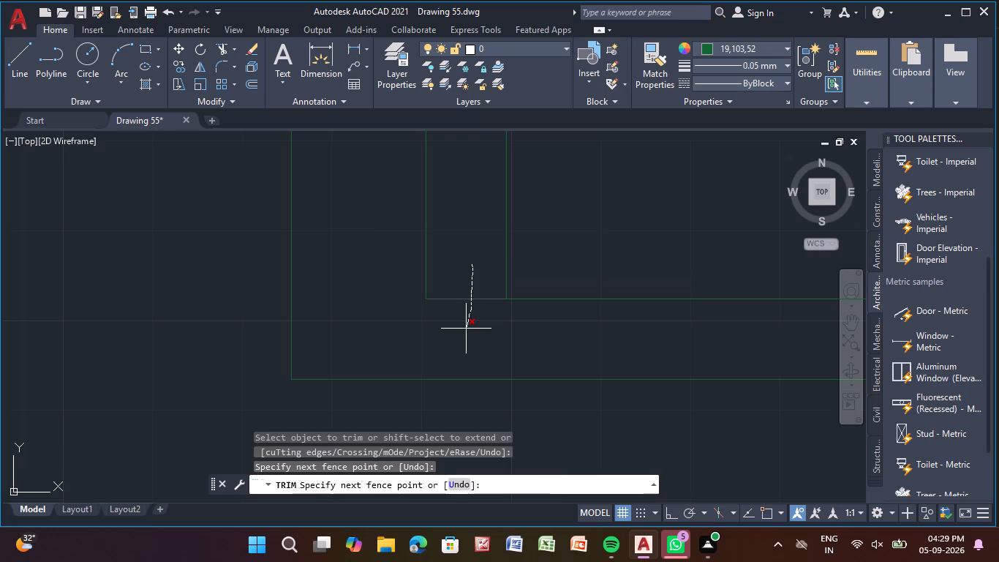
drag(466, 330, 467, 338)
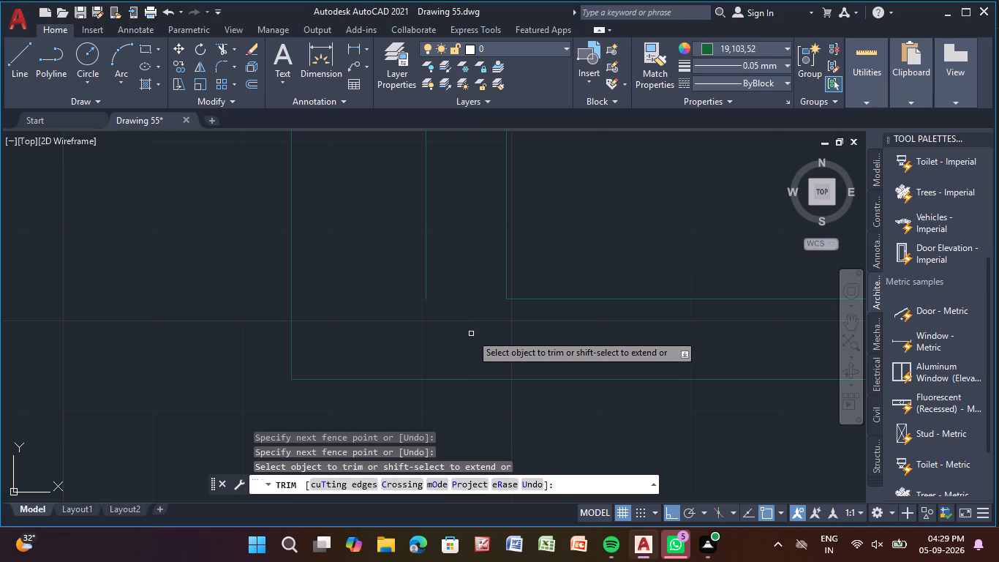
scroll(471, 334, down, 3)
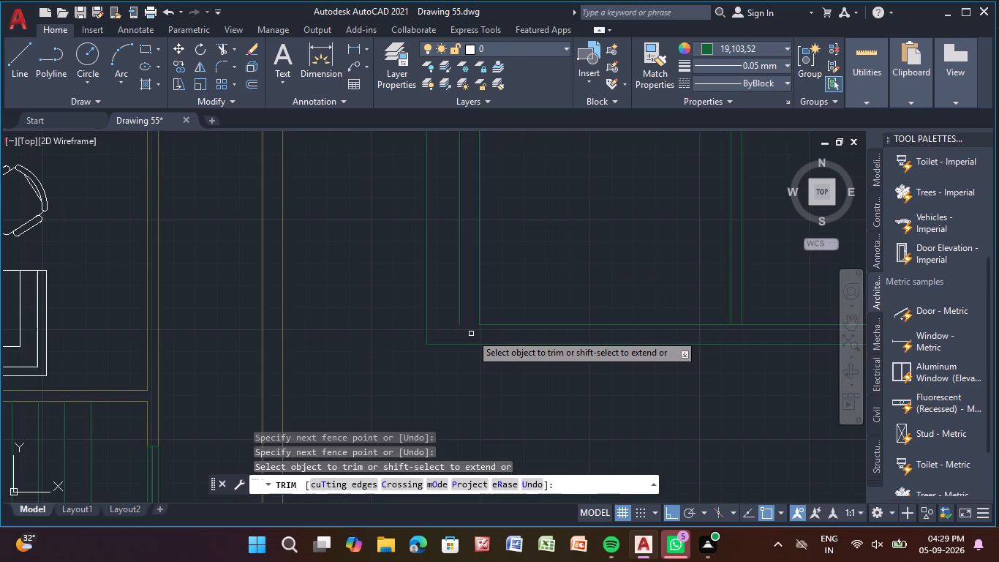
Trim the western inner wall line where the new 5" horizontal wall joins it, opening the junction.
scroll(604, 310, down, 1)
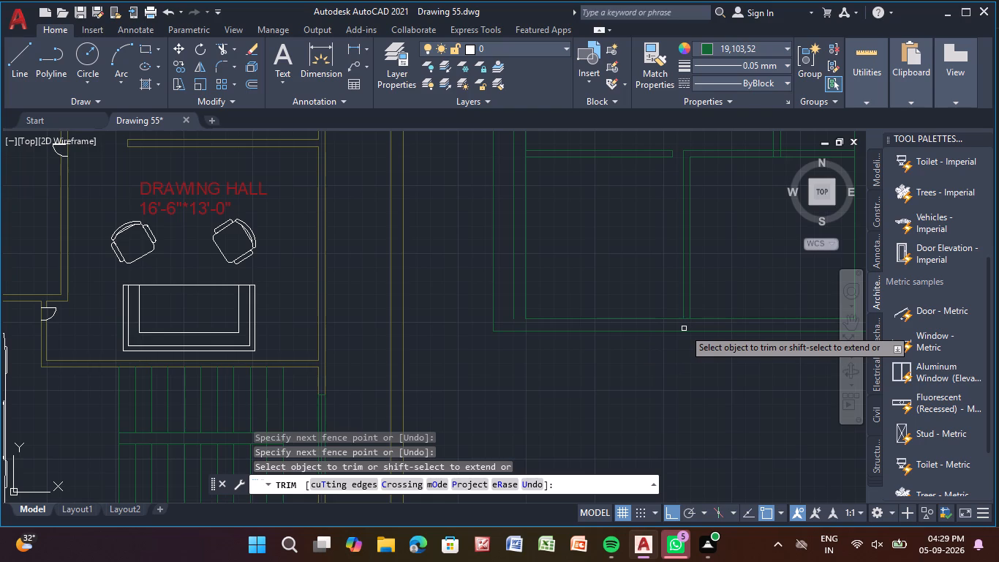
middle_drag(566, 192, 577, 359)
scroll(579, 344, down, 1)
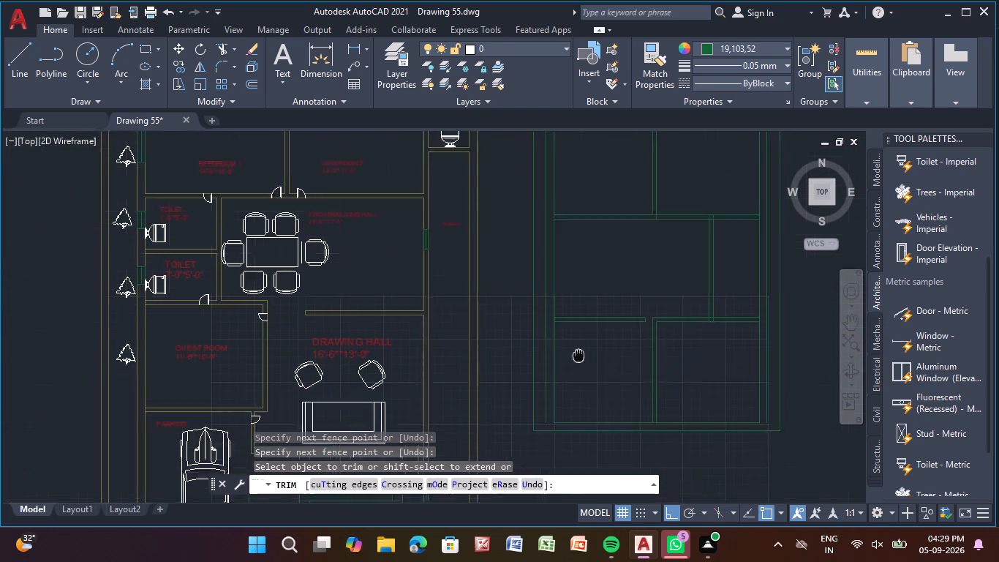
middle_drag(577, 359, 577, 382)
scroll(535, 360, up, 4)
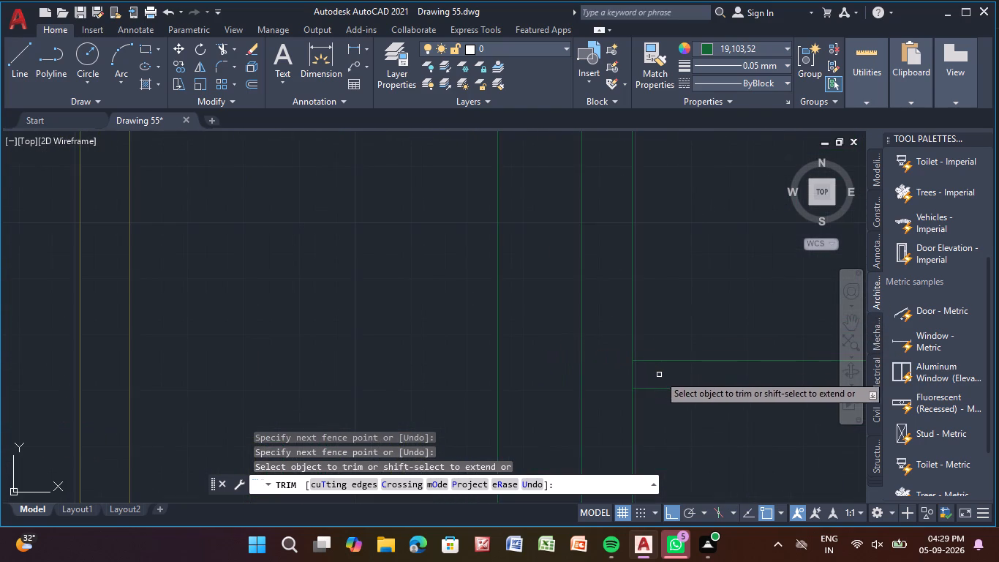
scroll(663, 375, up, 2)
drag(663, 372, 554, 369)
scroll(569, 368, down, 5)
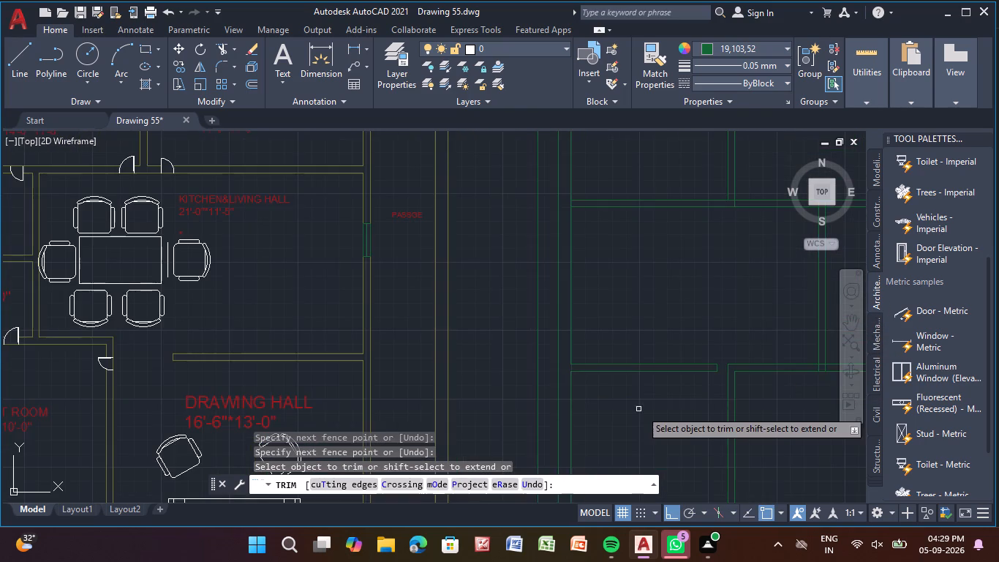
Trim the two vertical wall line ends that run between the lines of the southeast room's northern wall.
scroll(660, 416, down, 1)
middle_drag(657, 414, 464, 409)
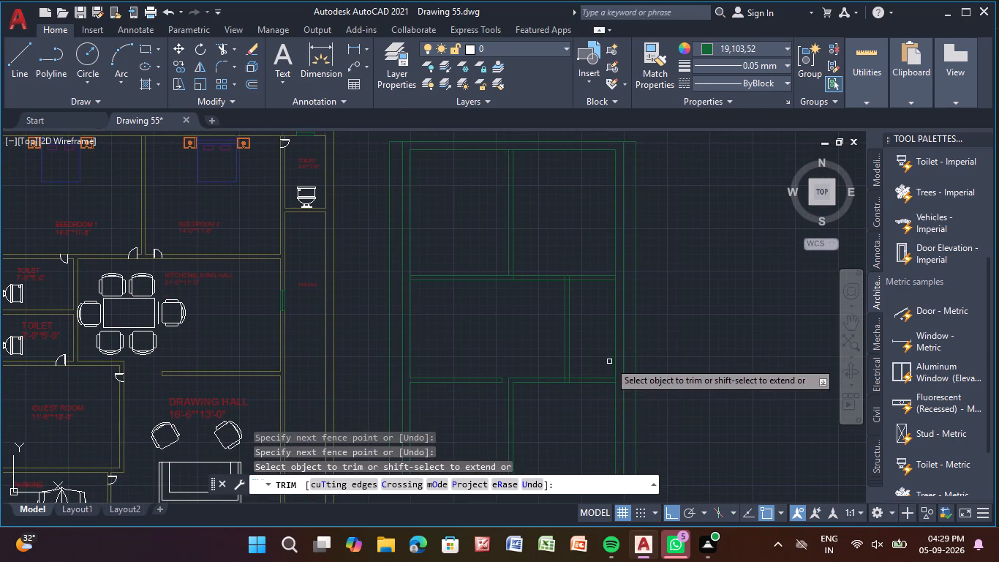
scroll(574, 372, up, 2)
middle_drag(574, 372, 660, 284)
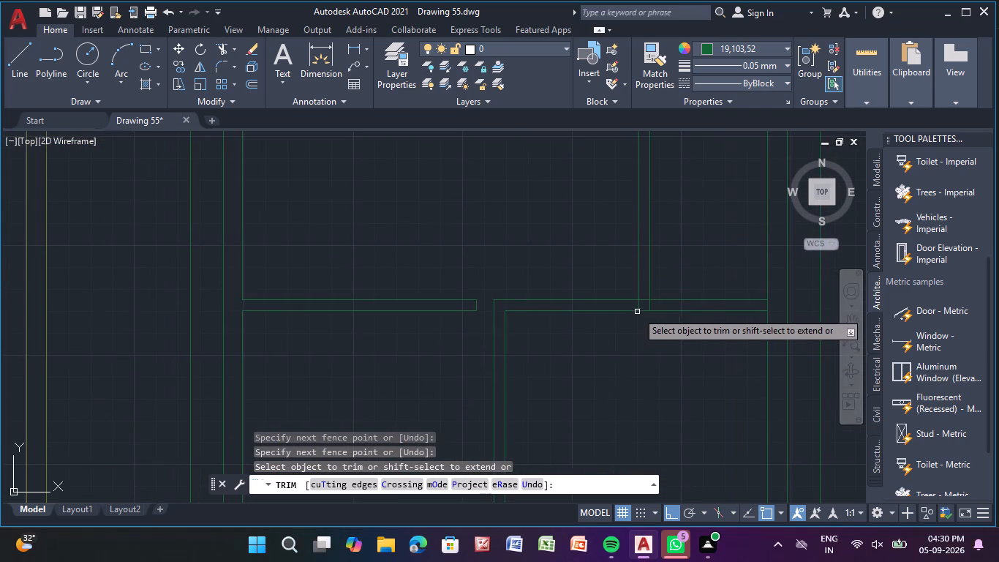
scroll(640, 305, up, 4)
drag(728, 305, 554, 305)
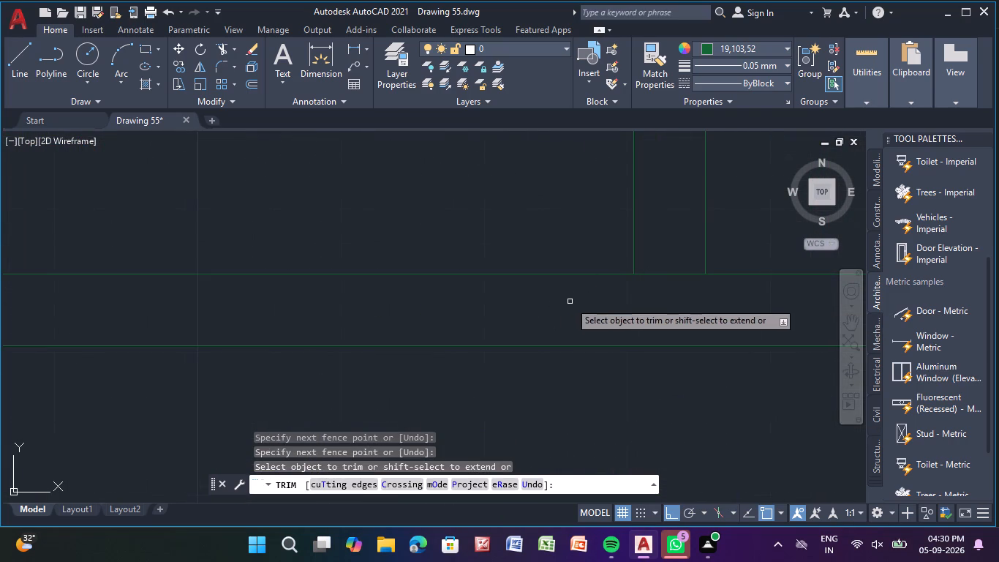
Trim the southeast room's northern wall lines where the vertical wall above meets them.
drag(657, 220, 660, 288)
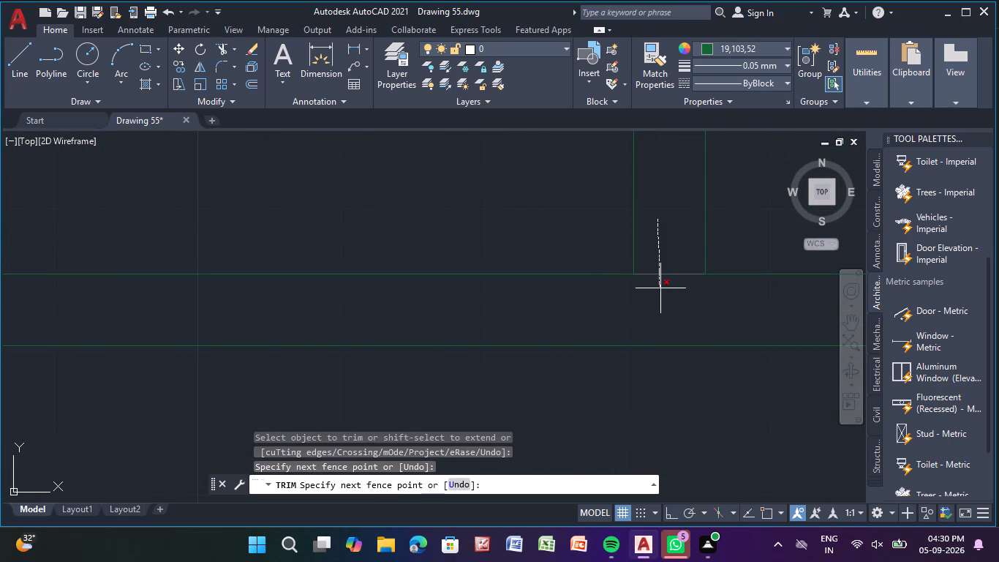
drag(660, 288, 687, 300)
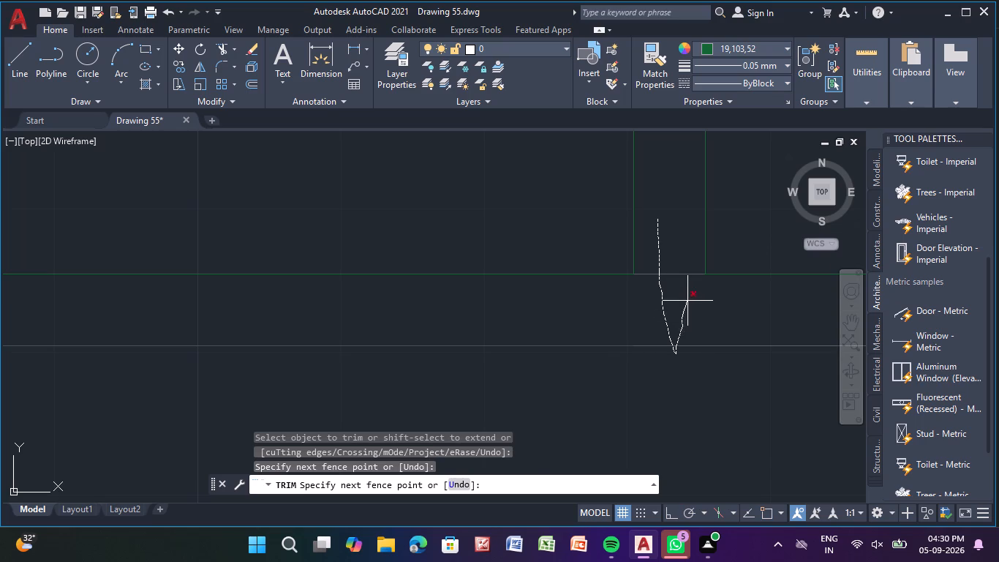
drag(687, 300, 687, 299)
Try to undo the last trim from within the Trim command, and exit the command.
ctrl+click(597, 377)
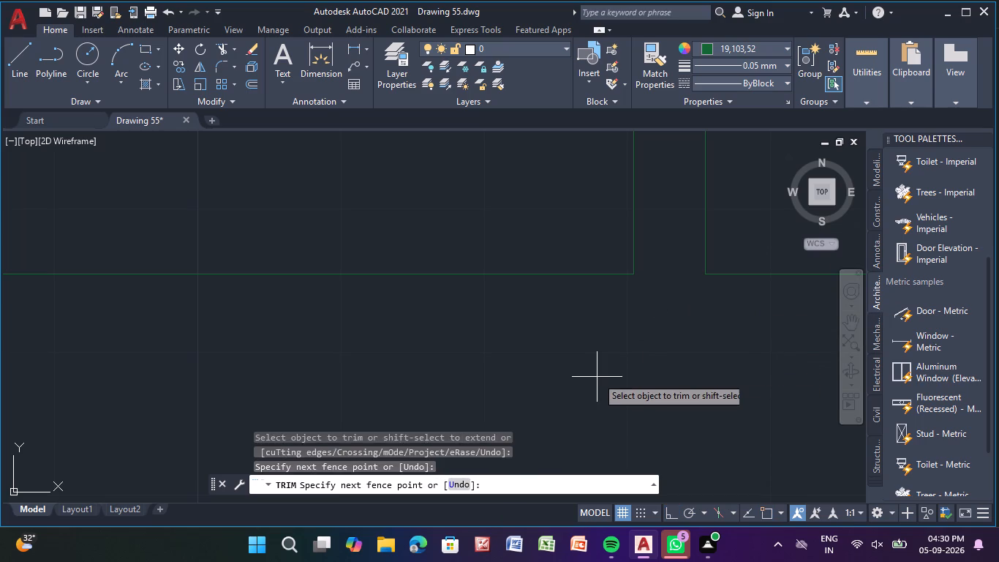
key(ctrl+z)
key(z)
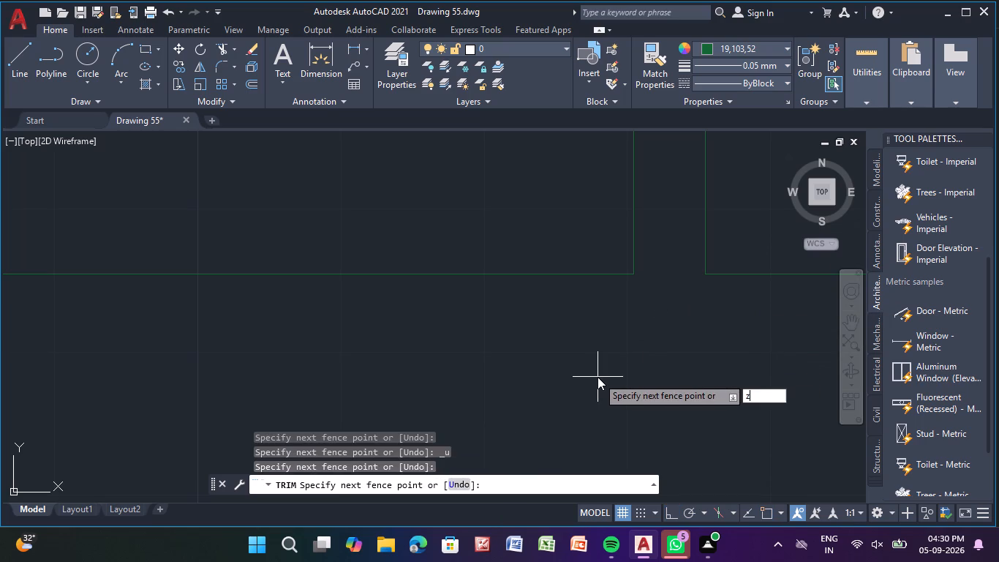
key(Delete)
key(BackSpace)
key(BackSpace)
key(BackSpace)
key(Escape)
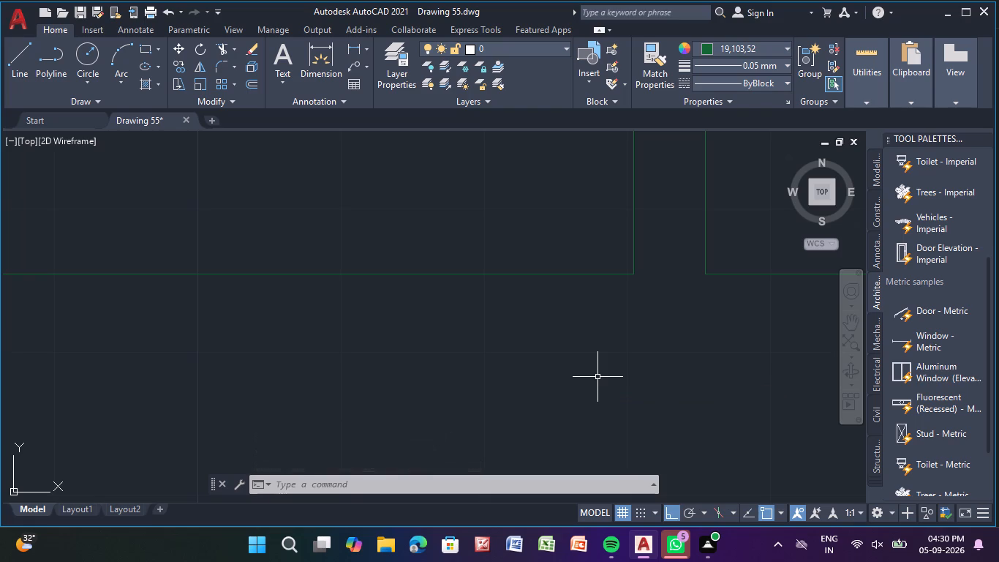
Draw a 10' horizontal line from the top end of the southeast room's inner western wall line to the inner eastern wall line.
scroll(606, 380, down, 3)
middle_drag(500, 341, 475, 249)
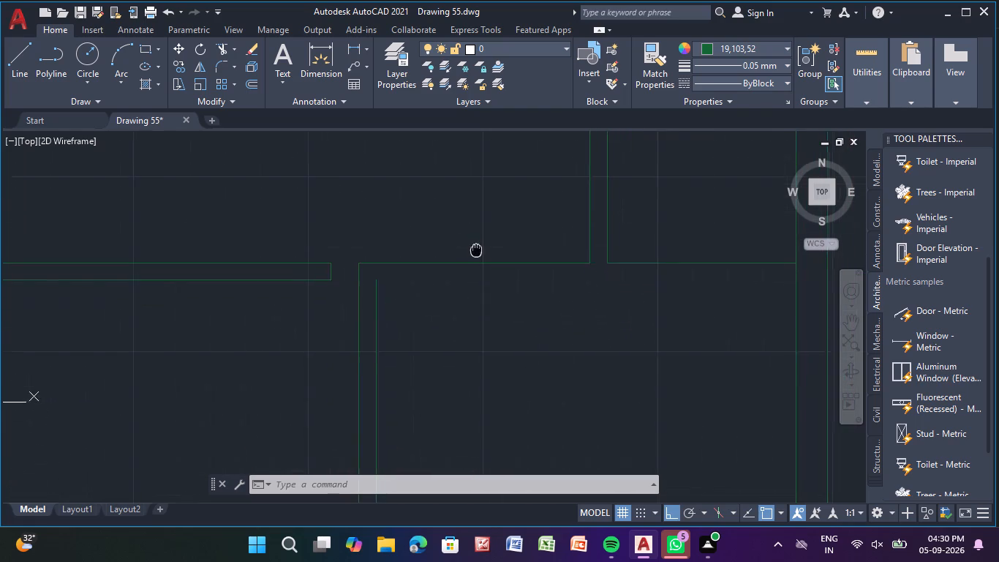
middle_drag(475, 249, 472, 236)
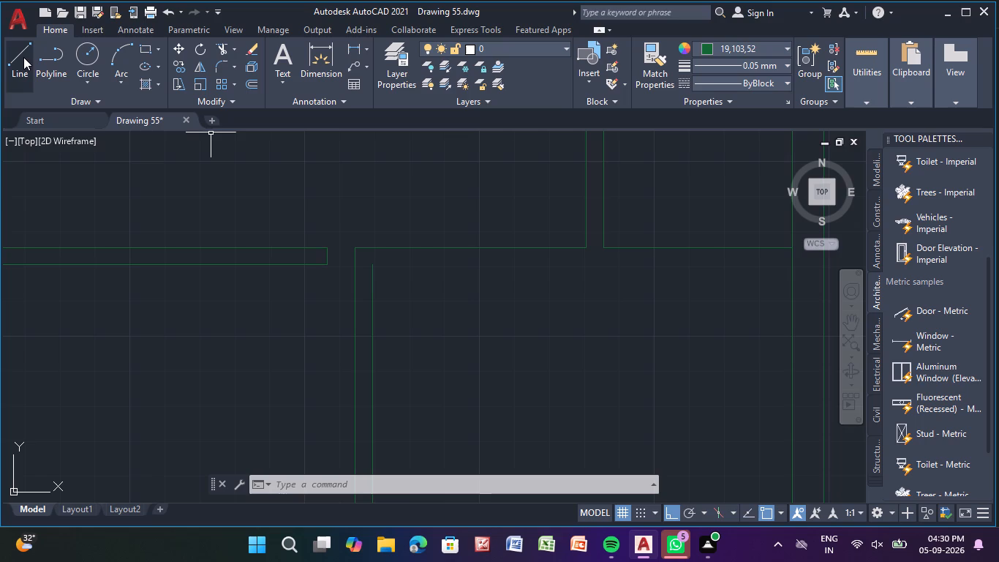
click(23, 56)
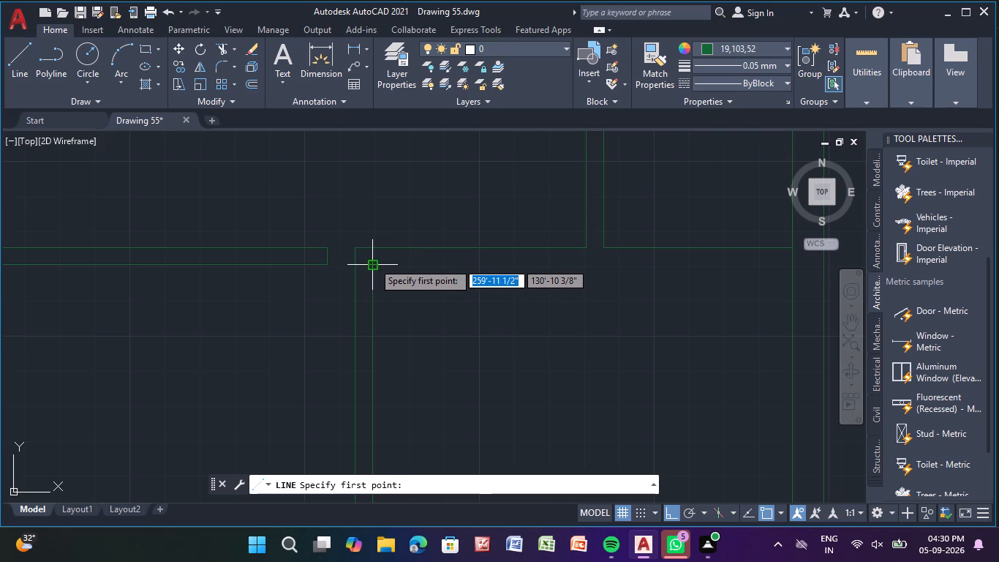
click(373, 261)
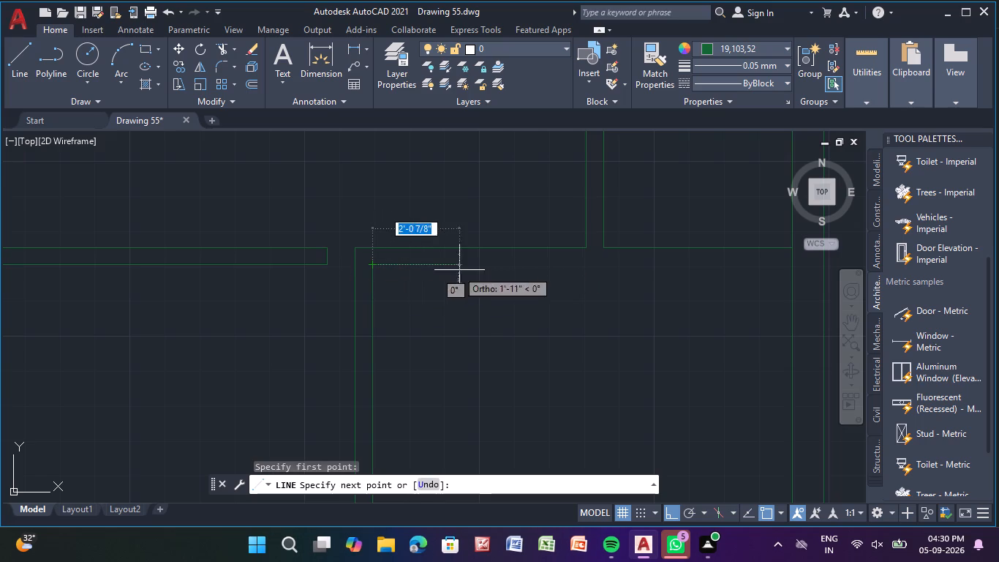
click(791, 268)
key(Escape)
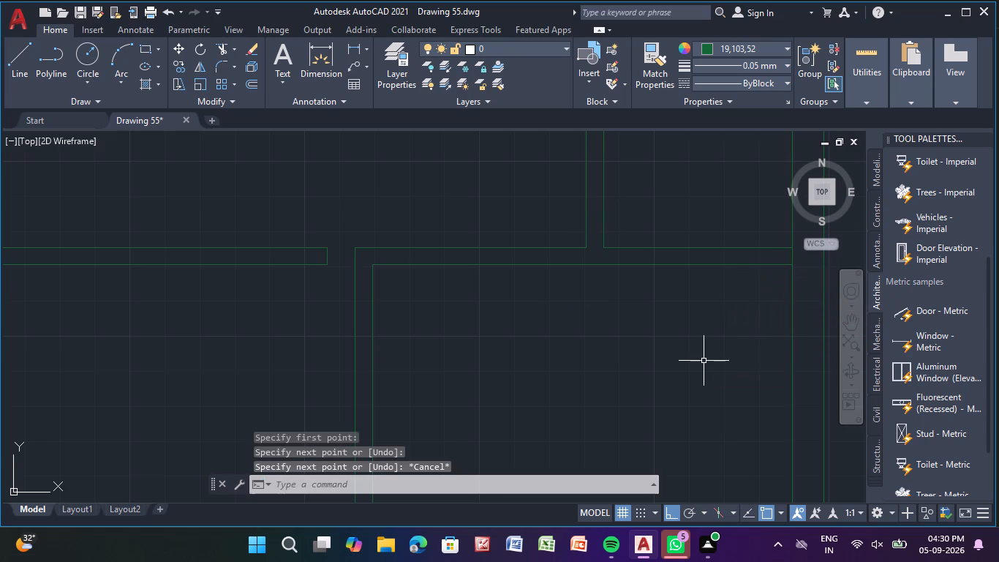
Trim the end of the northern rooms' vertical partition line that runs between the lines of the horizontal wall below.
scroll(643, 318, down, 3)
middle_drag(634, 330, 640, 391)
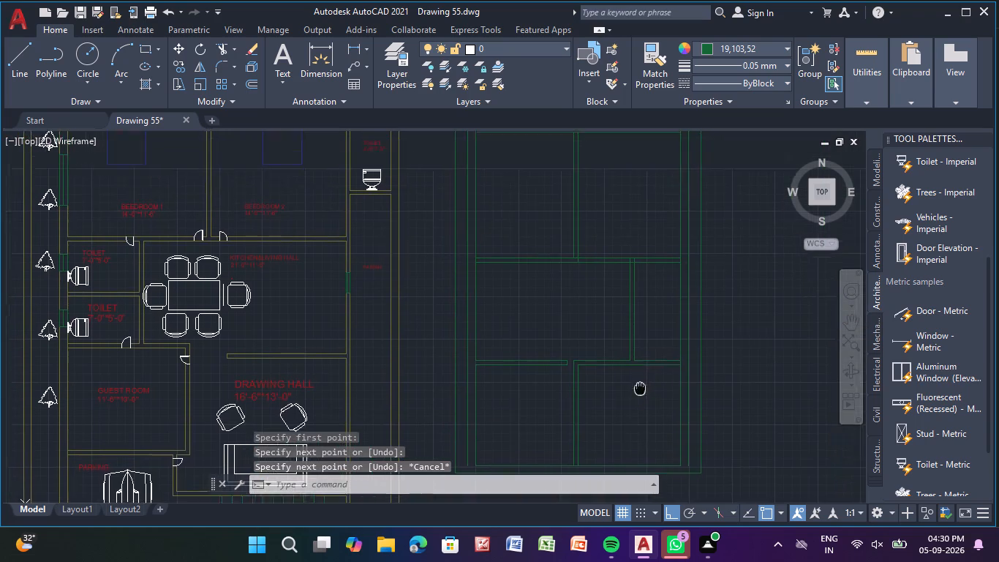
middle_drag(640, 391, 635, 407)
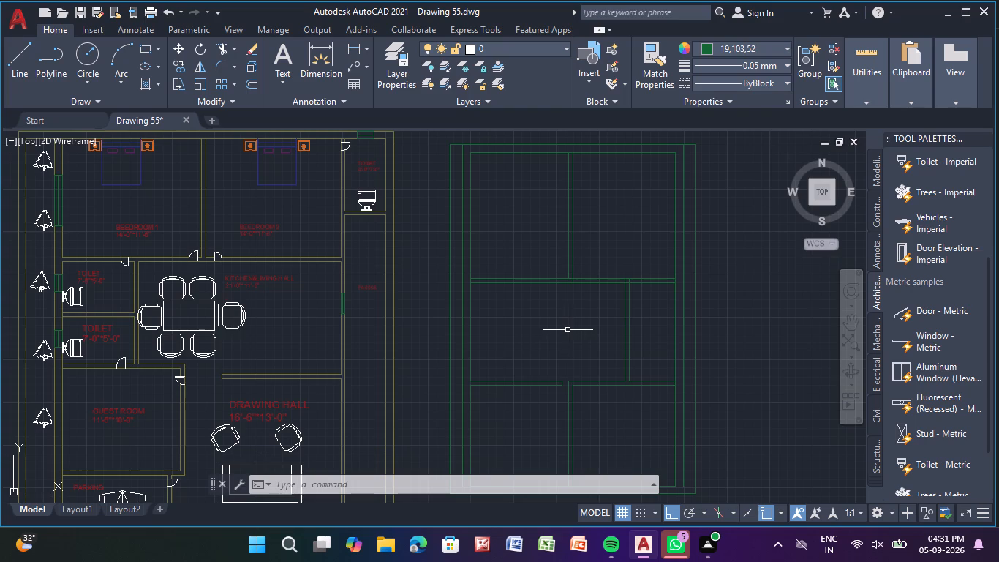
middle_drag(560, 325, 529, 377)
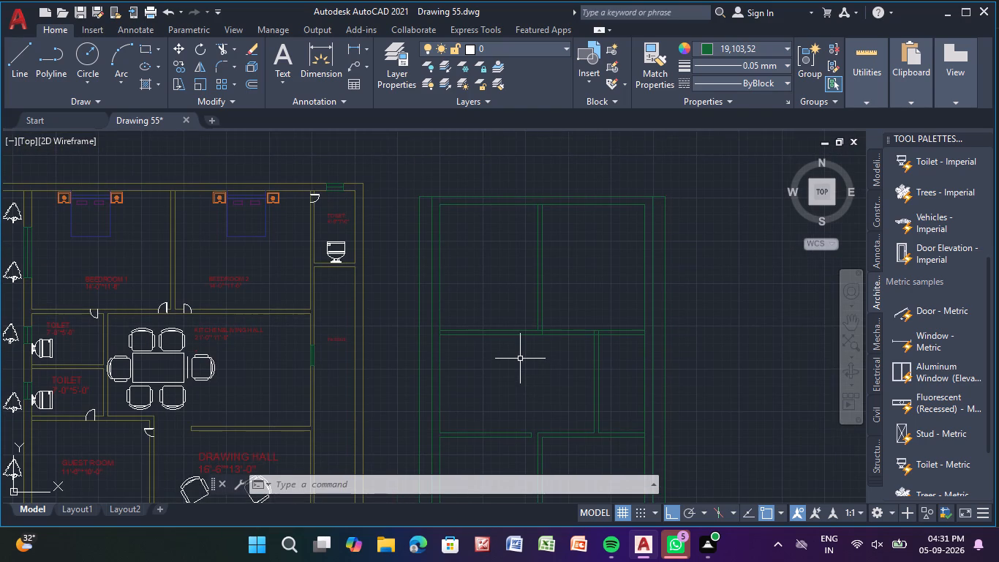
click(222, 43)
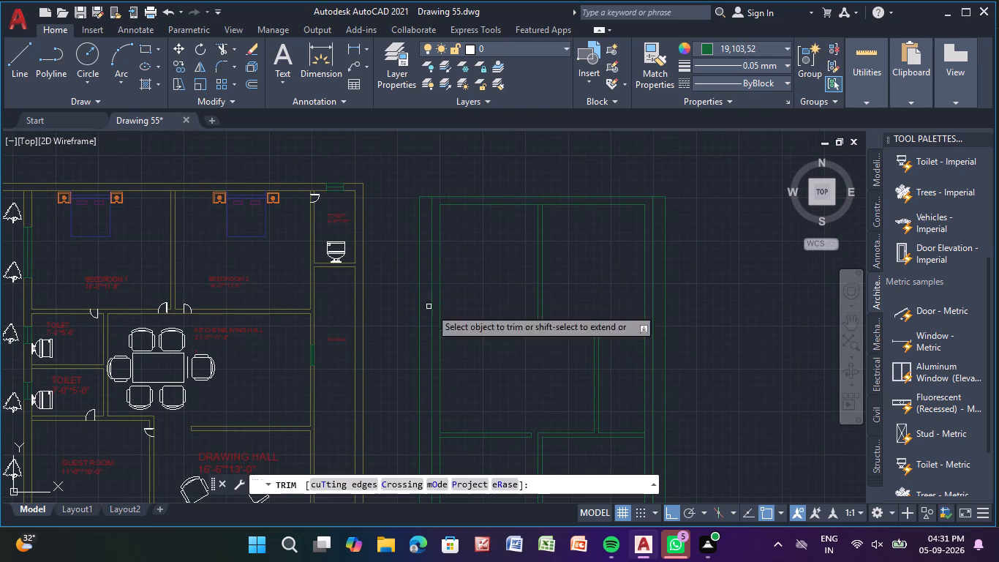
scroll(548, 349, up, 5)
middle_drag(548, 342, 550, 375)
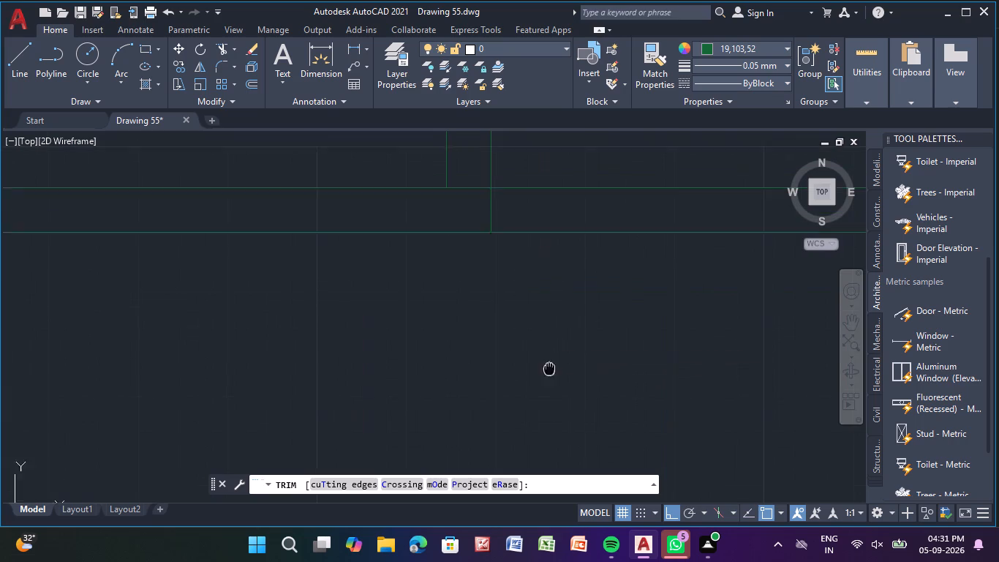
middle_drag(550, 375, 559, 433)
drag(534, 278, 456, 278)
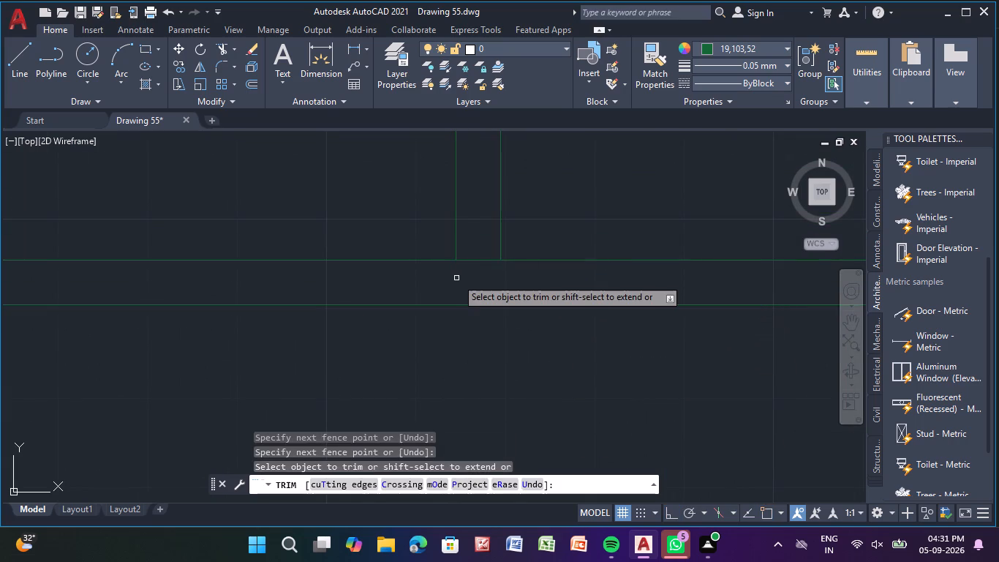
Trim the eastern partition's line ends inside the upper horizontal wall and that wall's lower line between them, opening the T-junction.
scroll(459, 271, down, 3)
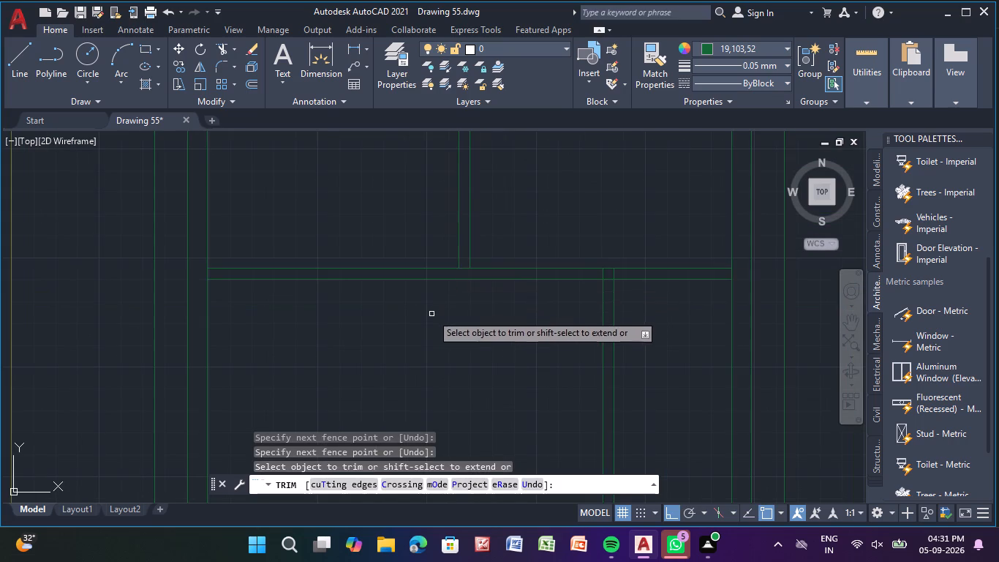
scroll(431, 328, down, 1)
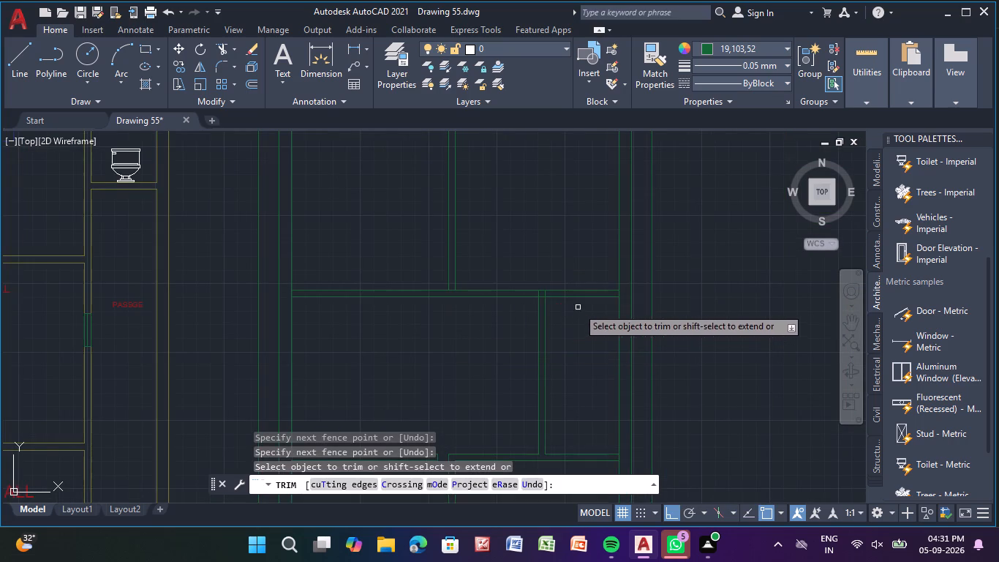
middle_drag(578, 307, 601, 365)
scroll(581, 354, up, 4)
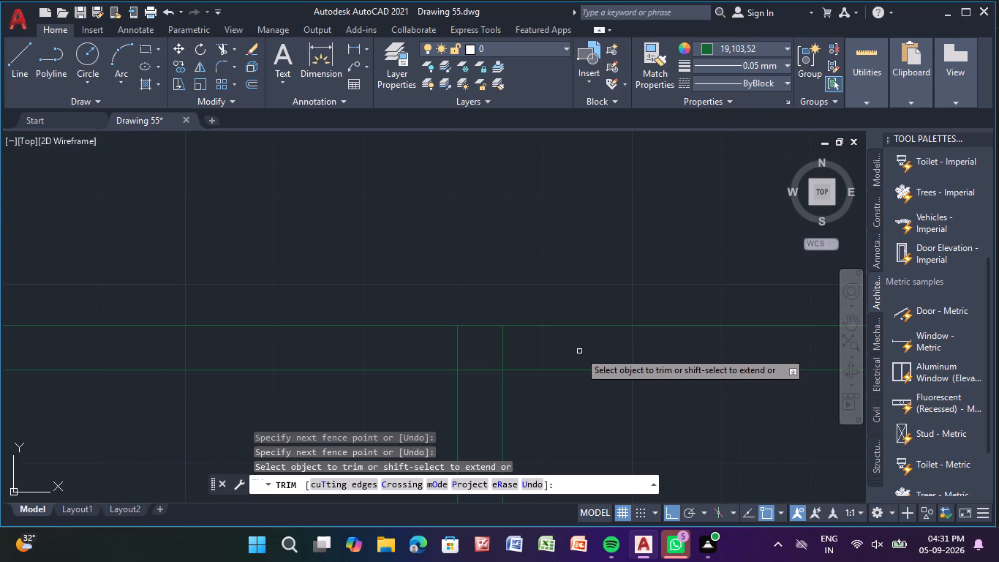
middle_drag(586, 341, 760, 331)
scroll(760, 331, up, 4)
scroll(760, 331, down, 3)
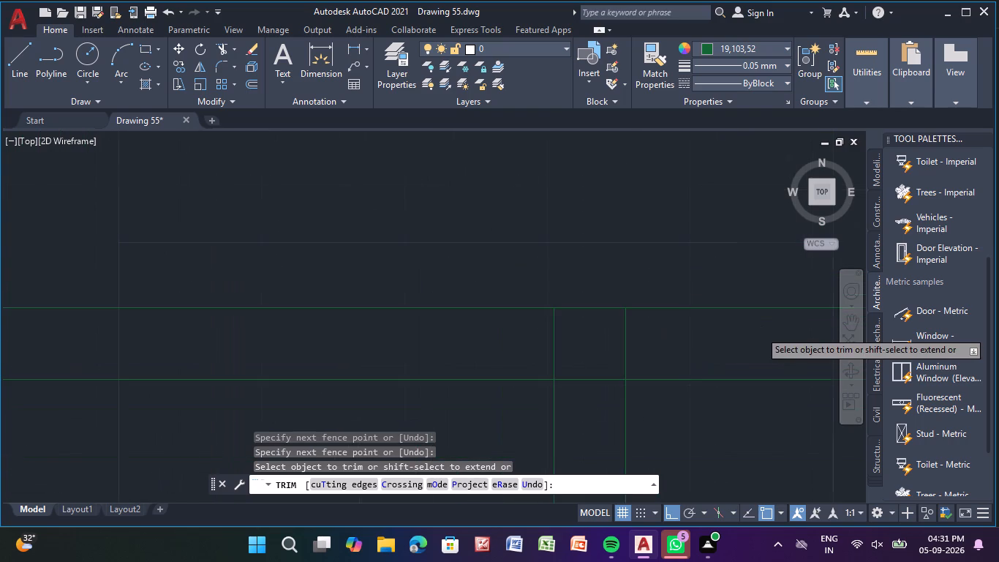
drag(665, 341, 530, 344)
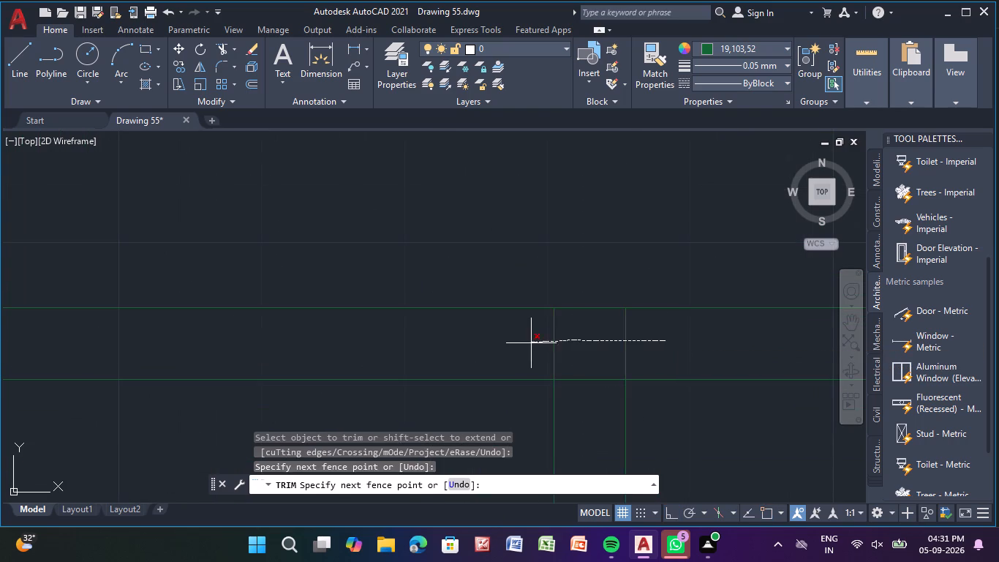
drag(530, 344, 524, 345)
drag(587, 374, 587, 413)
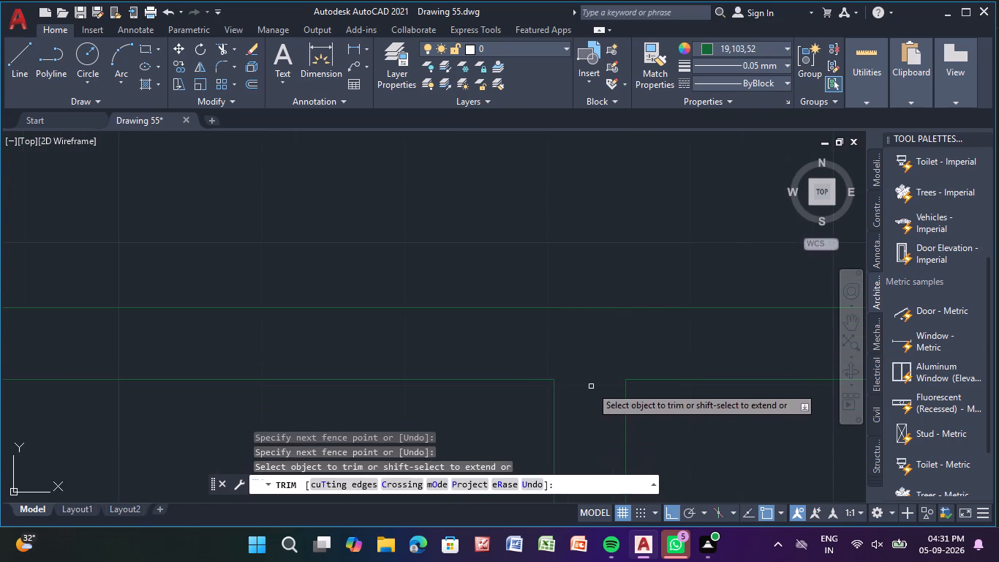
Trim the upper horizontal wall's top line between the northern partition's two lines, and exit the Trim command.
scroll(591, 386, down, 4)
scroll(551, 272, down, 1)
middle_drag(553, 271, 554, 271)
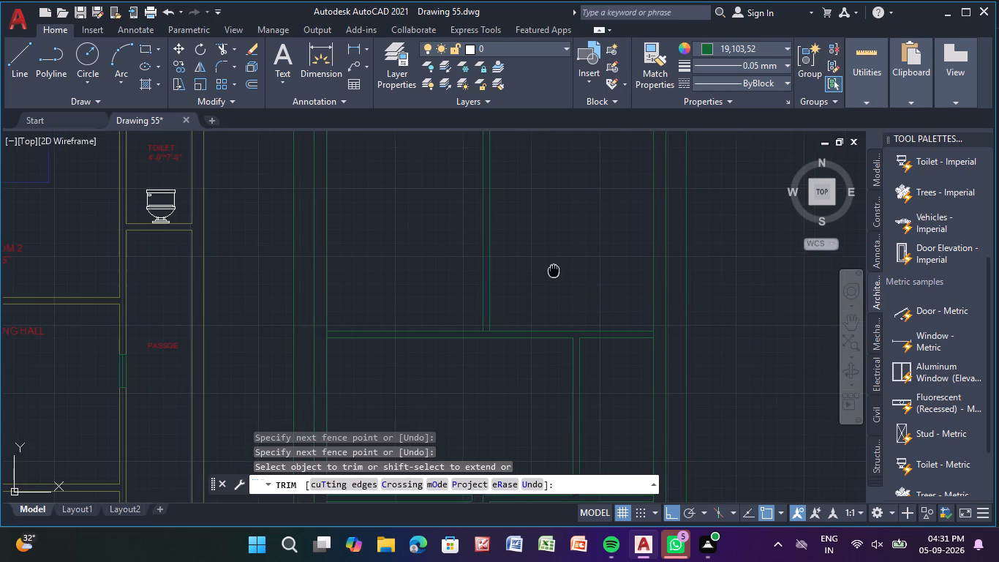
middle_drag(554, 271, 676, 252)
scroll(608, 327, up, 2)
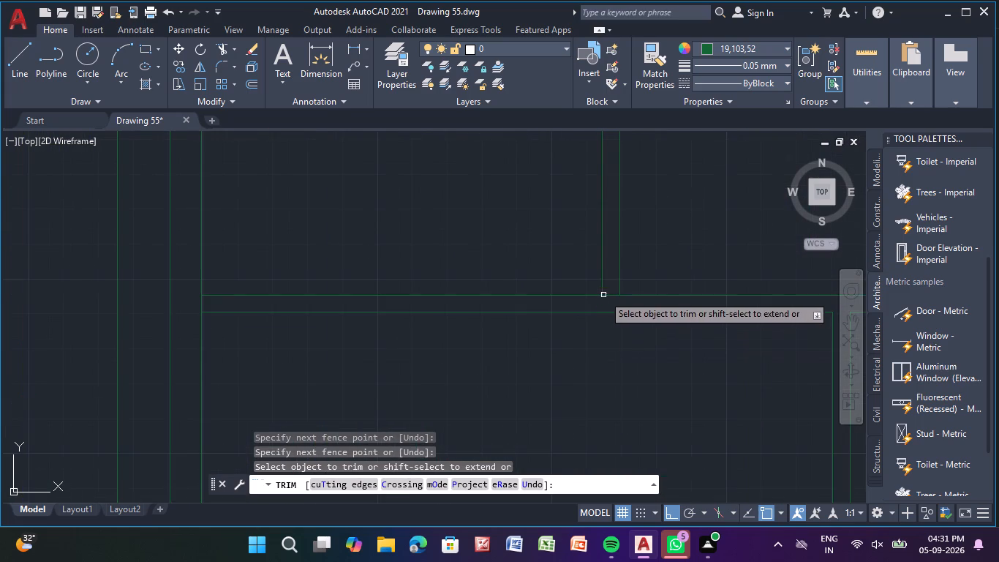
scroll(613, 297, up, 3)
drag(609, 277, 606, 311)
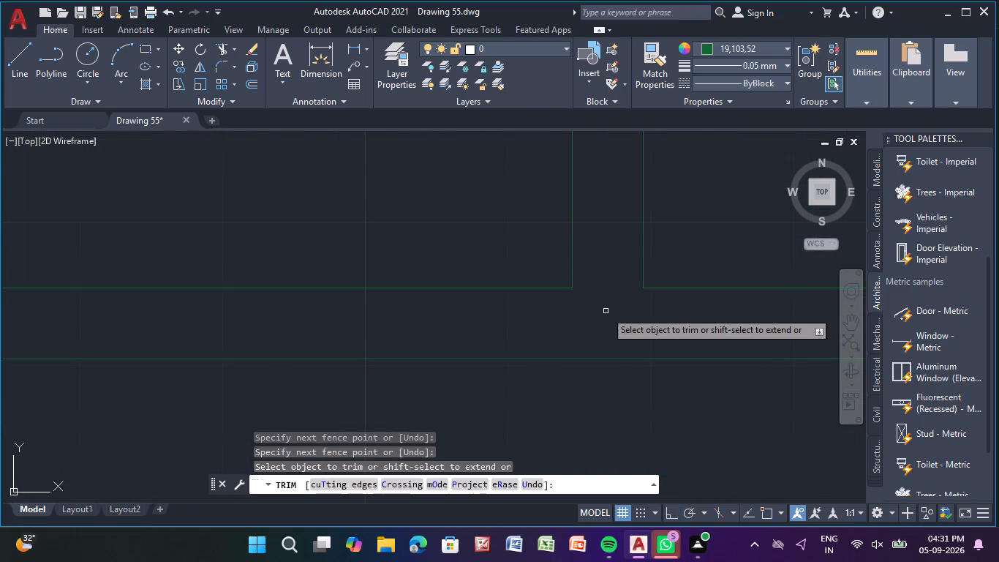
scroll(585, 298, down, 4)
scroll(461, 225, down, 2)
middle_drag(460, 222, 470, 252)
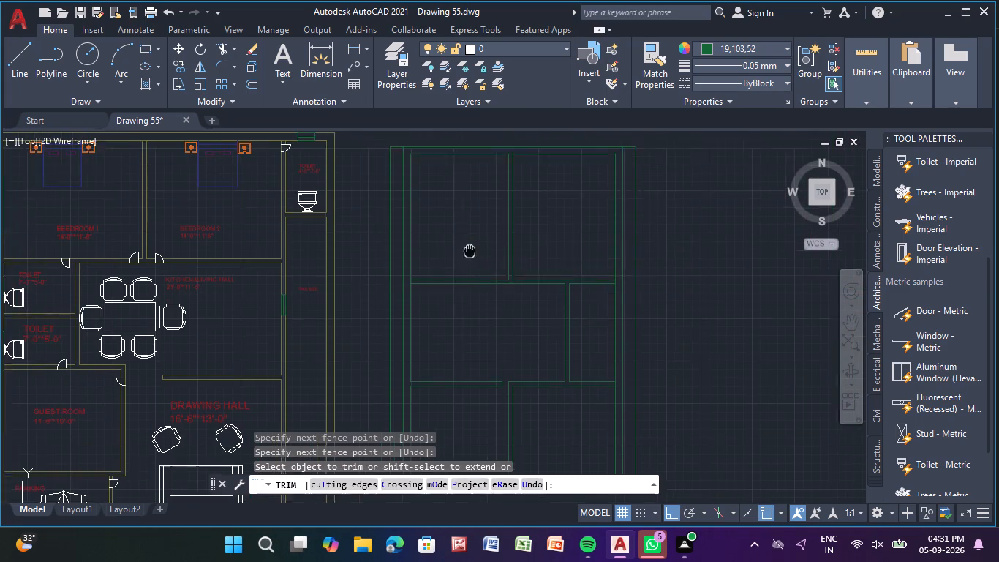
middle_drag(470, 252, 464, 288)
middle_click(464, 288)
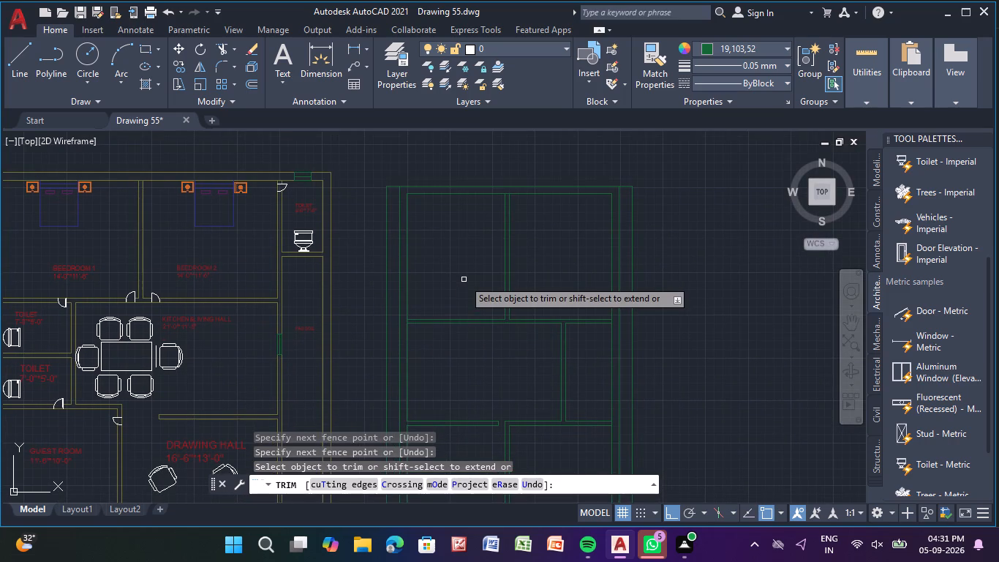
key(Escape)
key(Escape)
key(Escape)
key(Escape)
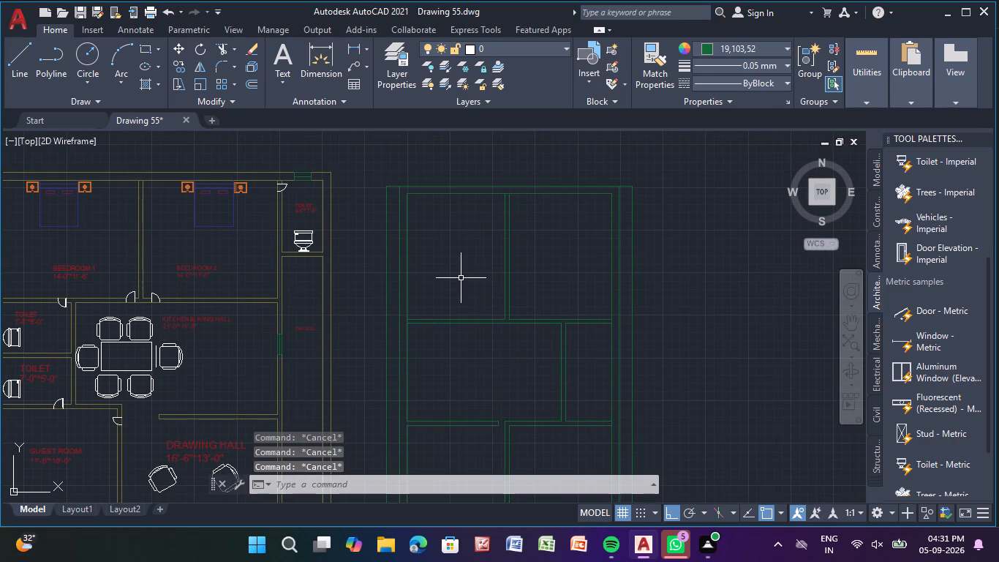
Extend the second vertical lines near the plan's western and eastern edges down to the outermost southern wall line.
text(ex)
key(Return)
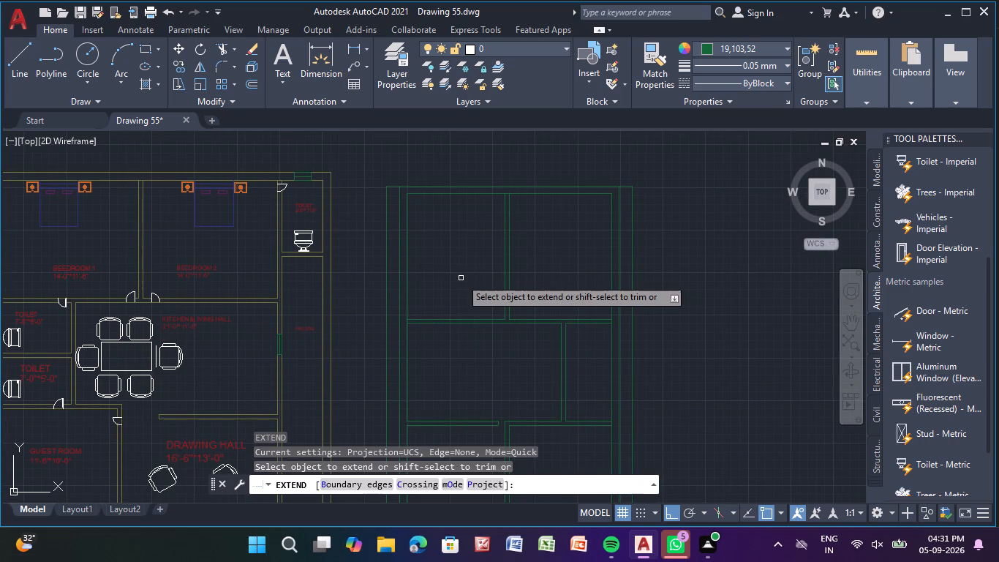
middle_drag(453, 387, 452, 387)
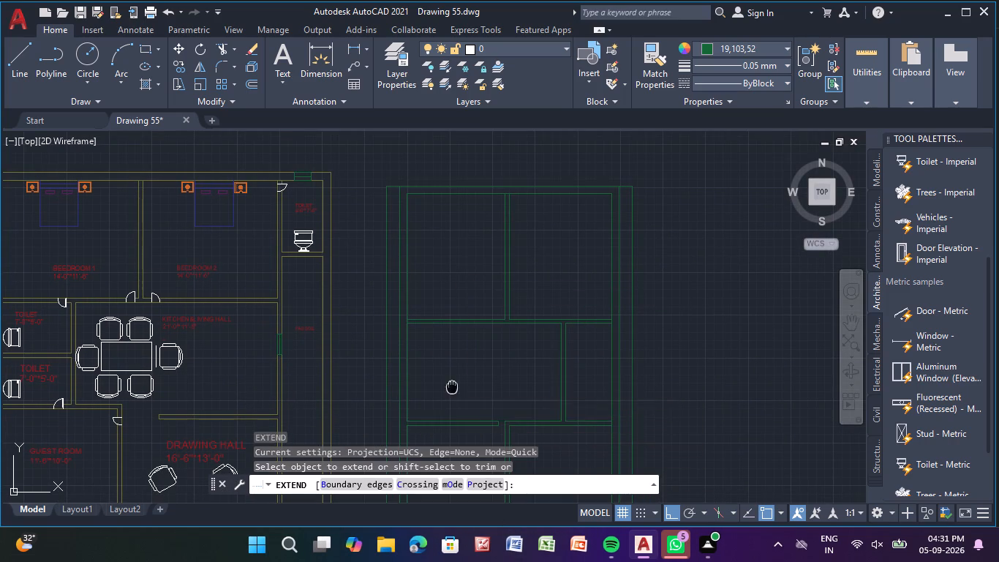
middle_drag(452, 387, 504, 191)
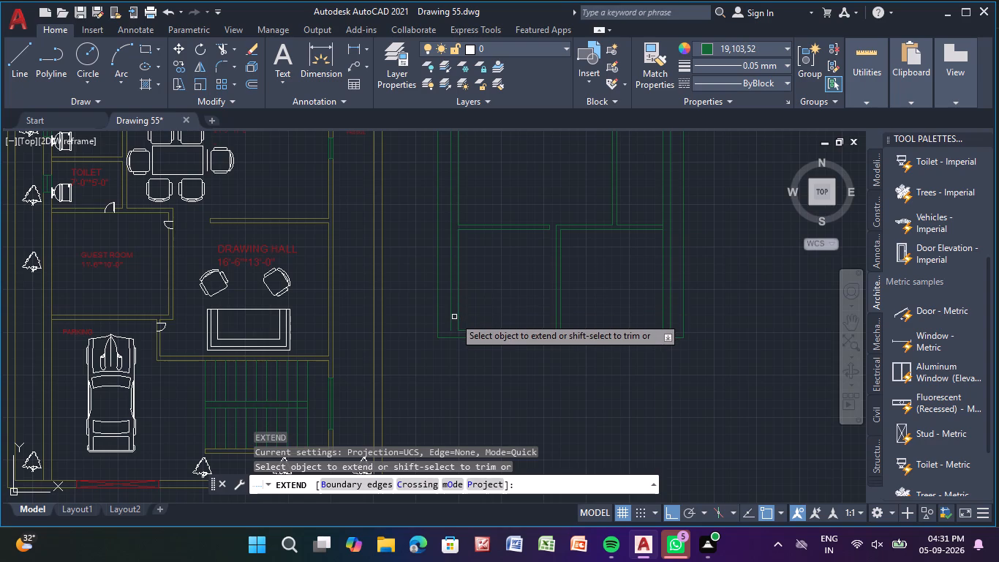
click(451, 321)
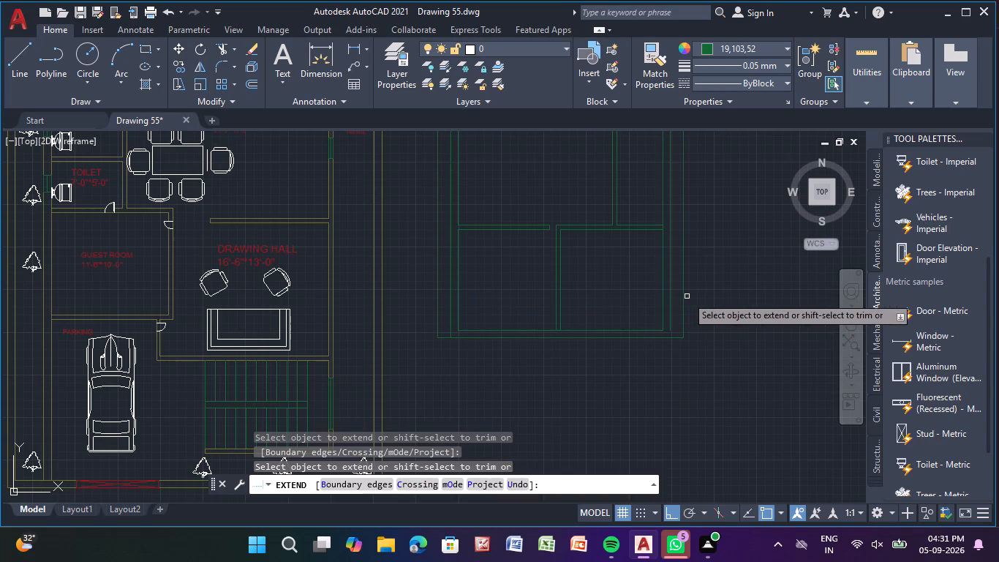
scroll(621, 294, up, 3)
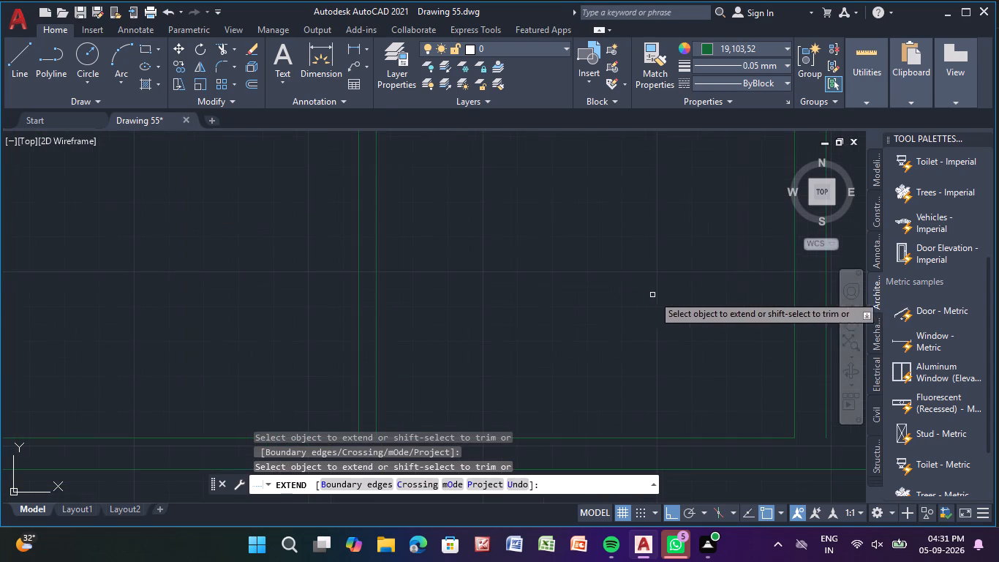
middle_drag(699, 324, 291, 182)
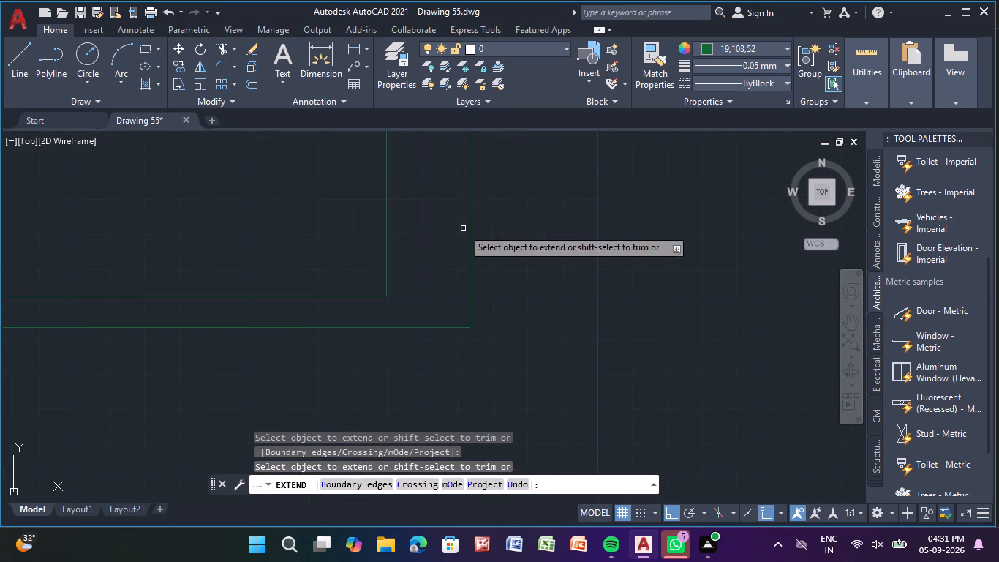
click(418, 277)
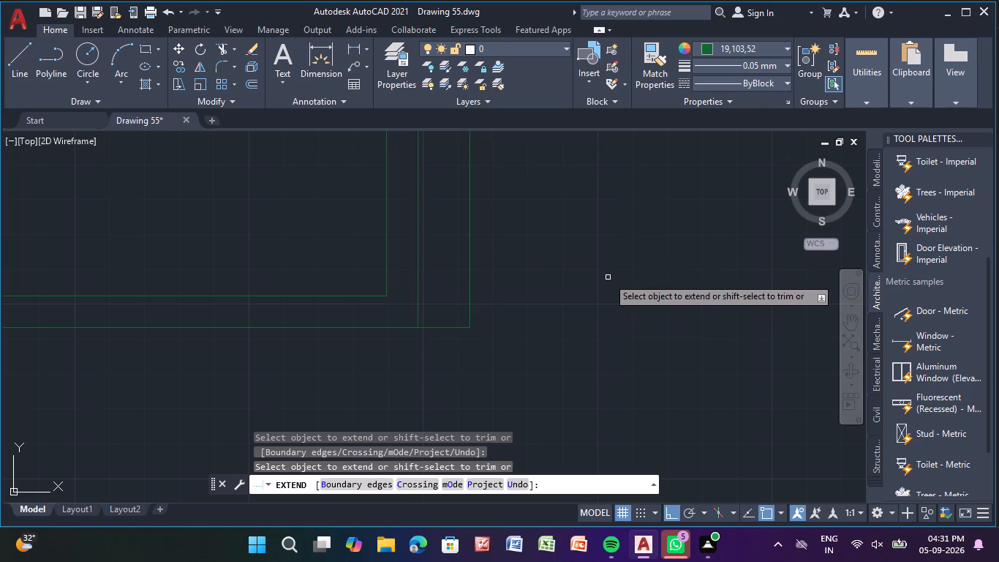
key(Escape)
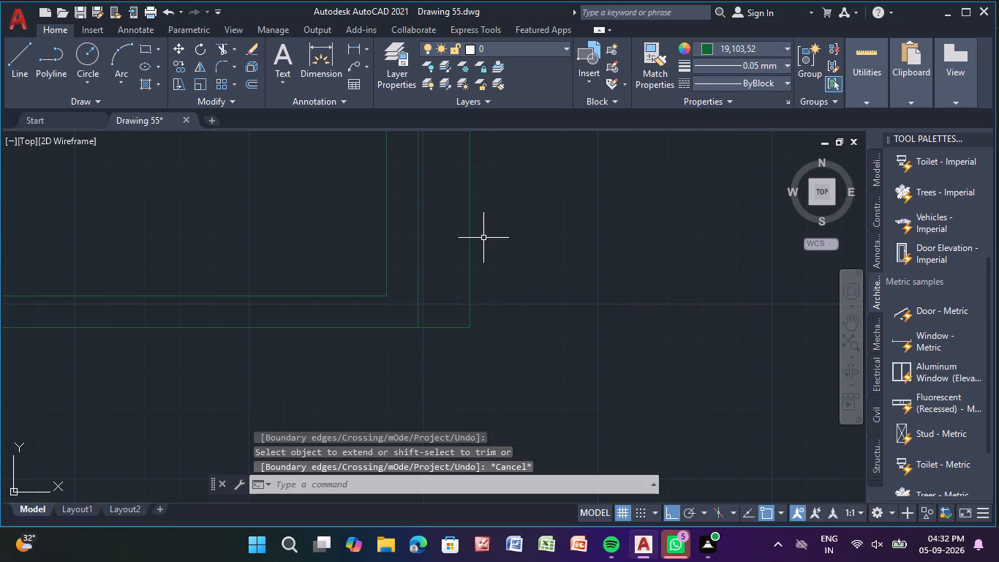
Set the current object colour to the dark purple 100,33,101.
scroll(427, 268, down, 2)
scroll(241, 312, down, 2)
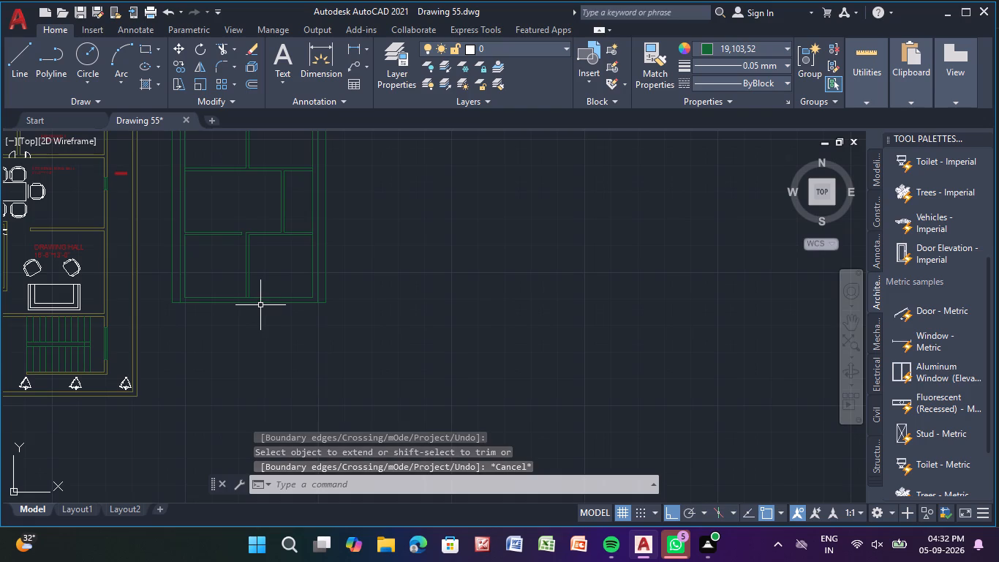
middle_drag(263, 304, 415, 355)
scroll(295, 304, down, 1)
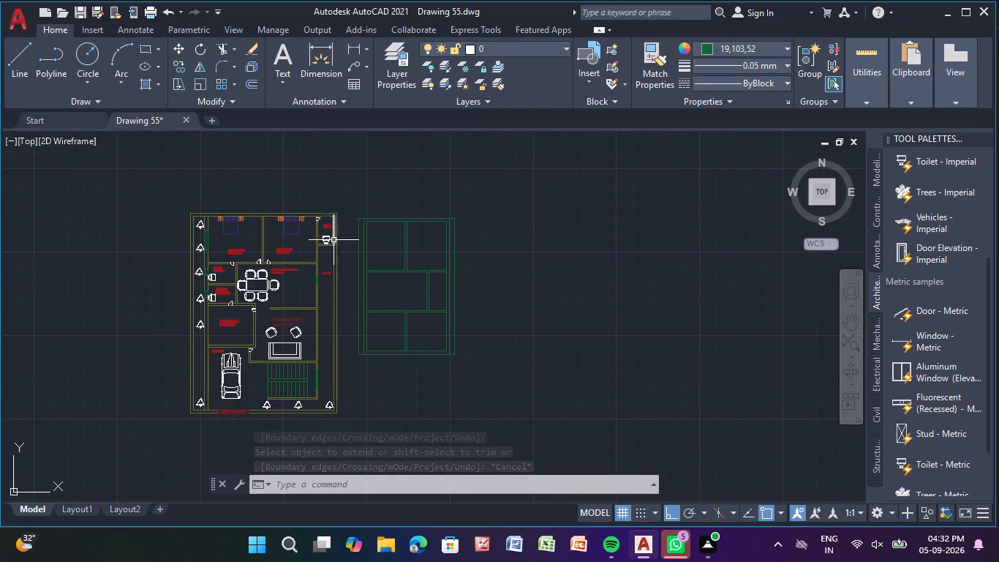
scroll(316, 214, up, 4)
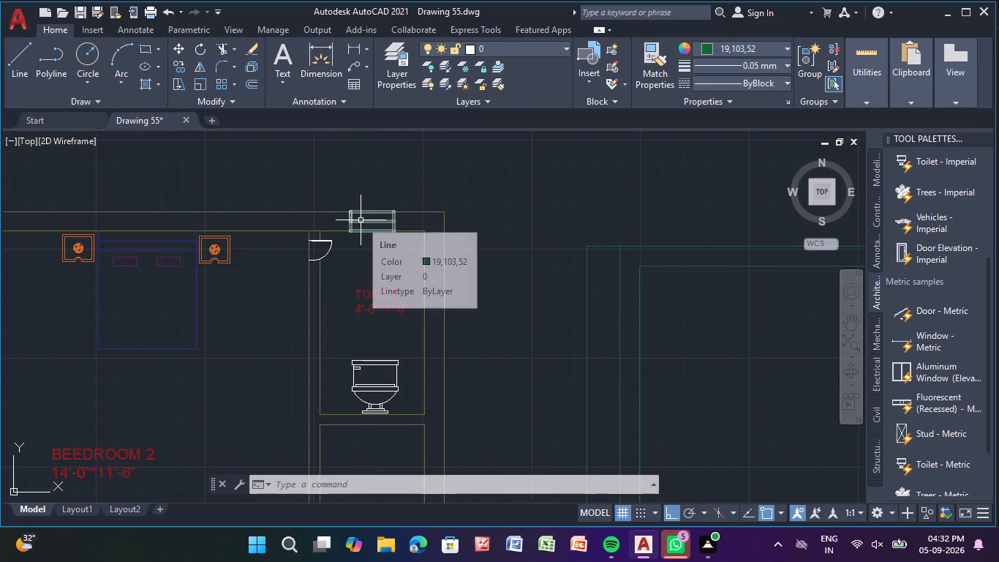
click(744, 43)
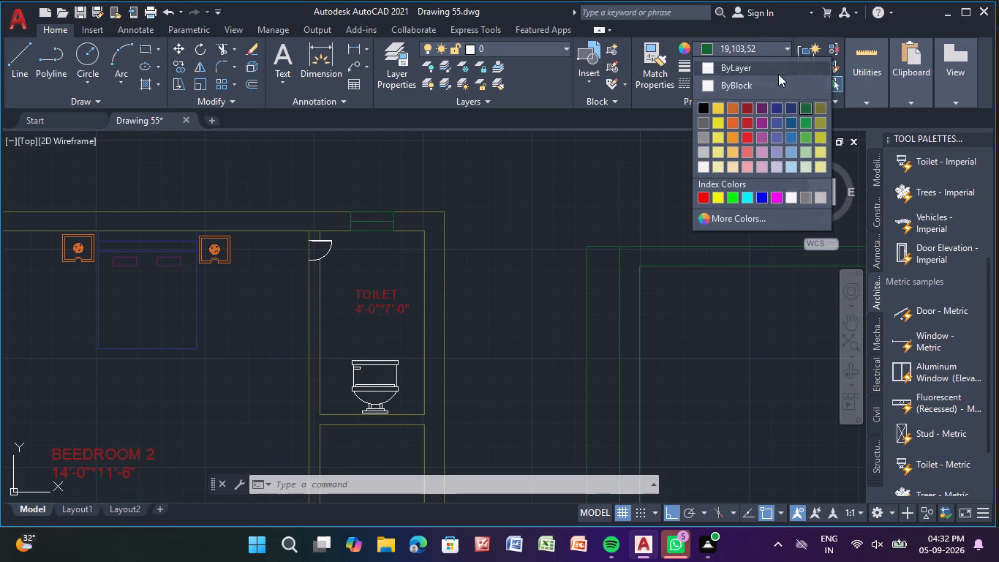
click(758, 105)
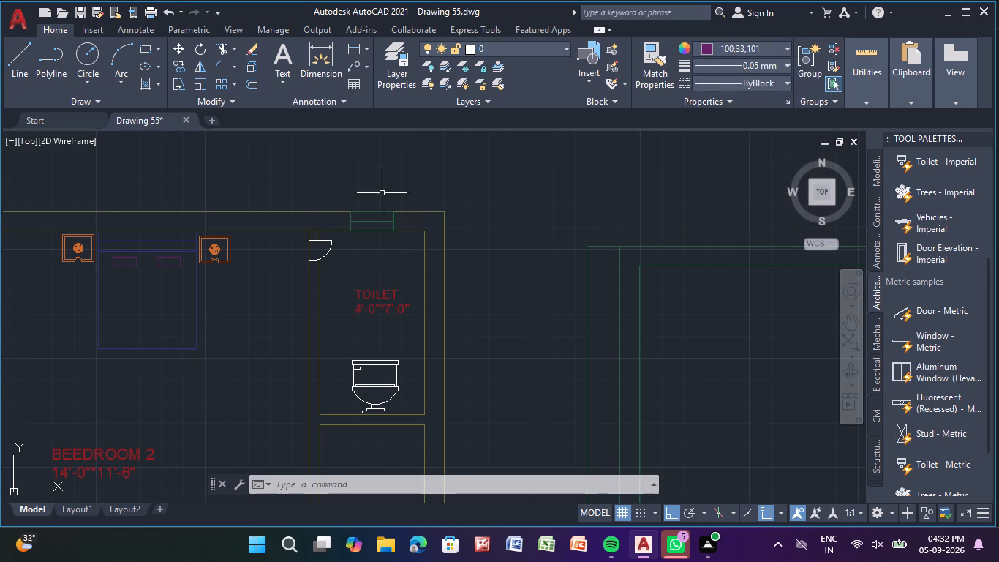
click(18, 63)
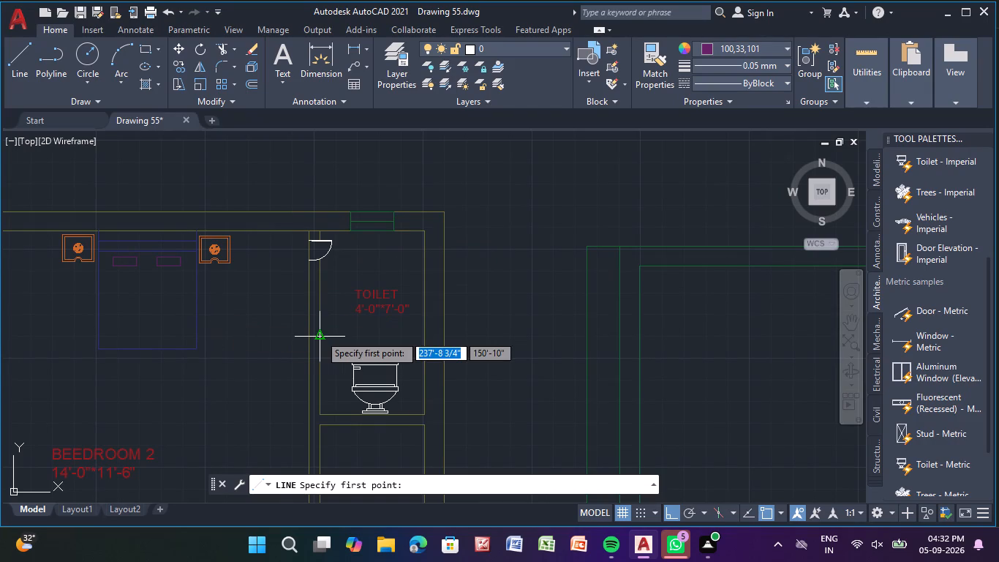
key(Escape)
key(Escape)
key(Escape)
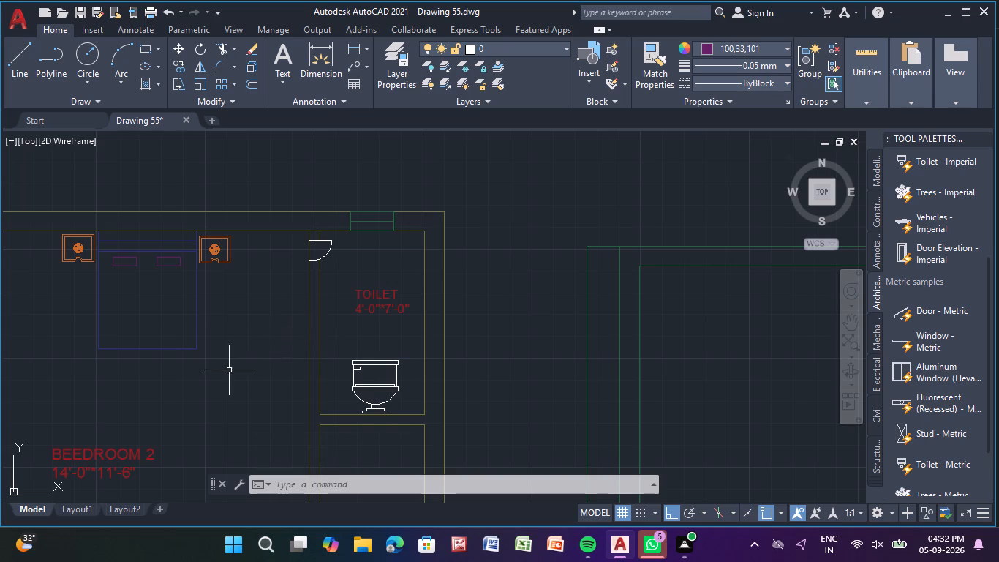
Copy Beedroom 2's door from the existing plan into the green plan's upper horizontal wall, just east of the northern partition, with Ortho off.
scroll(227, 371, down, 2)
middle_drag(227, 371, 382, 184)
scroll(274, 318, down, 1)
scroll(327, 231, up, 1)
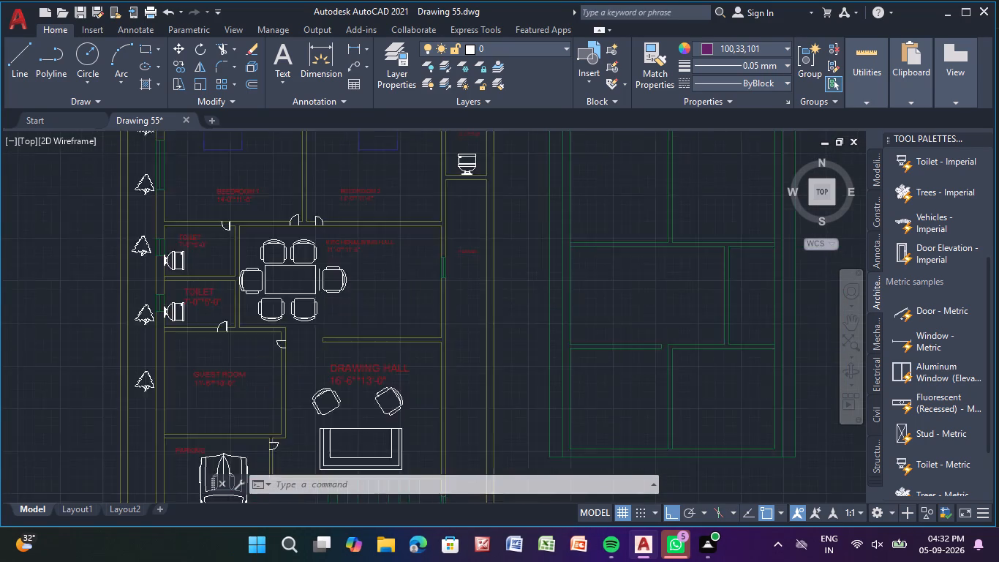
scroll(327, 231, up, 2)
middle_drag(326, 231, 410, 285)
click(375, 255)
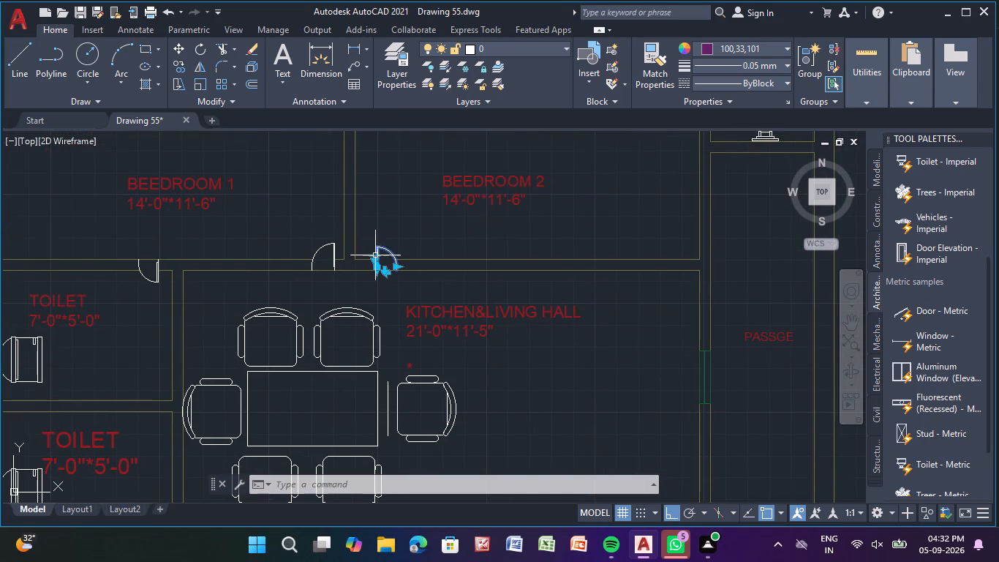
click(172, 61)
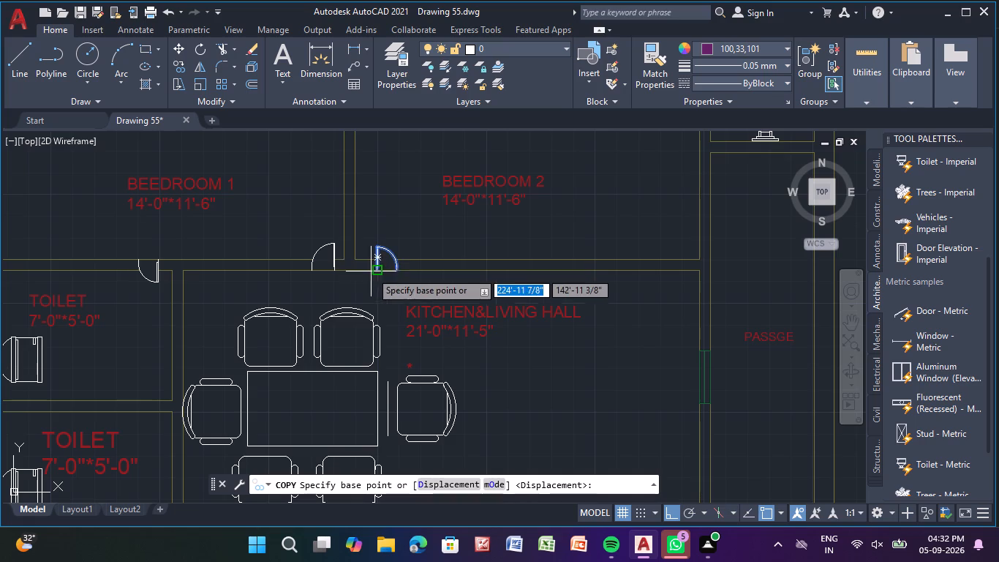
click(377, 258)
scroll(717, 341, down, 2)
middle_drag(495, 341, 460, 334)
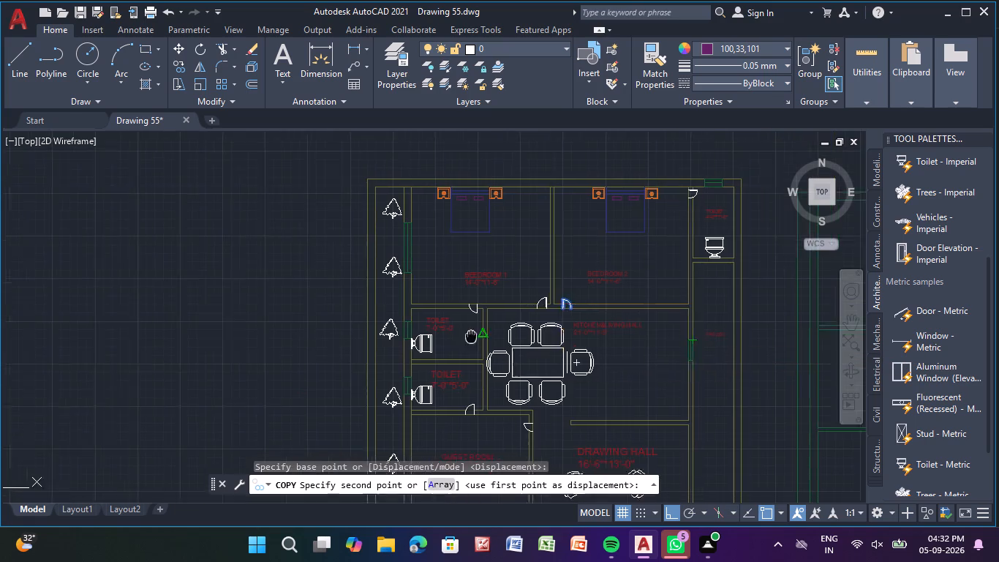
middle_drag(460, 334, 230, 285)
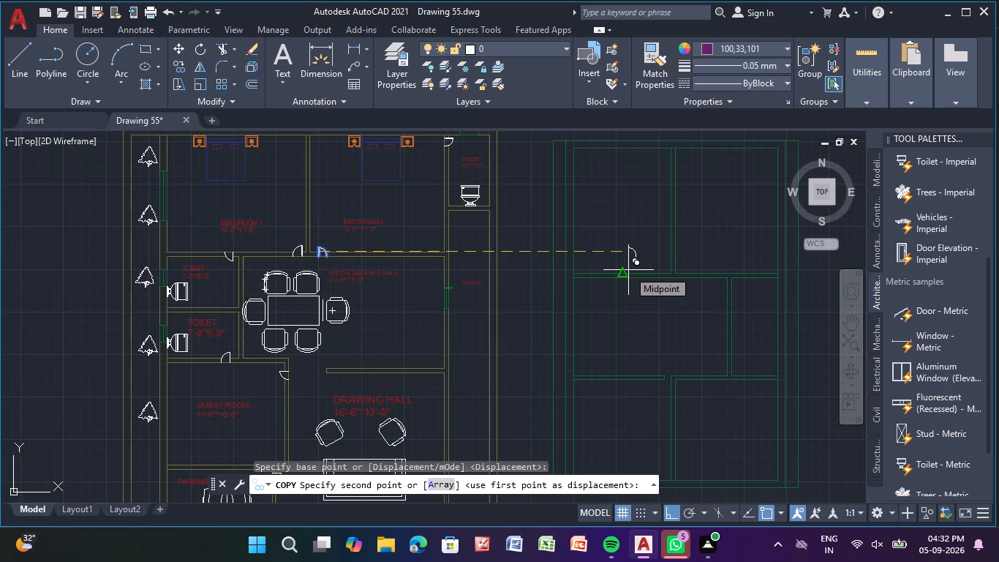
scroll(628, 270, up, 1)
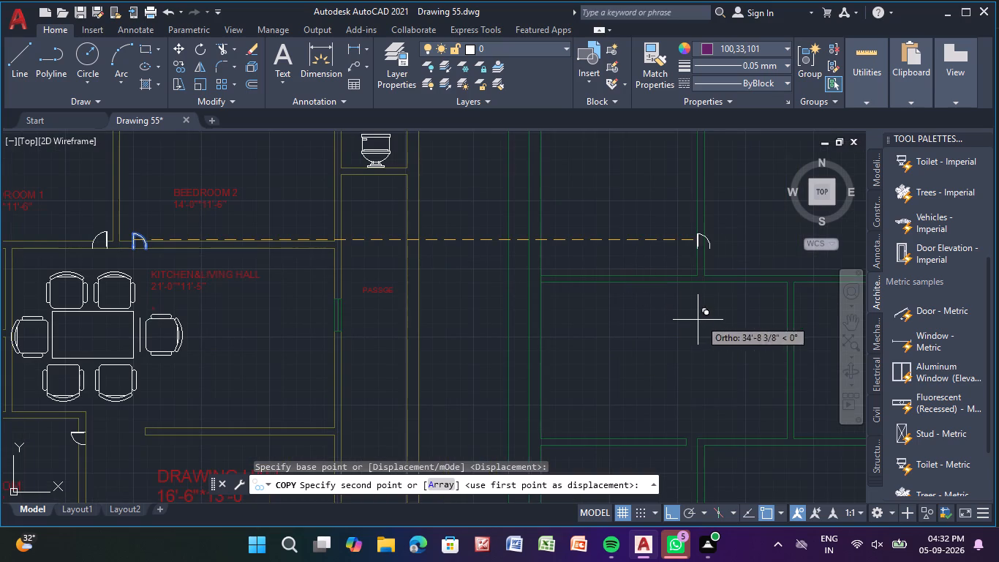
click(690, 519)
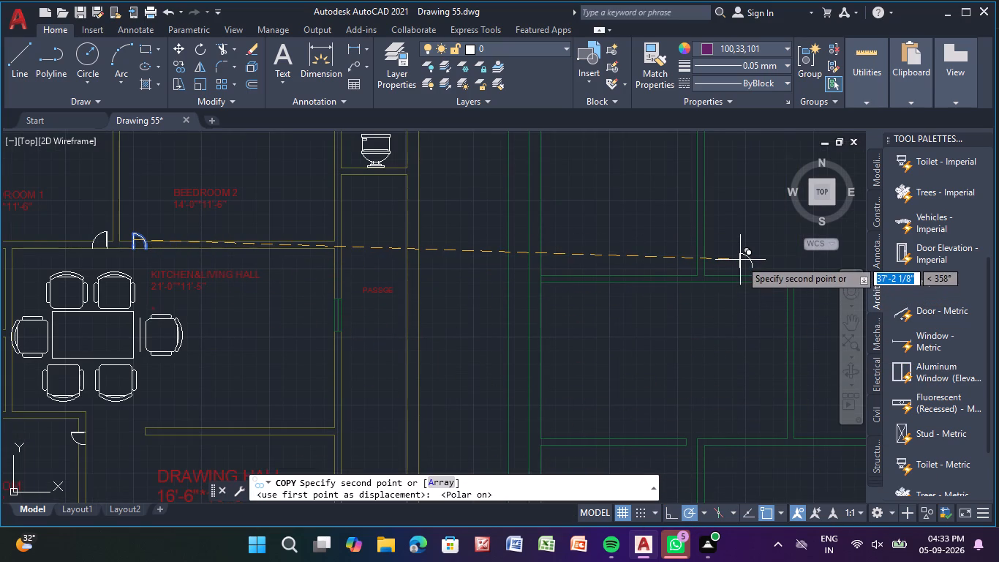
middle_drag(740, 259, 672, 274)
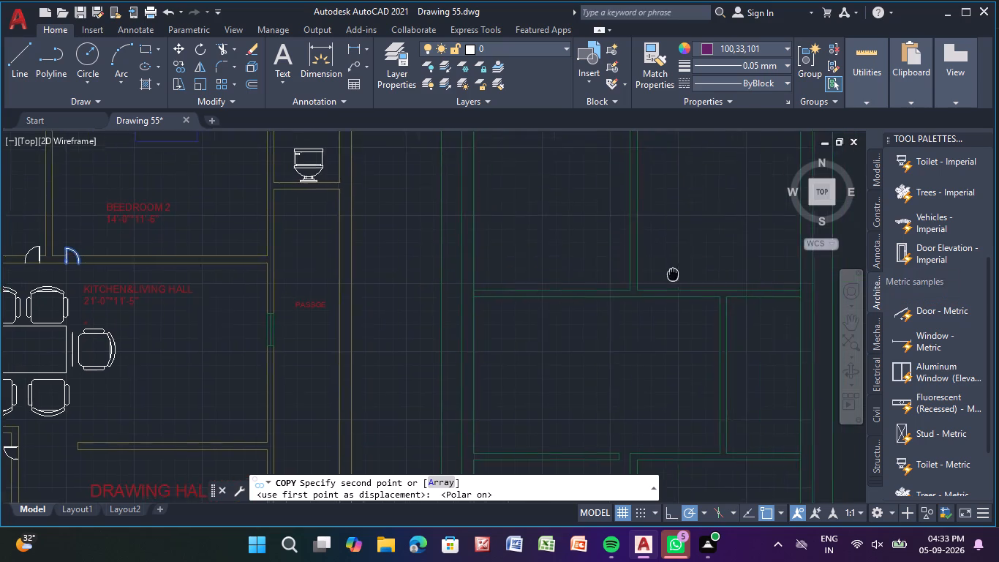
middle_drag(672, 274, 570, 287)
scroll(568, 303, up, 3)
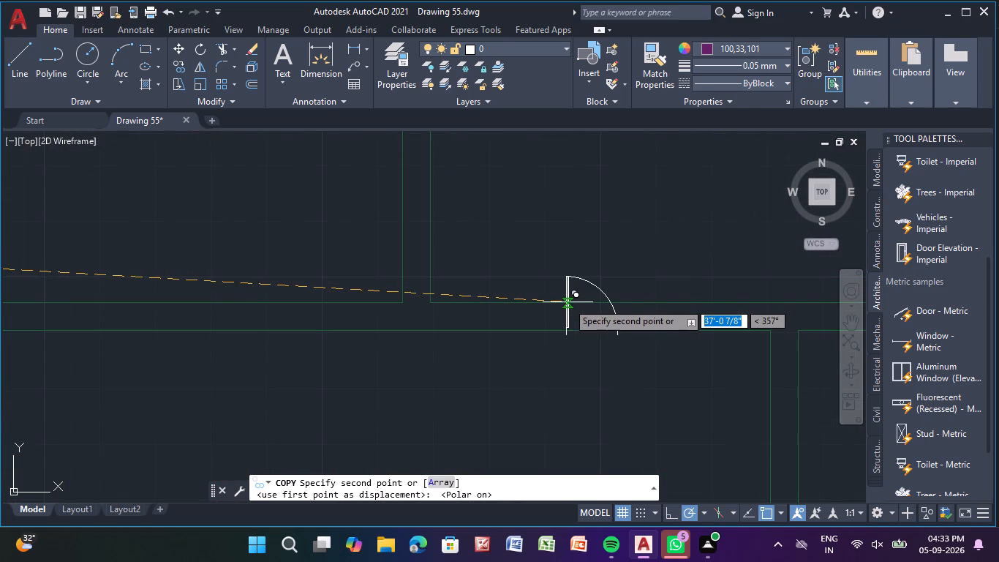
middle_click(510, 301)
scroll(510, 301, up, 1)
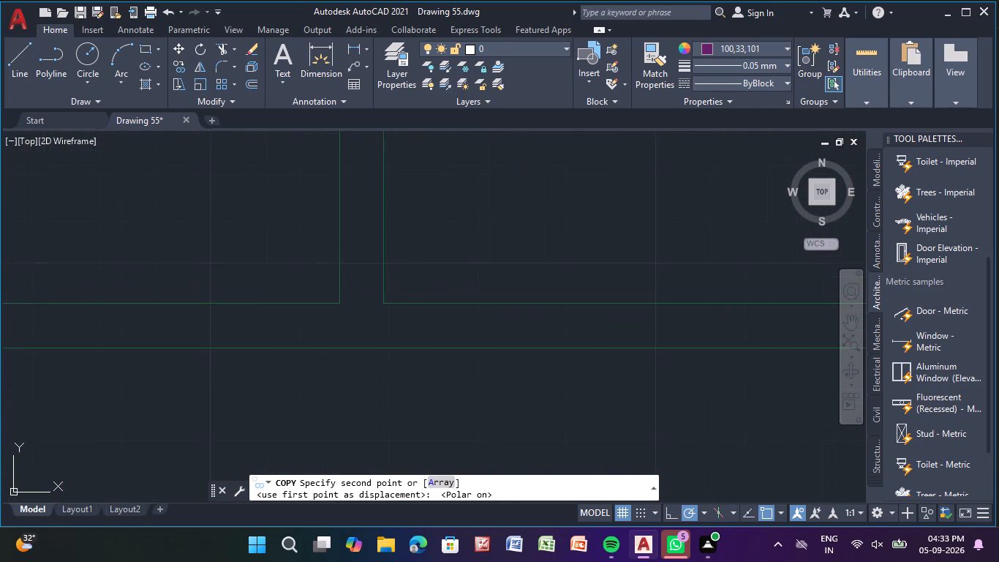
scroll(510, 301, up, 1)
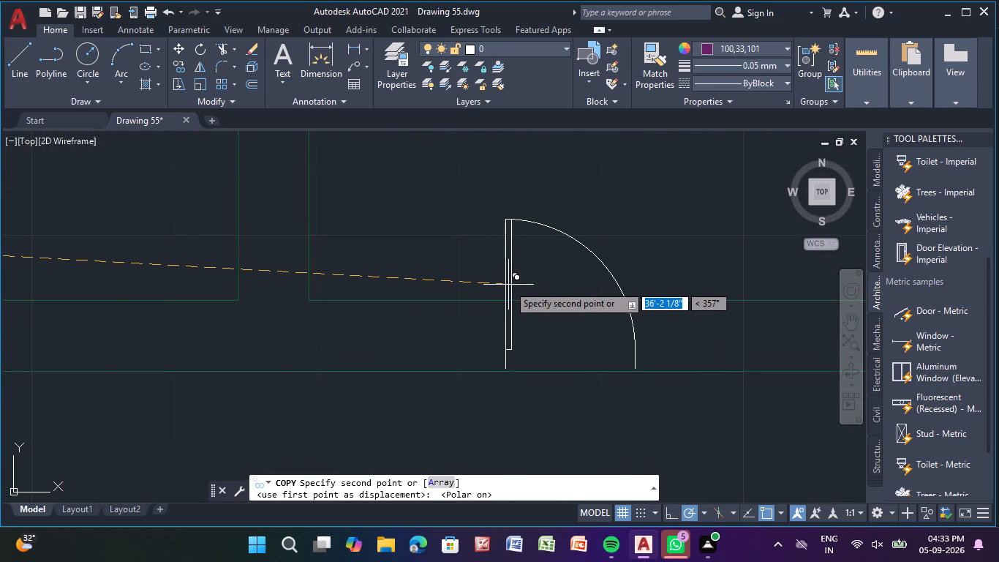
click(505, 287)
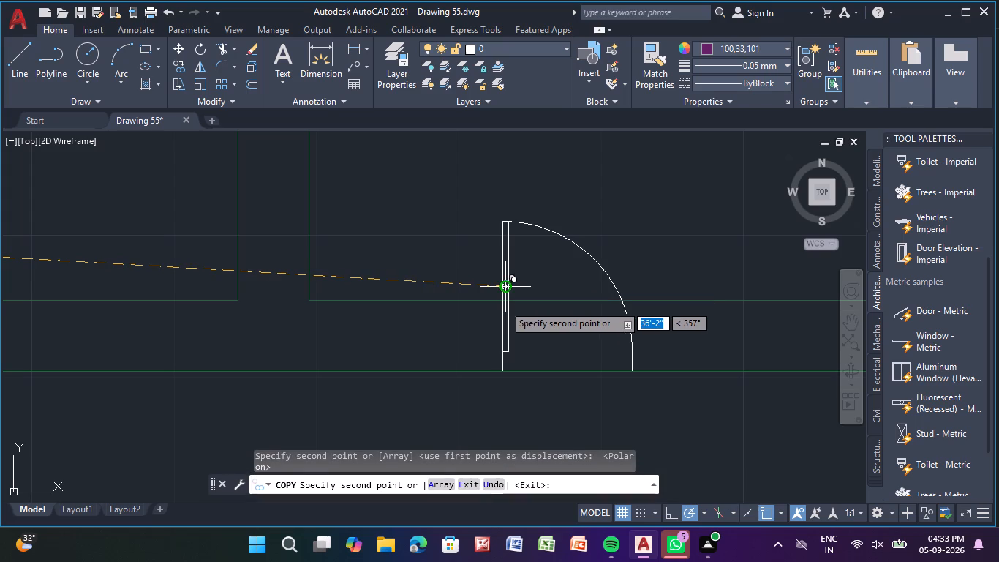
scroll(448, 379, down, 4)
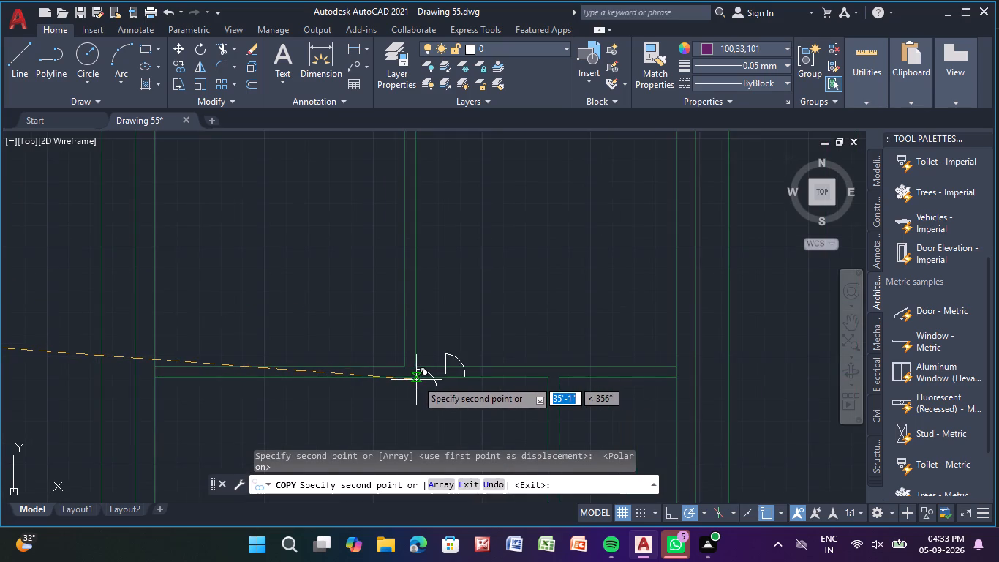
scroll(416, 380, down, 1)
middle_drag(416, 381, 484, 239)
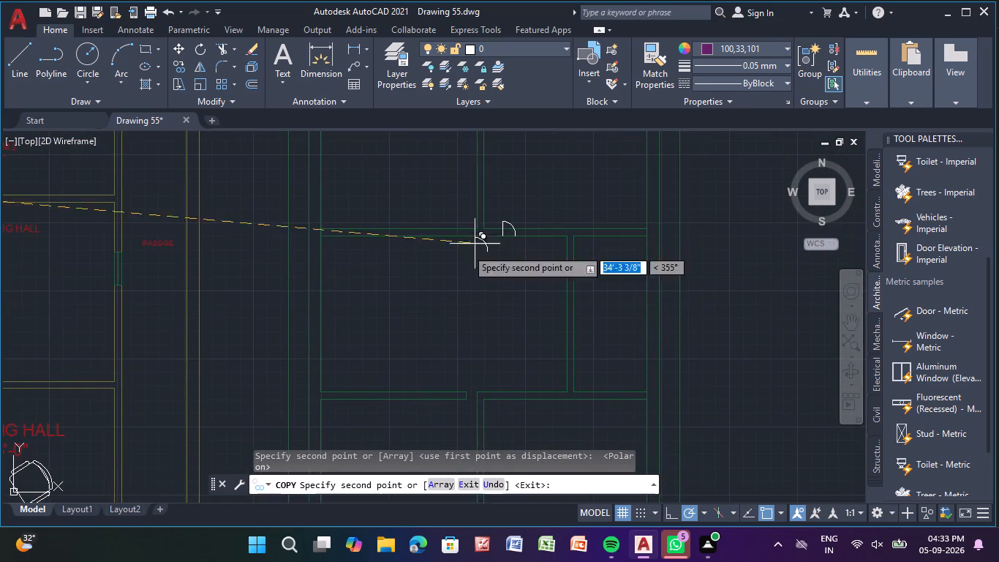
key(Escape)
key(Escape)
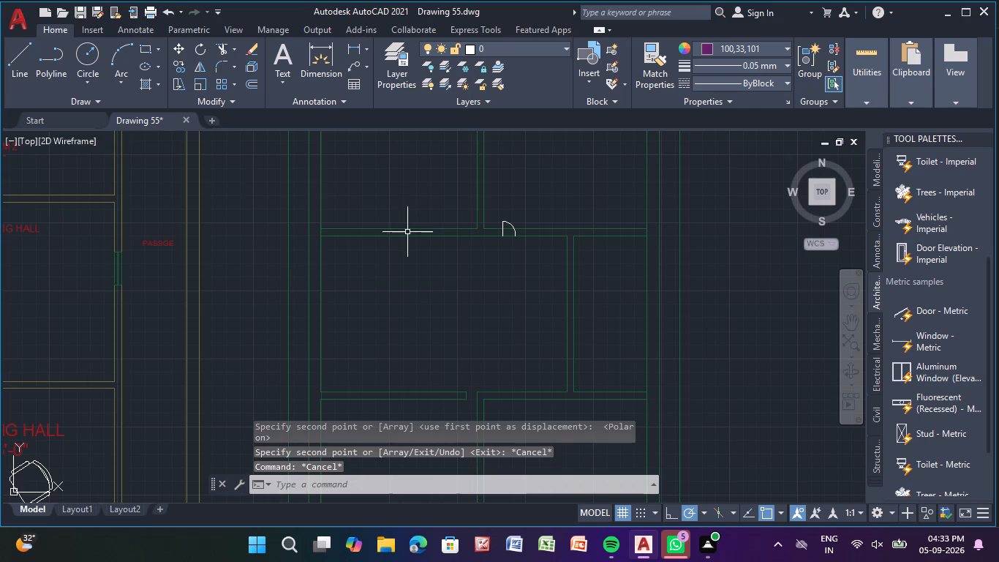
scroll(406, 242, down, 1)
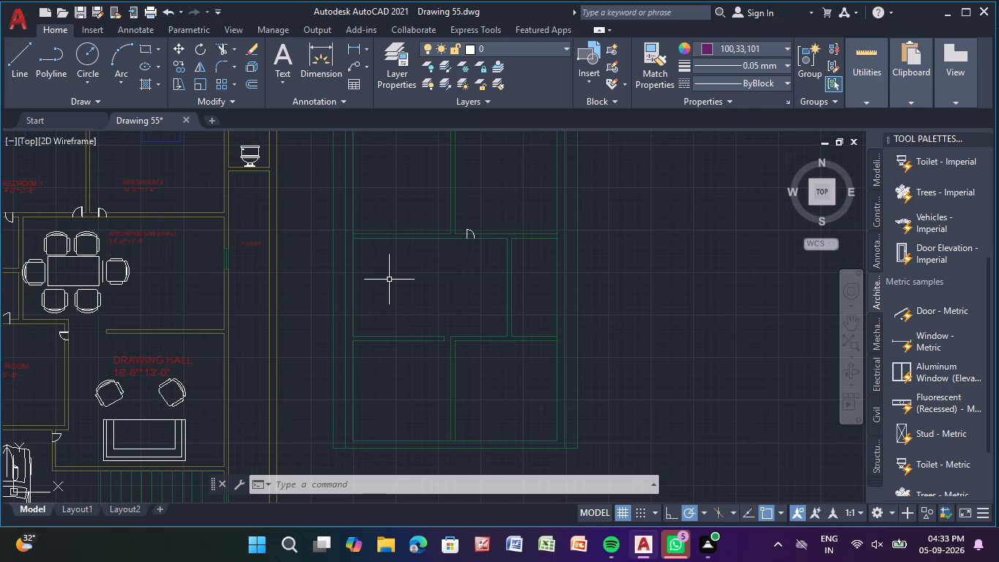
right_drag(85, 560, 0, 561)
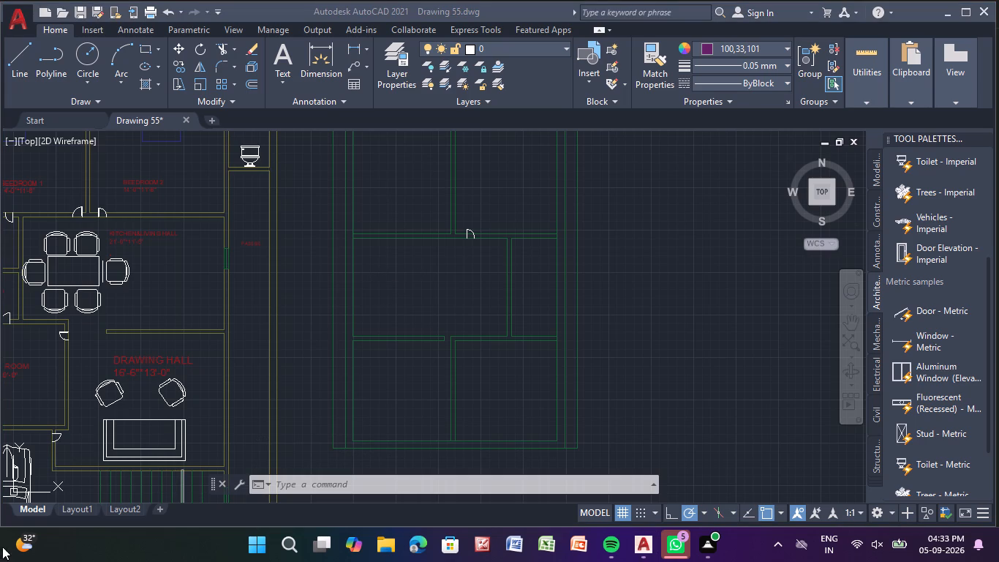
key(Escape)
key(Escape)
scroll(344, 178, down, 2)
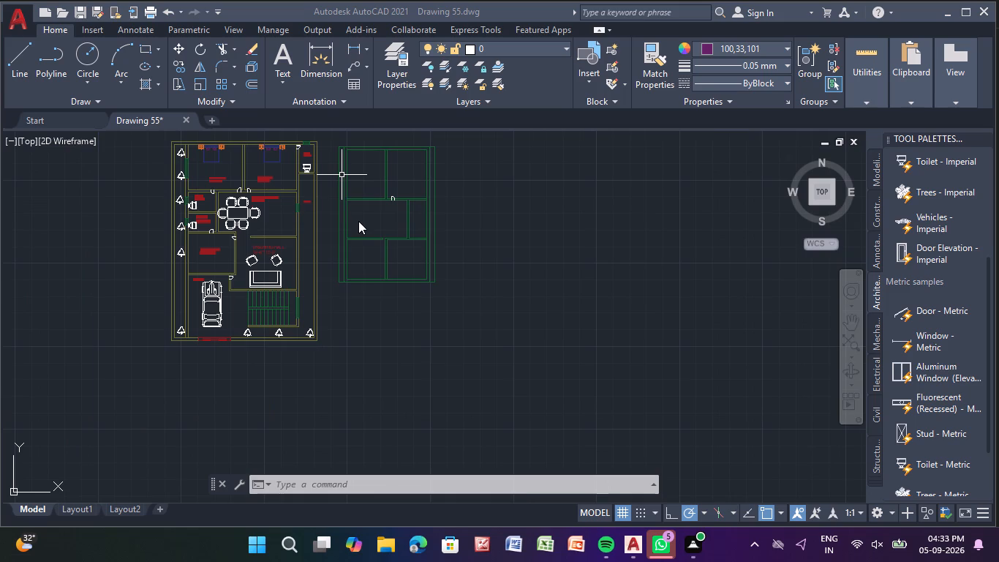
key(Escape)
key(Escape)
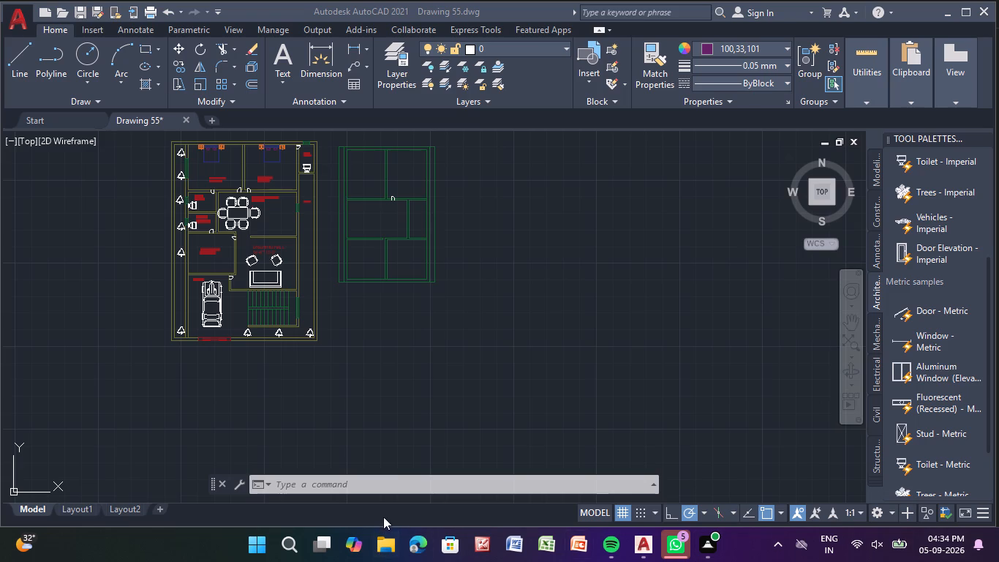
Launch Revit 2025.
click(287, 533)
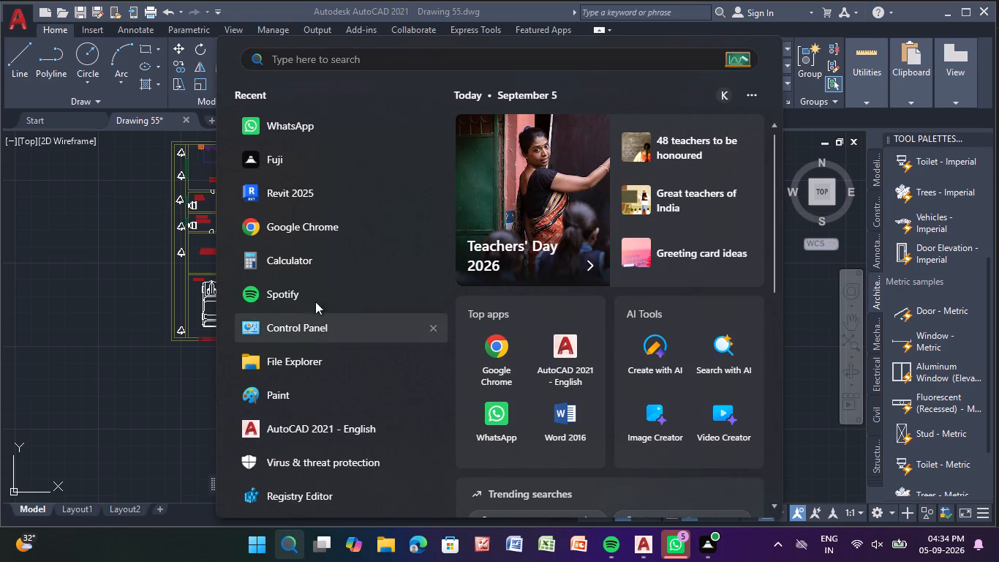
double_click(335, 190)
double_click(335, 190)
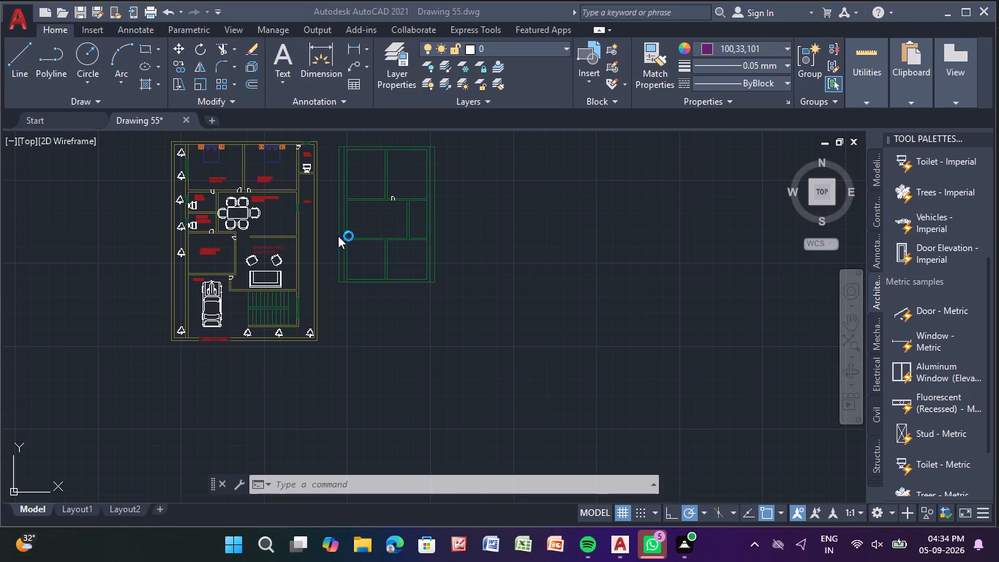
scroll(322, 312, up, 1)
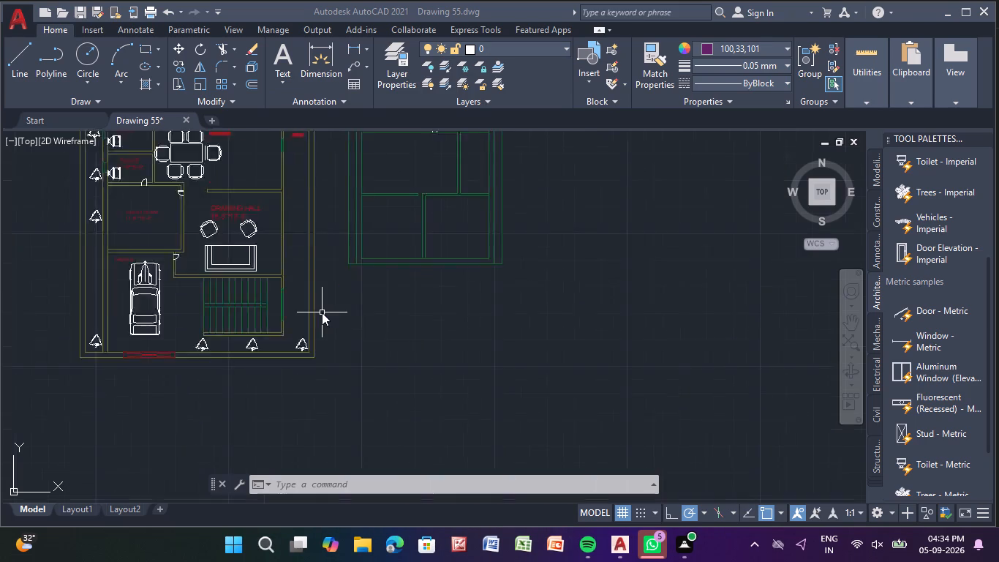
scroll(322, 312, up, 2)
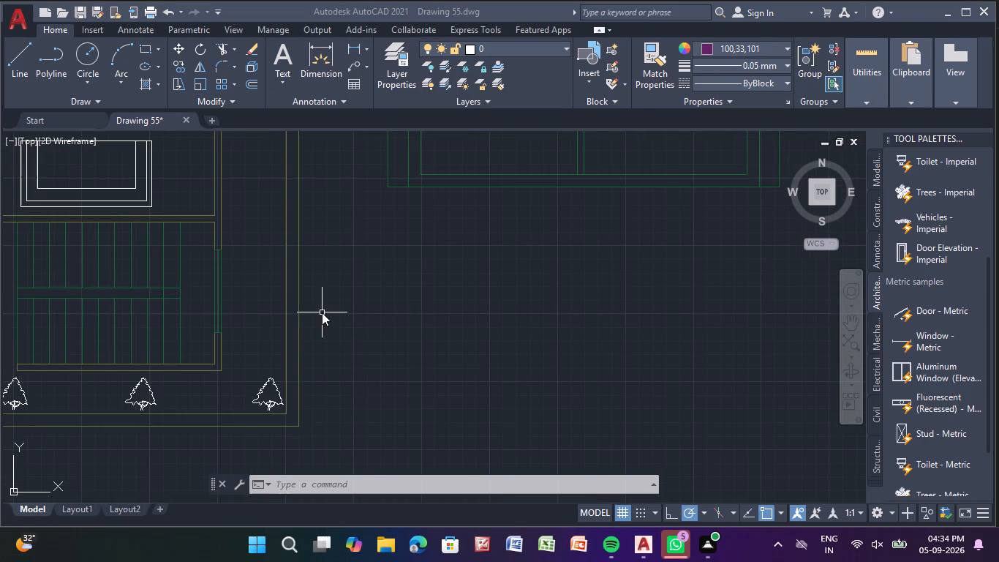
scroll(322, 312, down, 1)
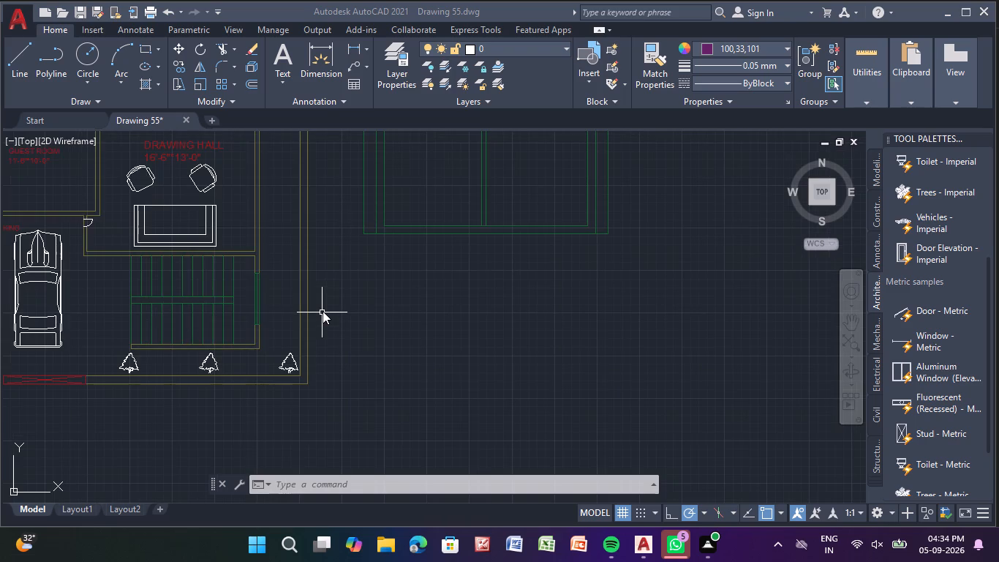
scroll(323, 311, down, 3)
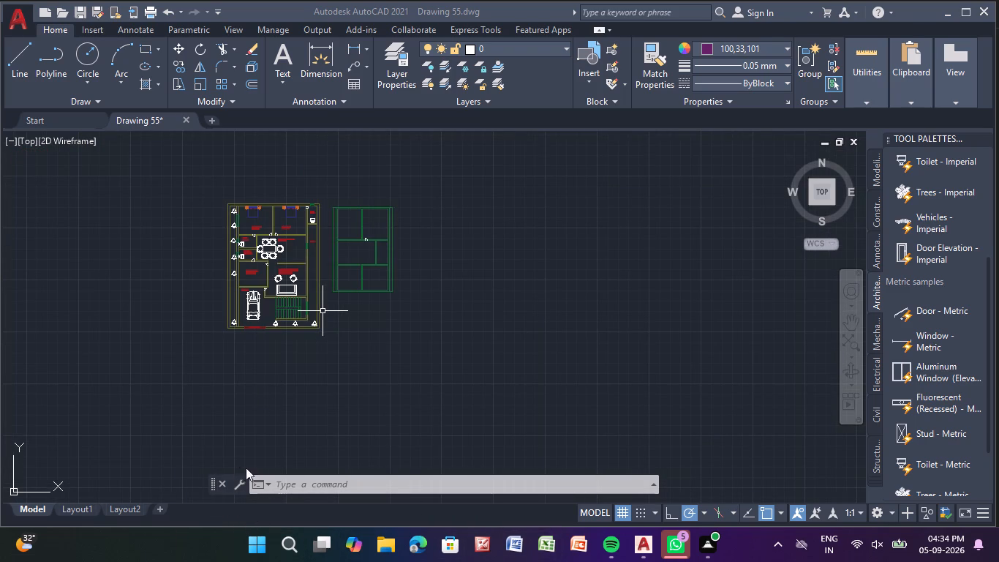
click(298, 547)
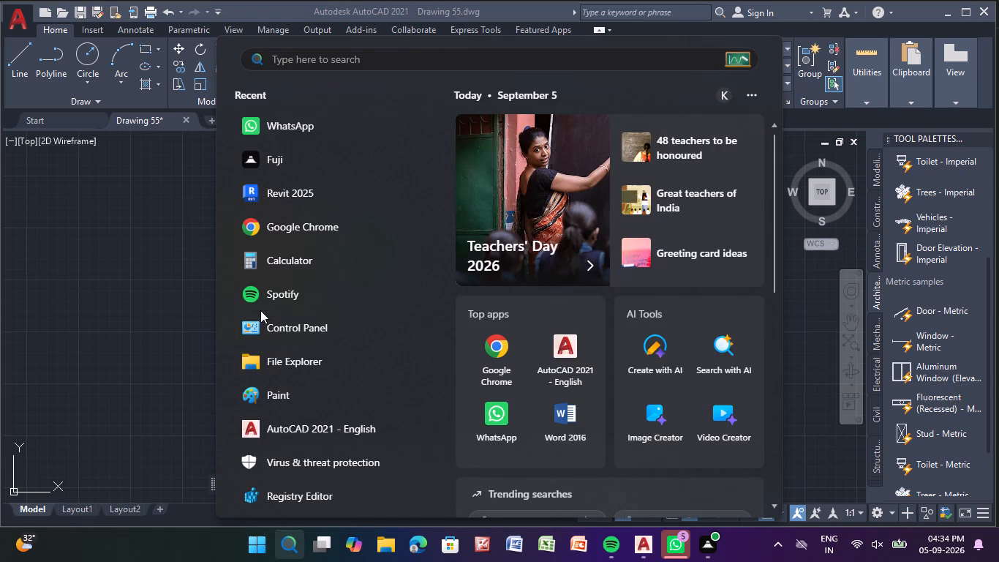
double_click(320, 196)
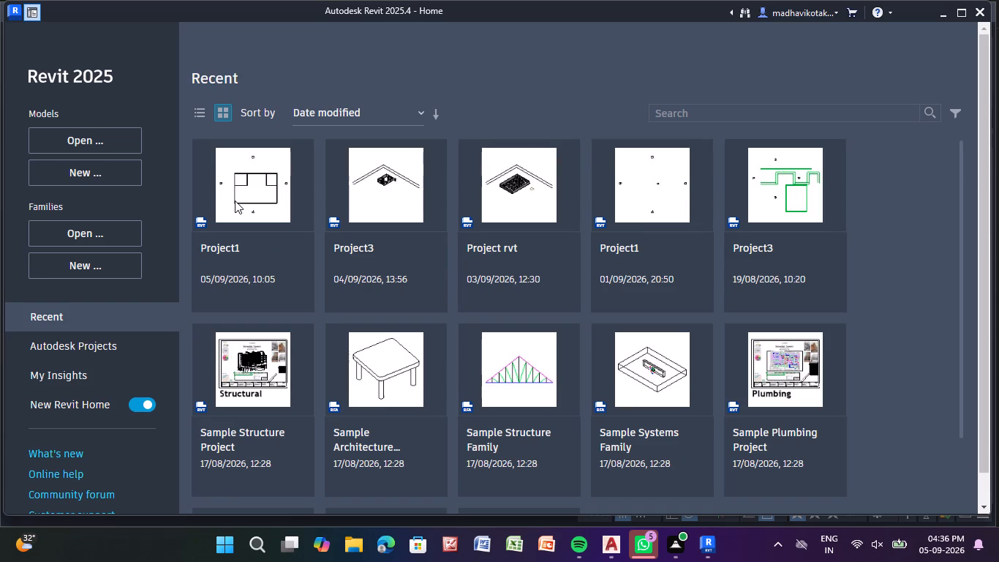
Open the recent Project1 model last modified on 05/09/2026 at 10:05.
double_click(270, 184)
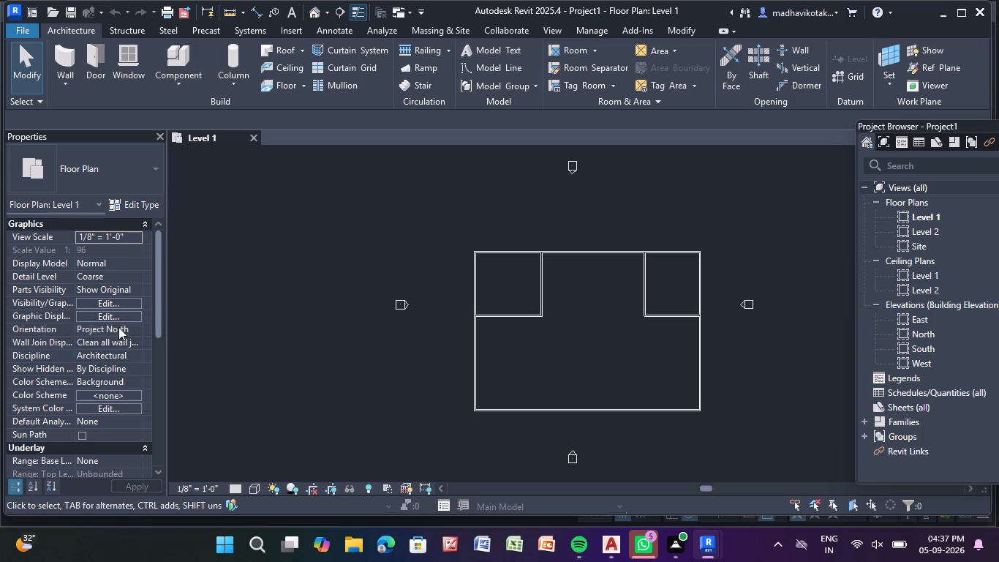
Examine the Level 1 floor plan's outer walls, the two upper corner rooms and the 9" wall along the north side.
scroll(596, 364, up, 4)
right_drag(603, 390, 622, 384)
middle_click(603, 390)
scroll(603, 390, up, 4)
scroll(435, 323, down, 6)
click(489, 264)
scroll(405, 304, down, 12)
scroll(491, 278, up, 2)
middle_drag(491, 277, 395, 265)
scroll(320, 261, up, 7)
scroll(618, 285, down, 5)
scroll(448, 280, up, 2)
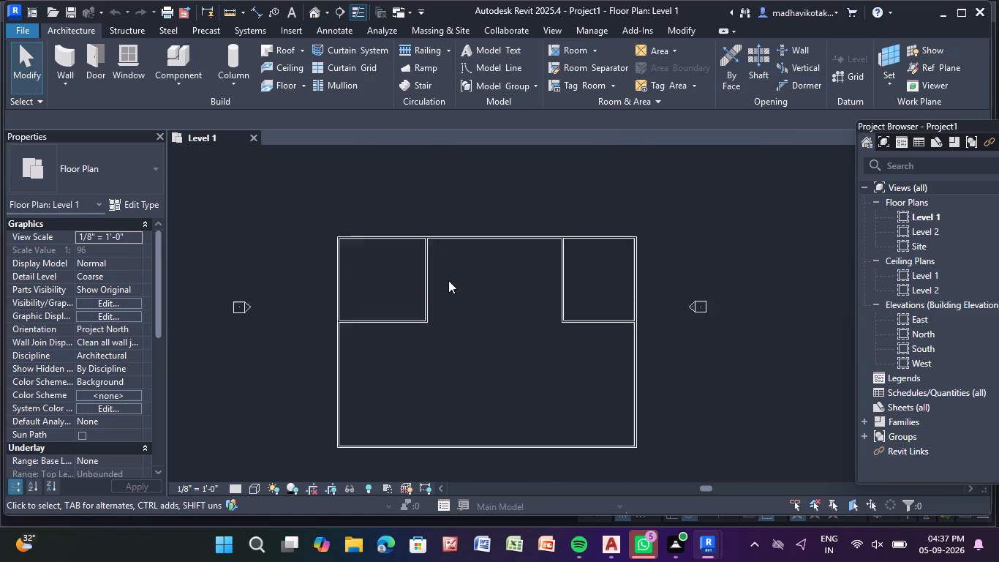
scroll(448, 280, up, 7)
scroll(376, 280, down, 6)
scroll(384, 283, up, 4)
scroll(456, 291, up, 1)
scroll(456, 291, down, 6)
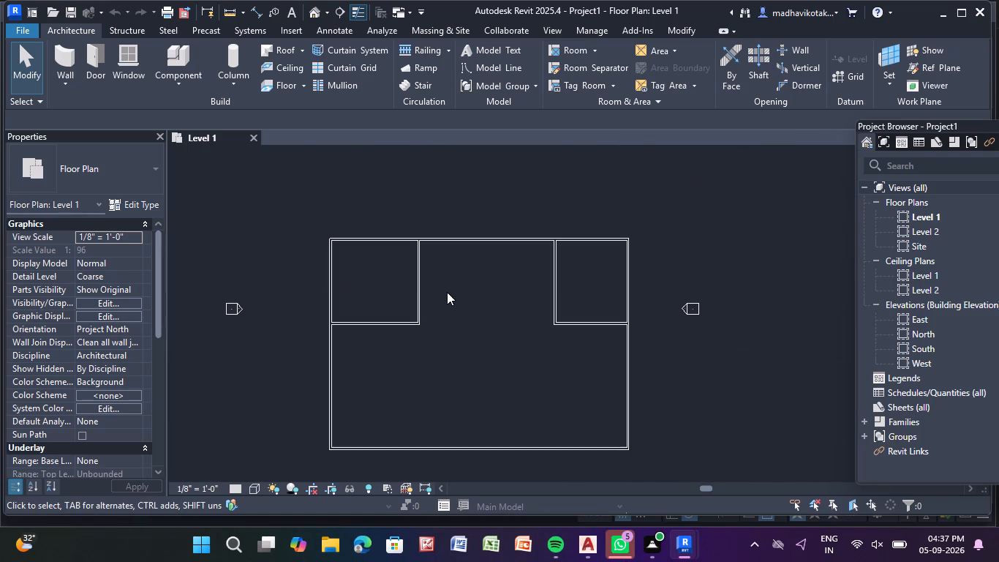
drag(472, 326, 458, 334)
middle_drag(464, 321, 453, 269)
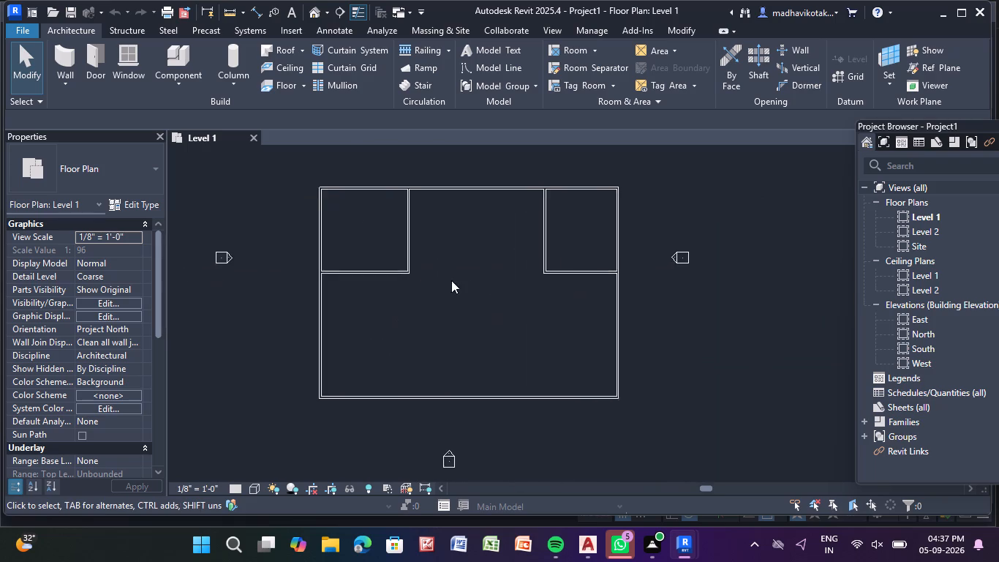
scroll(448, 296, up, 5)
scroll(466, 313, down, 6)
scroll(415, 253, up, 10)
scroll(289, 238, down, 6)
scroll(262, 220, up, 2)
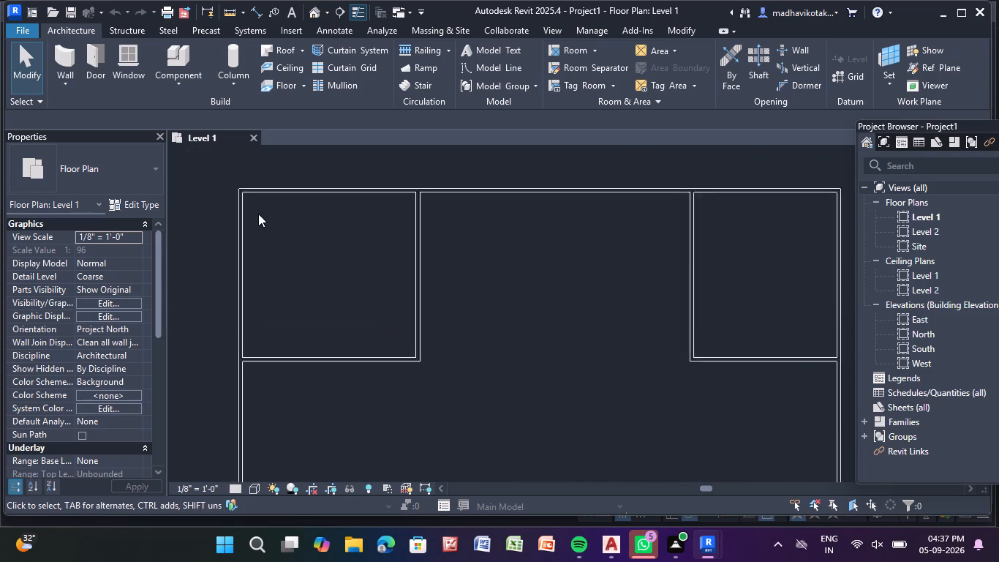
scroll(258, 214, up, 2)
scroll(224, 160, up, 5)
scroll(282, 204, up, 4)
drag(279, 198, 287, 213)
scroll(274, 235, down, 5)
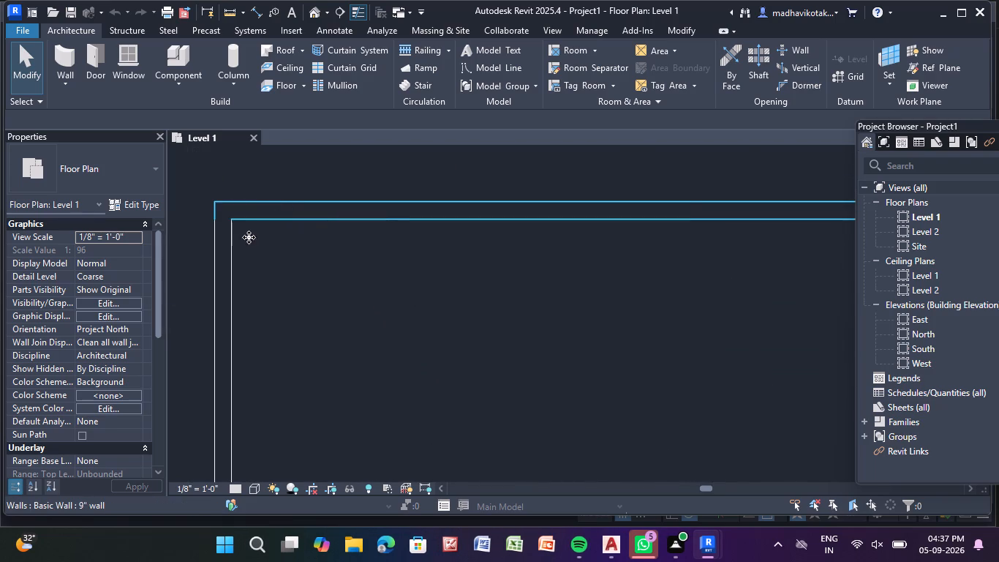
scroll(249, 237, down, 1)
scroll(351, 266, down, 12)
scroll(301, 234, up, 5)
scroll(292, 235, down, 3)
key(Escape)
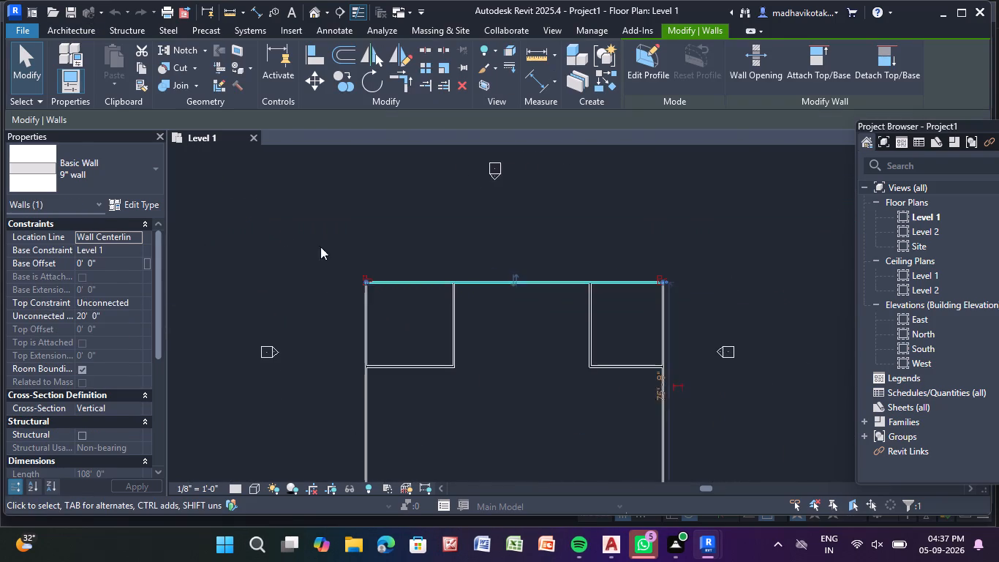
scroll(377, 256, down, 2)
middle_drag(442, 337, 418, 282)
scroll(434, 247, up, 5)
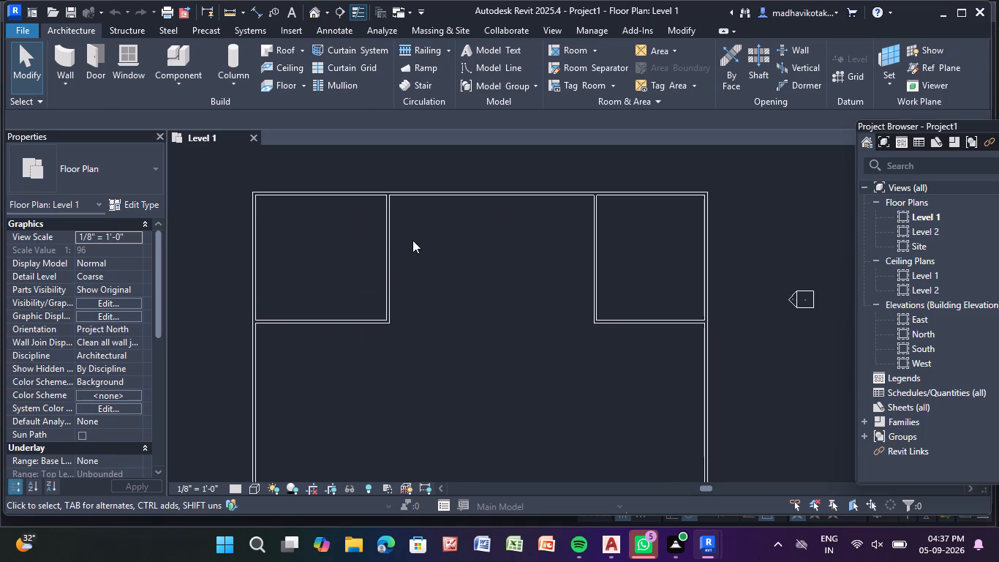
scroll(339, 233, down, 6)
scroll(410, 263, up, 5)
scroll(508, 295, down, 4)
scroll(433, 225, up, 11)
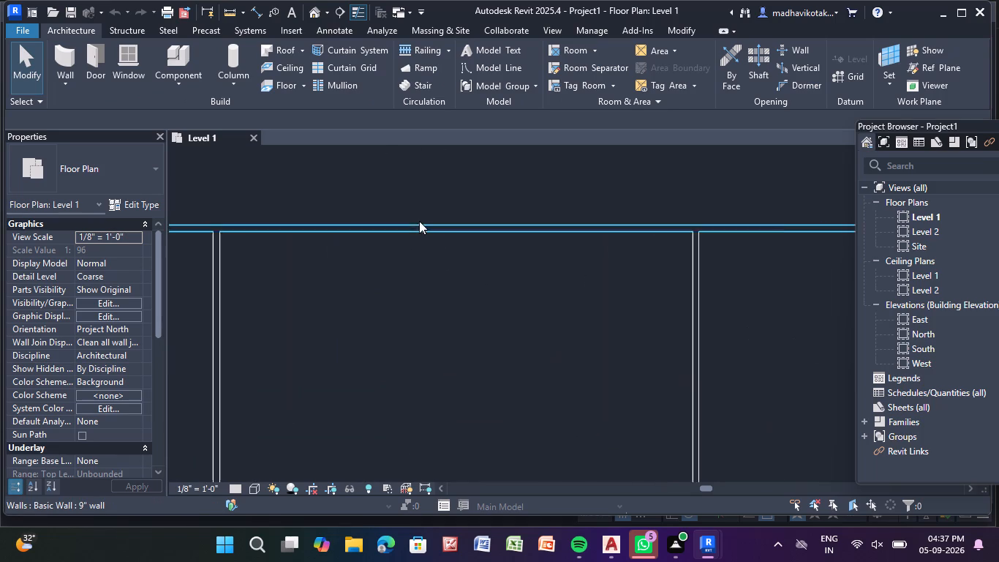
scroll(419, 221, up, 2)
click(419, 221)
key(Escape)
scroll(470, 266, down, 2)
scroll(363, 258, down, 6)
scroll(454, 333, up, 1)
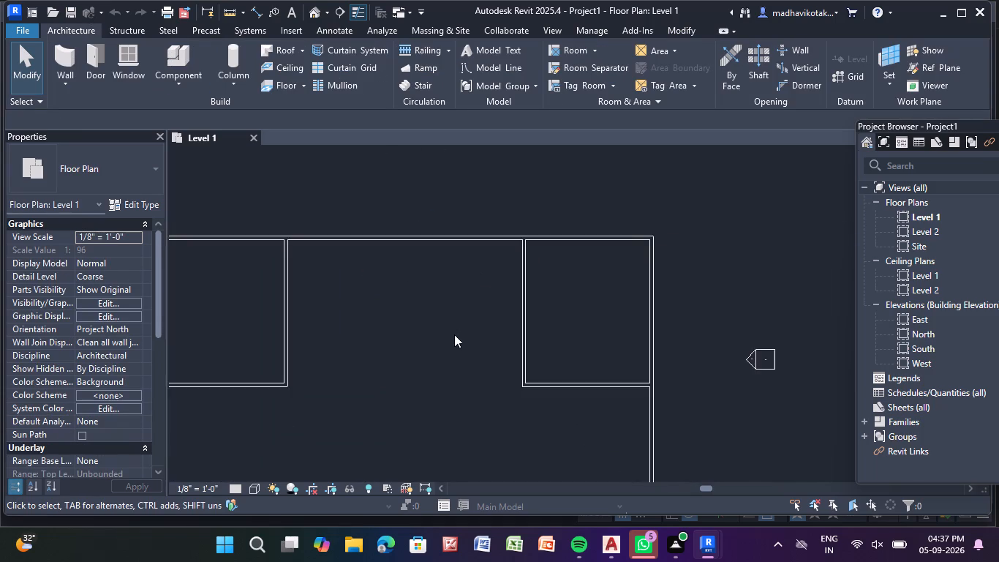
middle_drag(454, 334, 548, 268)
middle_drag(483, 318, 485, 270)
middle_drag(480, 314, 483, 266)
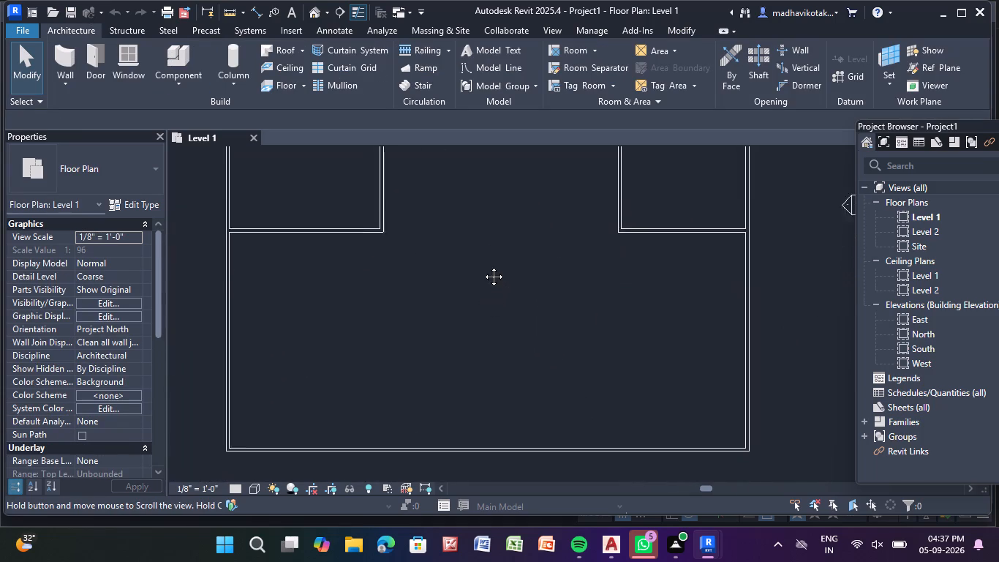
middle_drag(483, 266, 476, 271)
middle_drag(498, 282, 513, 325)
scroll(427, 301, down, 6)
scroll(491, 286, up, 2)
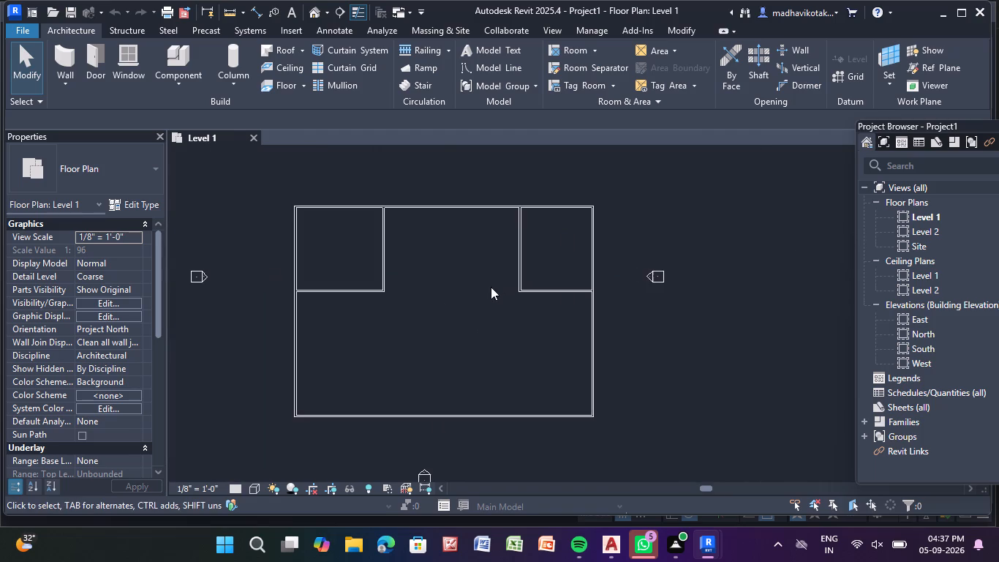
scroll(424, 277, down, 1)
scroll(450, 277, up, 1)
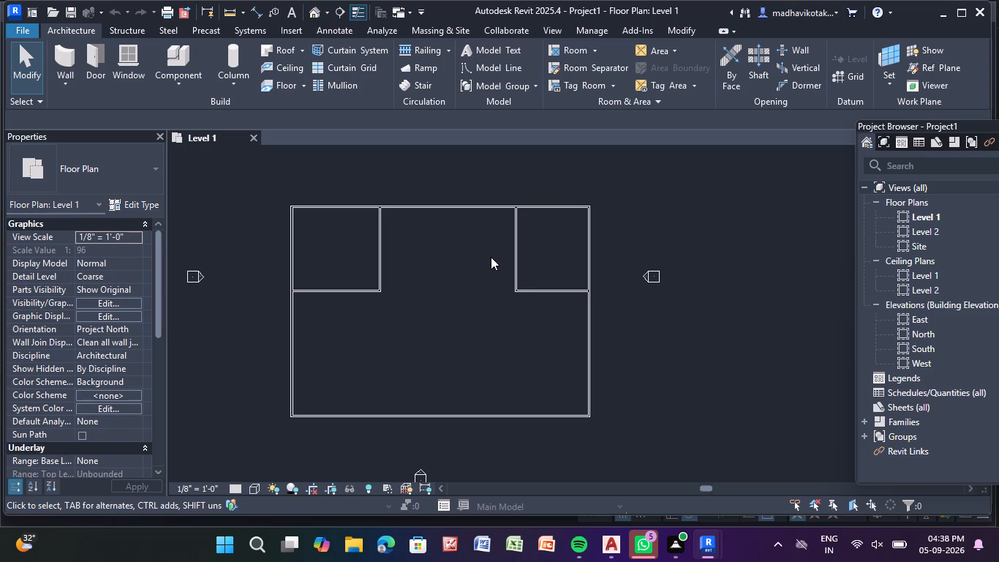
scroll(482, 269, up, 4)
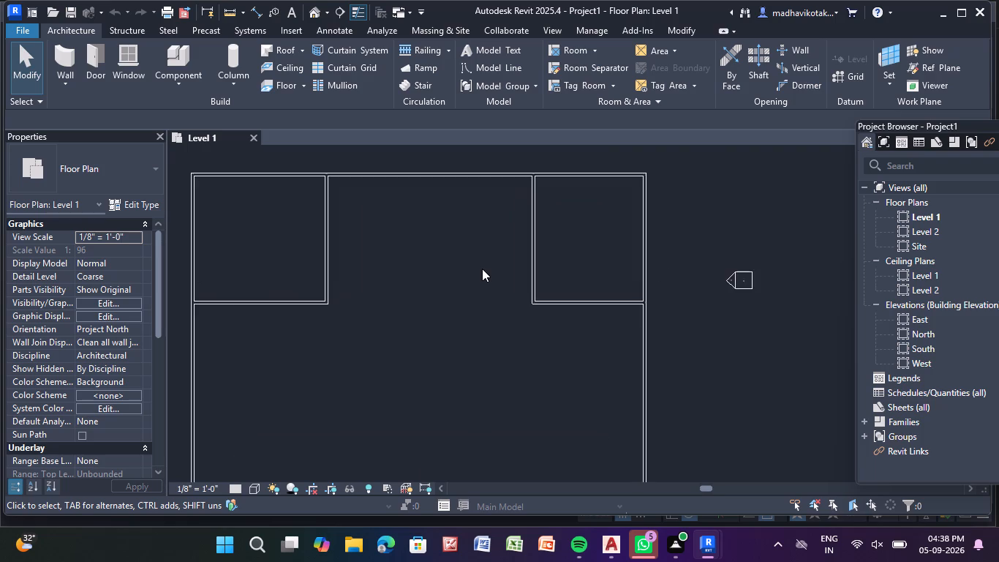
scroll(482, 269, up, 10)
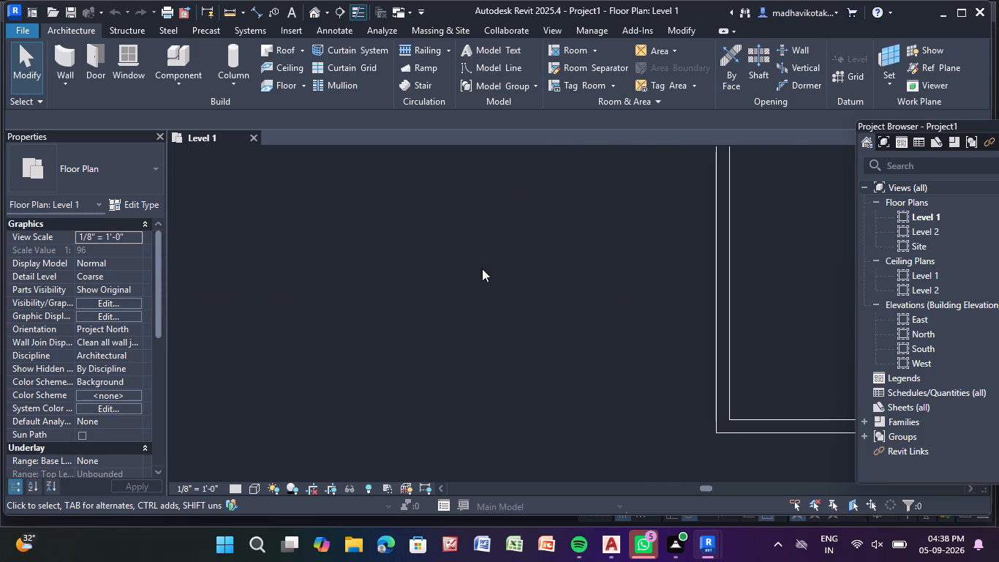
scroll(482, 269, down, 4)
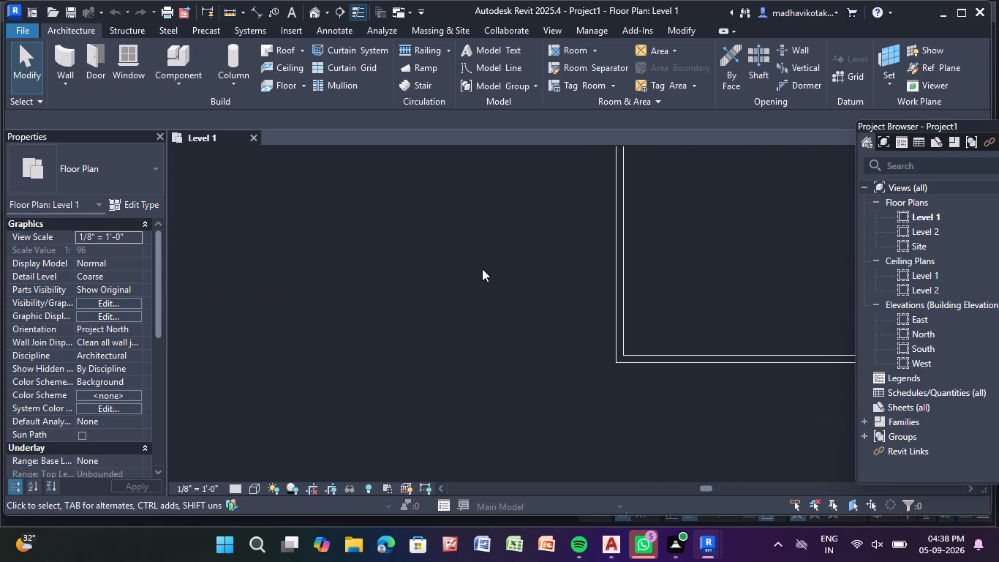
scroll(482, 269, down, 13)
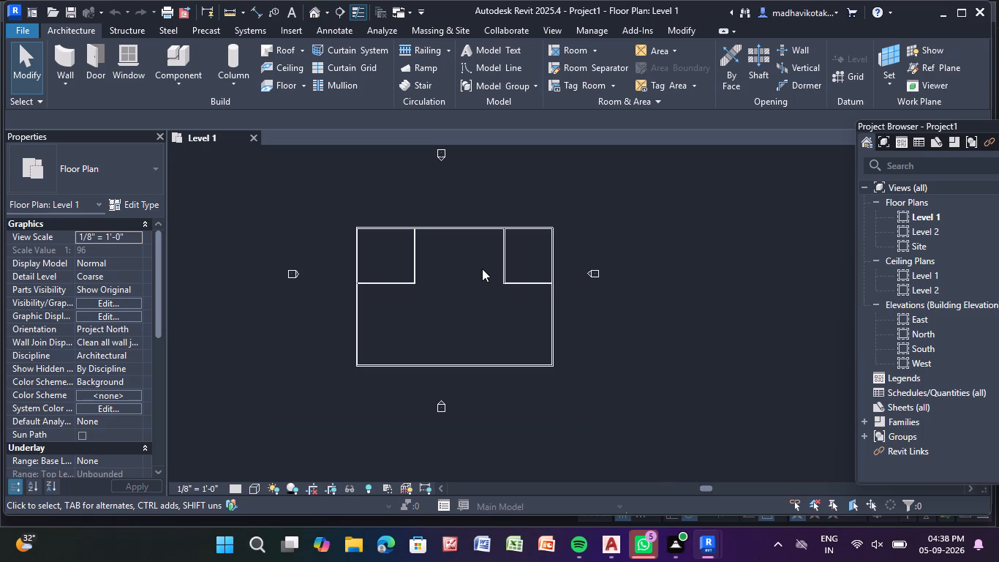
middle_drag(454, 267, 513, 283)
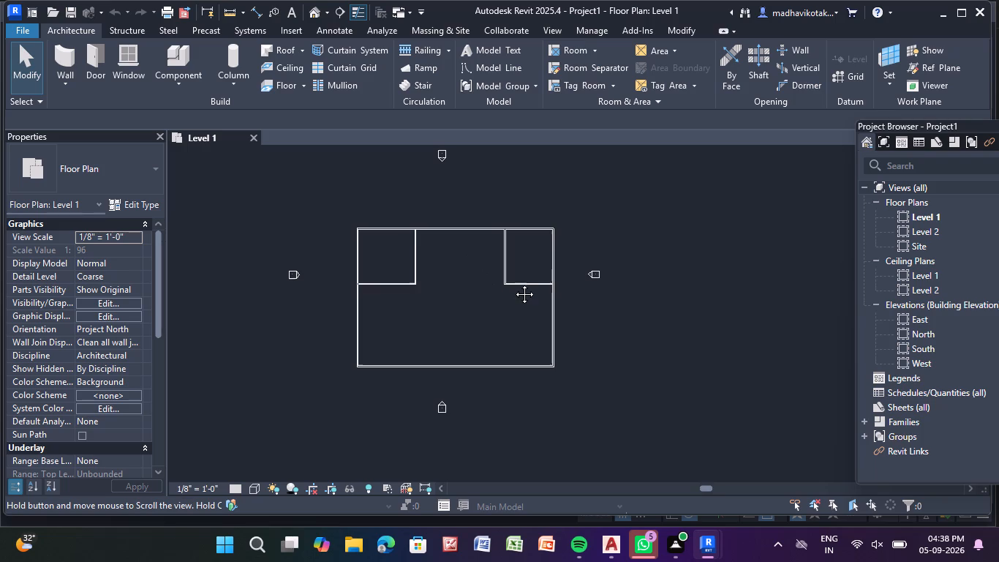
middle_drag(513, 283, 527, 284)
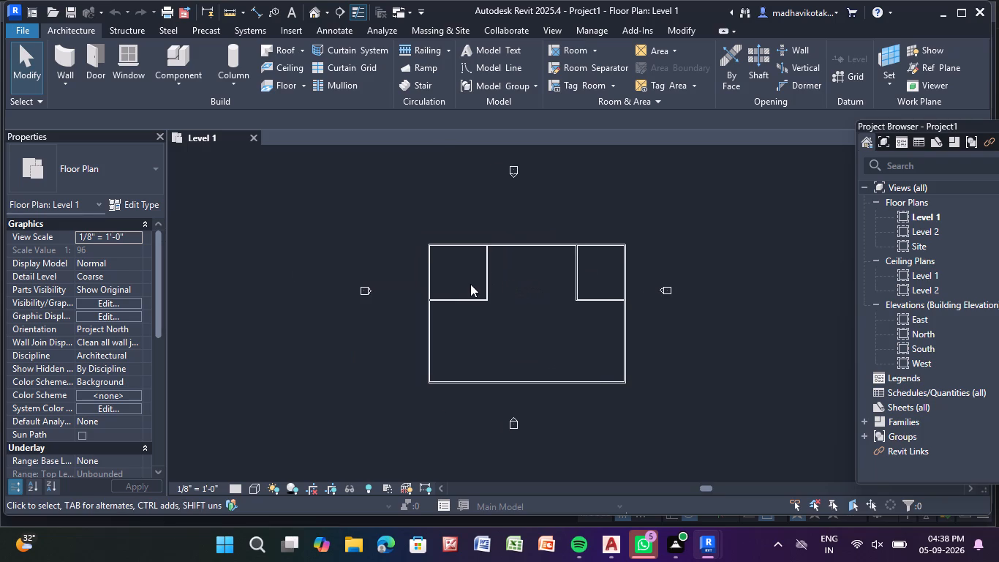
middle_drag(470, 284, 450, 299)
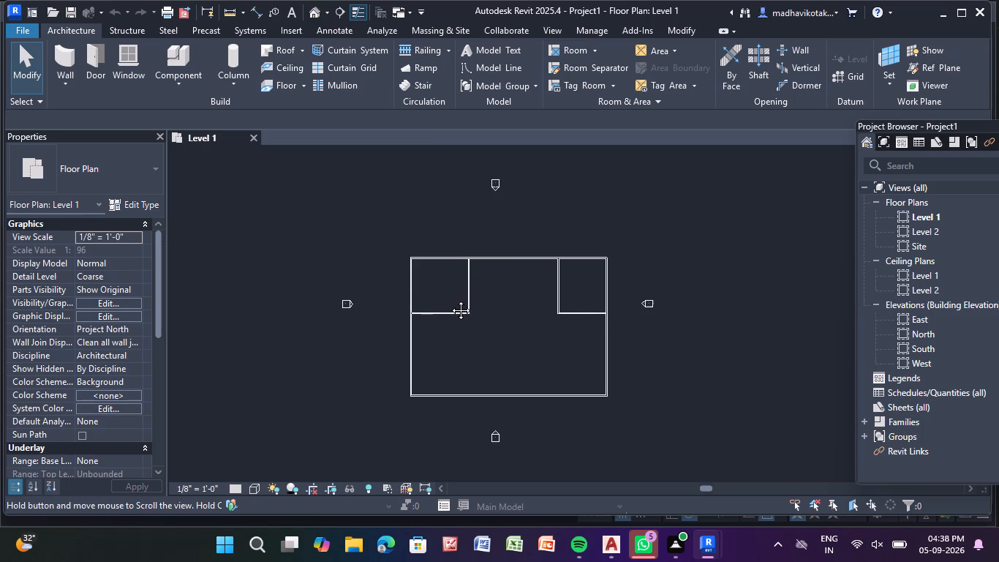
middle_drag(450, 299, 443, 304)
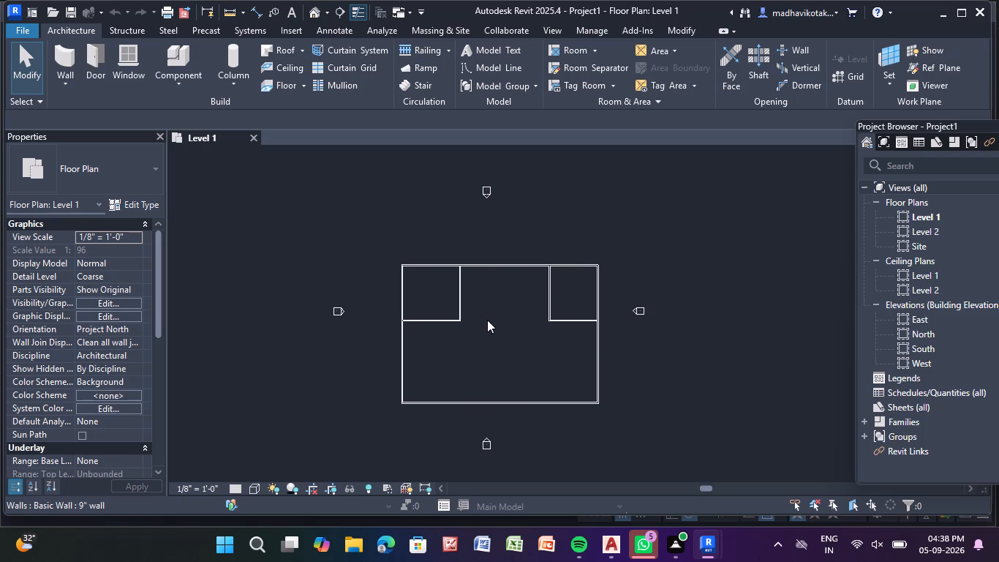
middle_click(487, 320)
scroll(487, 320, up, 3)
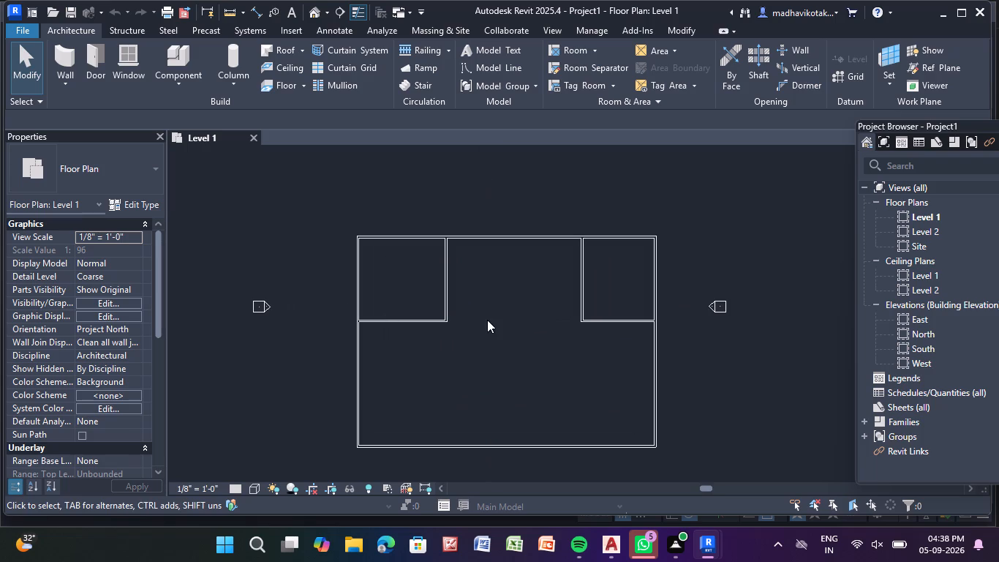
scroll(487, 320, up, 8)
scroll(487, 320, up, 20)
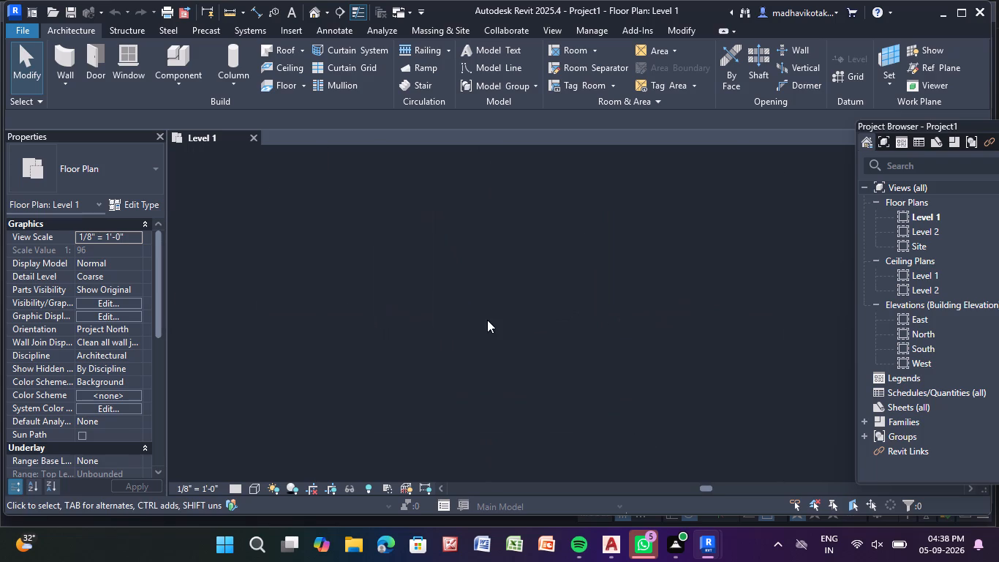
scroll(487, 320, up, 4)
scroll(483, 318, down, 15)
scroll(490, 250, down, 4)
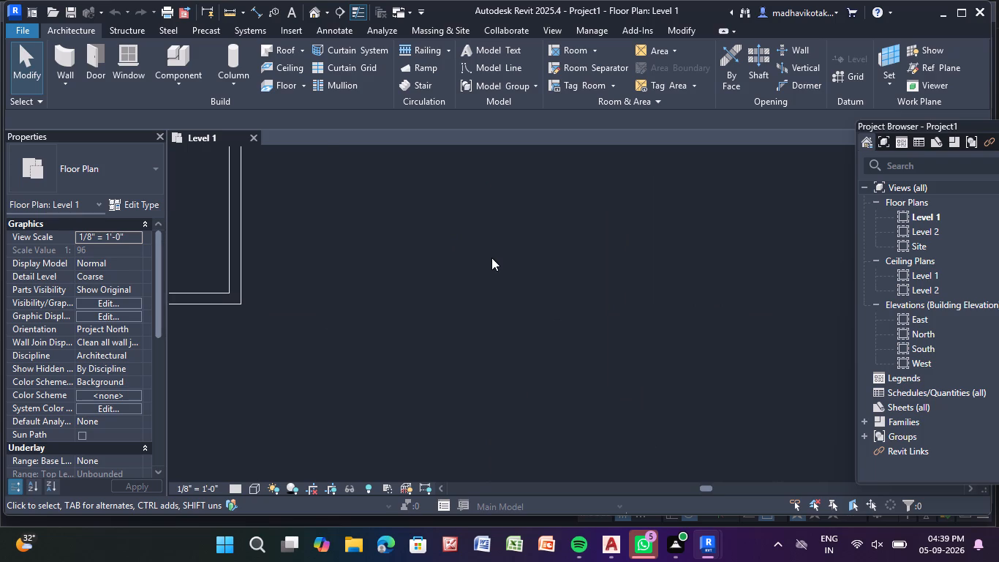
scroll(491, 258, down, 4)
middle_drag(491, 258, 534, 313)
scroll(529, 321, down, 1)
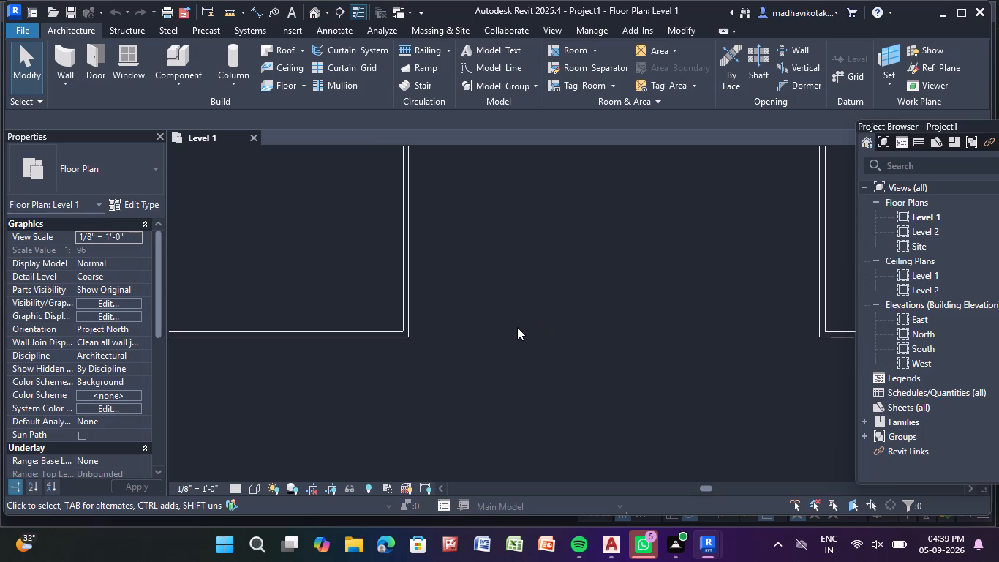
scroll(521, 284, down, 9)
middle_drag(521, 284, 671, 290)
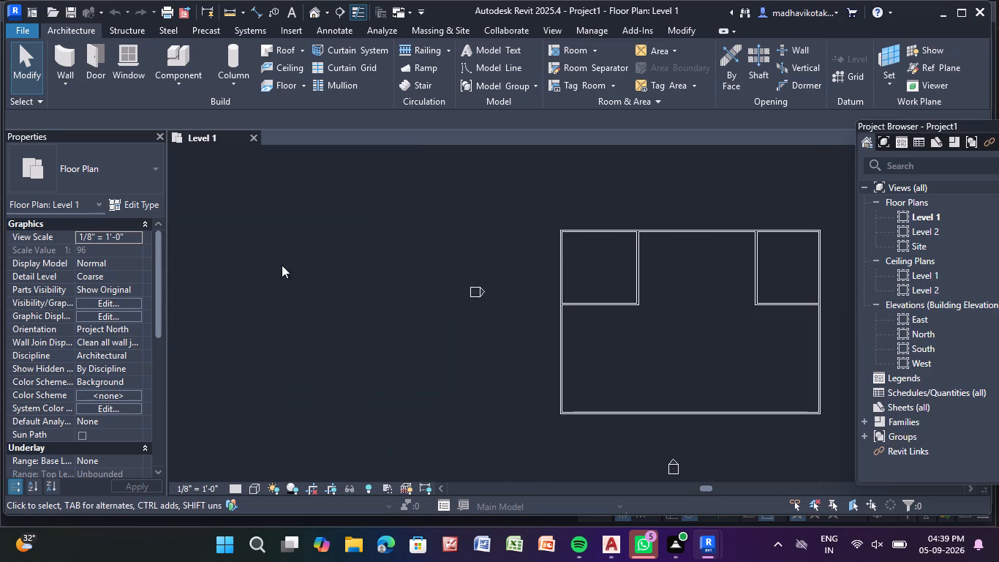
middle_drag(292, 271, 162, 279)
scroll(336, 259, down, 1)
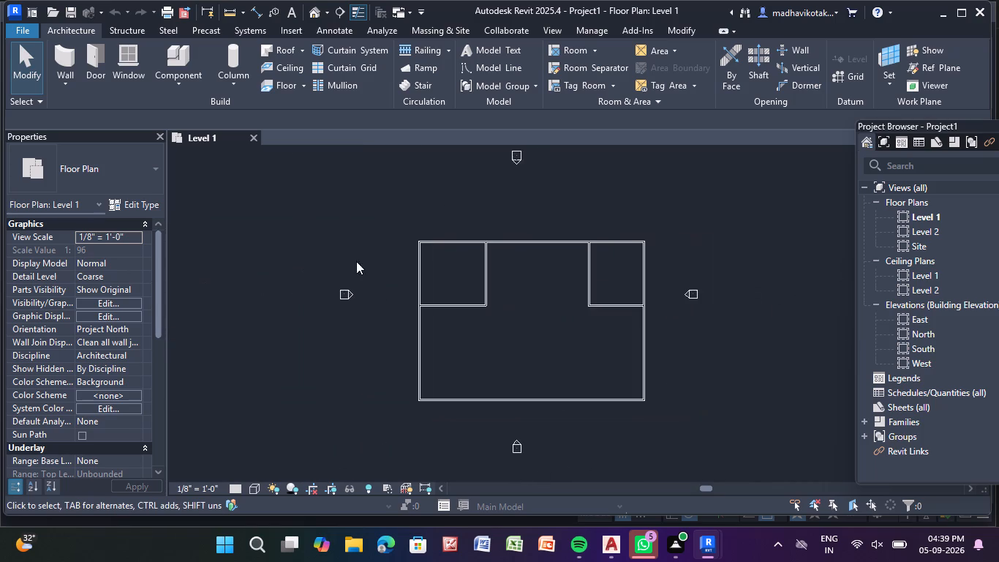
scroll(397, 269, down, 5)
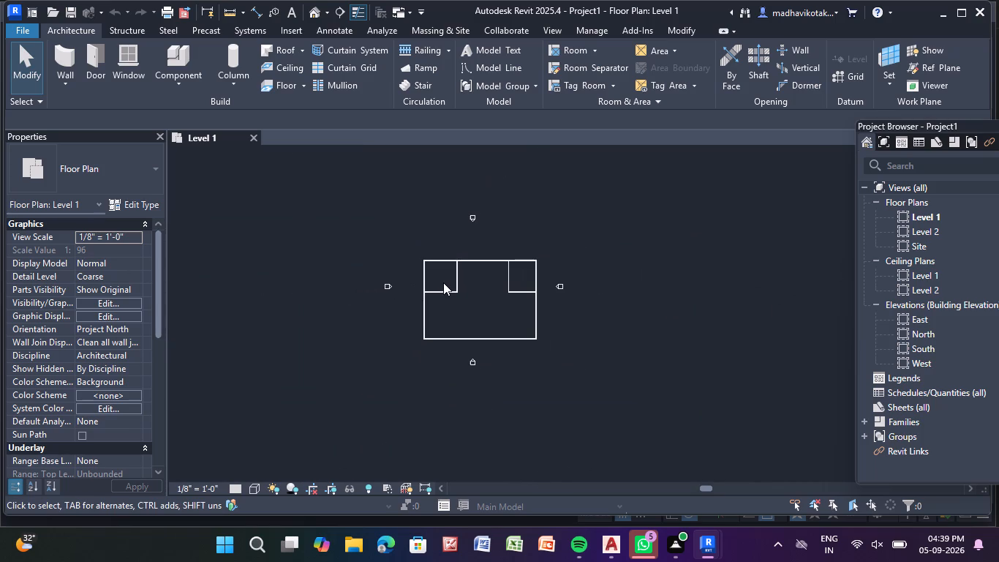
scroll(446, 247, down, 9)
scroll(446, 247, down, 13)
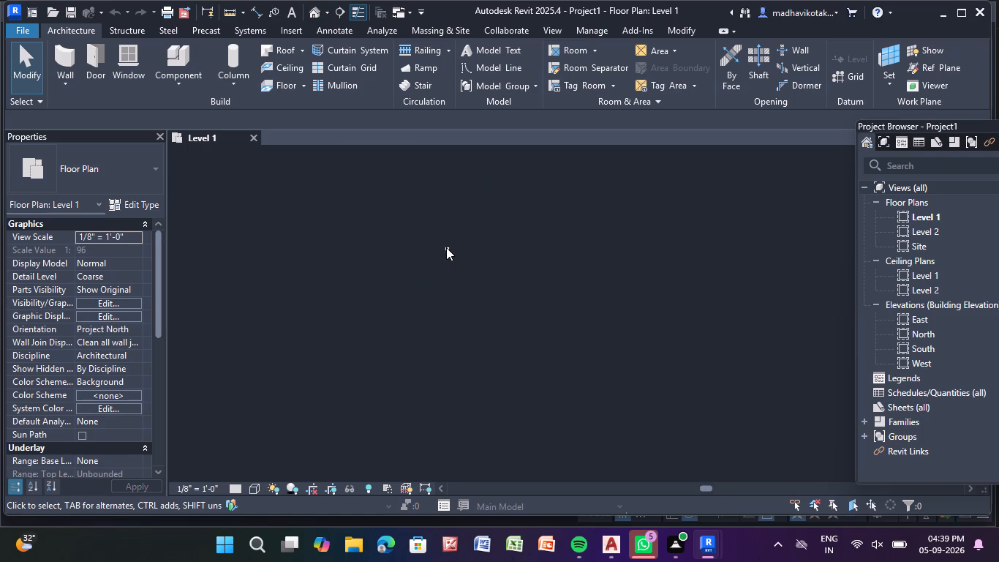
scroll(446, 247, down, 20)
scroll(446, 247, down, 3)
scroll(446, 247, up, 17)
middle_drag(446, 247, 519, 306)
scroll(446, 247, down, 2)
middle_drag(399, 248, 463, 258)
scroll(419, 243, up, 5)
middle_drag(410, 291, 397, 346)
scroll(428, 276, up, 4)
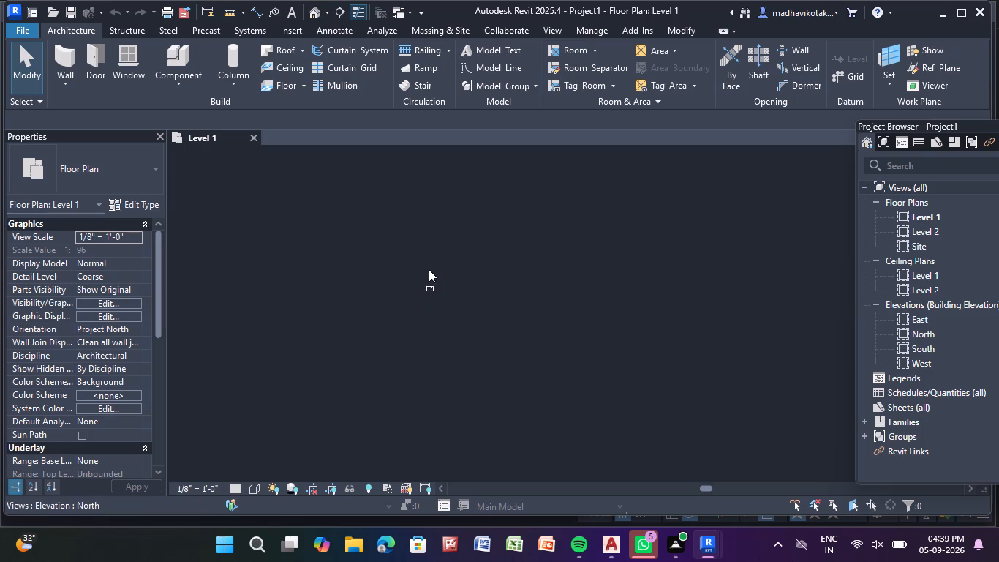
Examine the northwest corner room and its 9" partition walls in the Level 1 floor plan.
scroll(431, 287, up, 9)
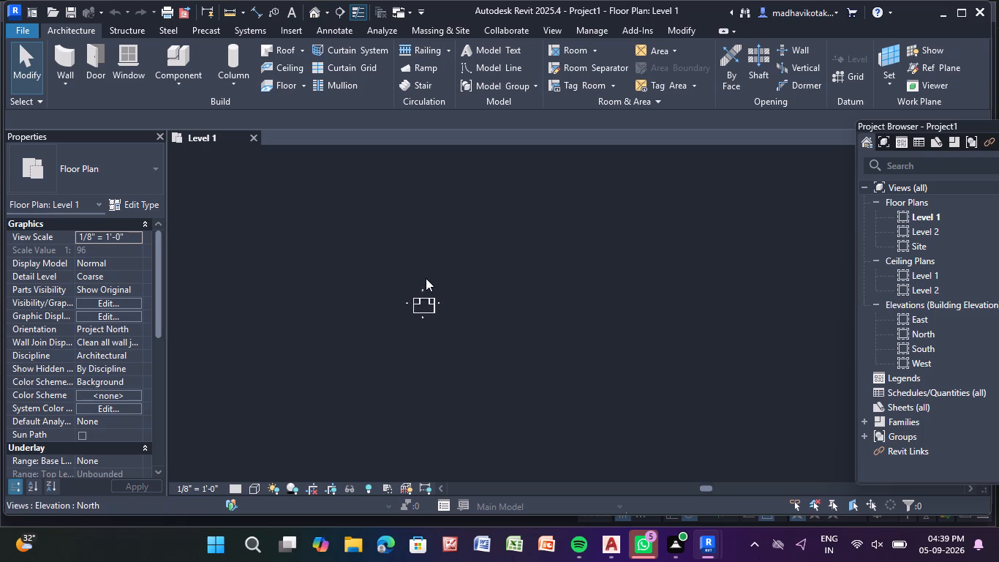
scroll(426, 278, up, 5)
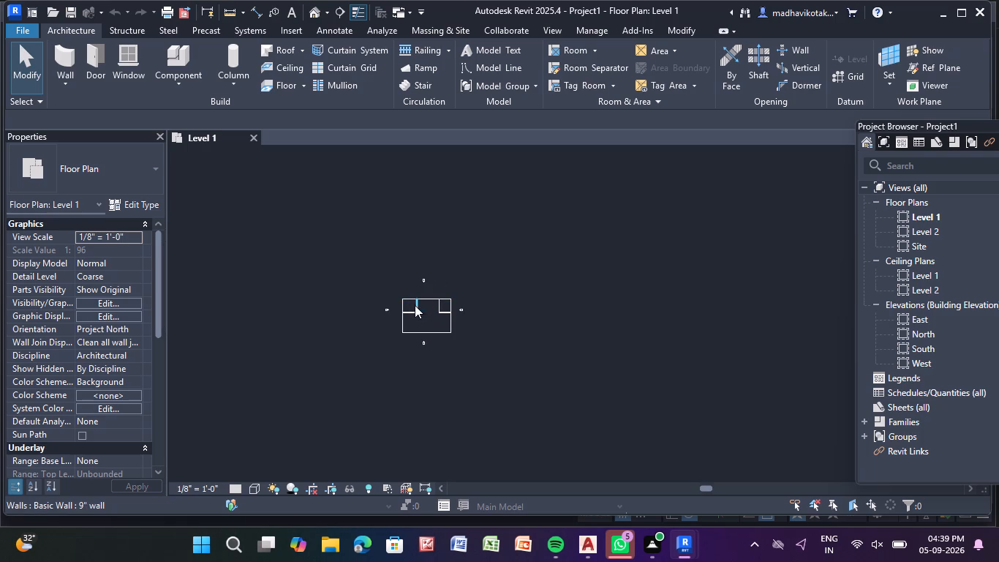
scroll(413, 309, up, 4)
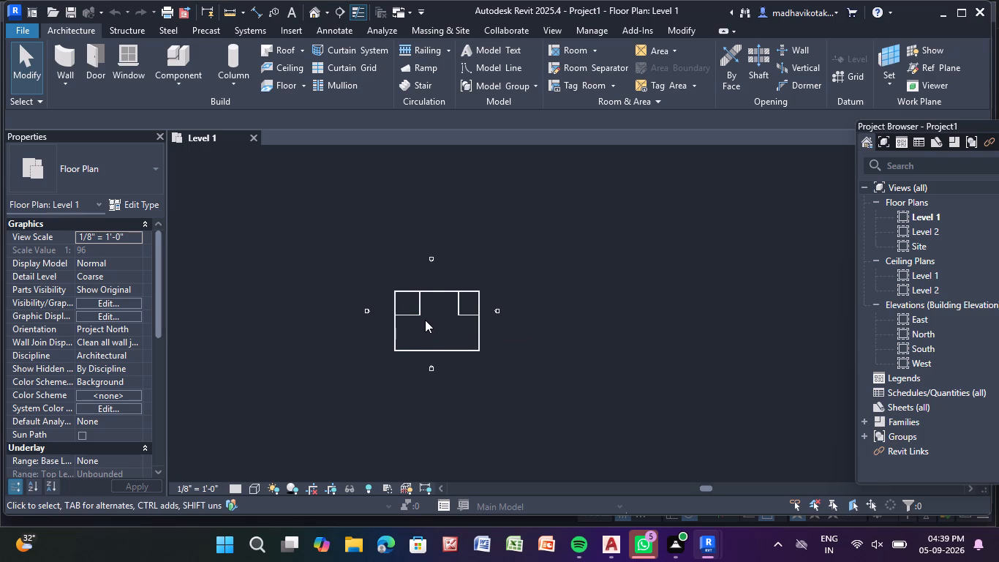
scroll(396, 305, up, 7)
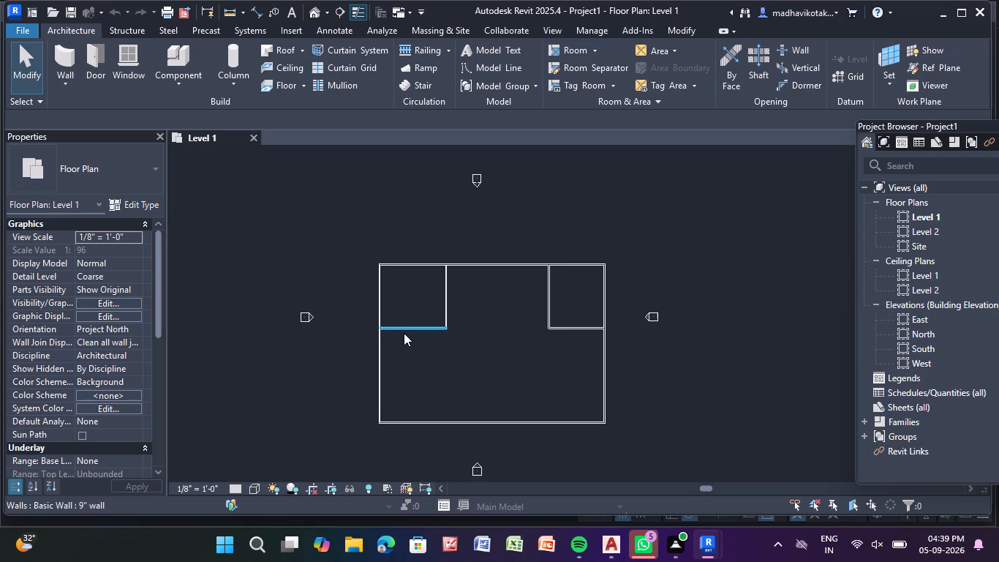
scroll(404, 333, up, 7)
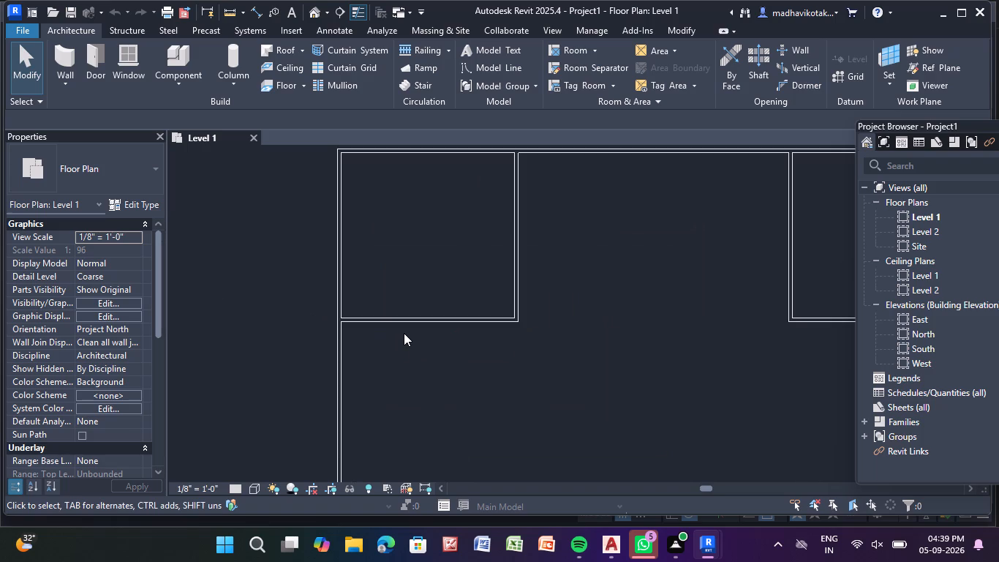
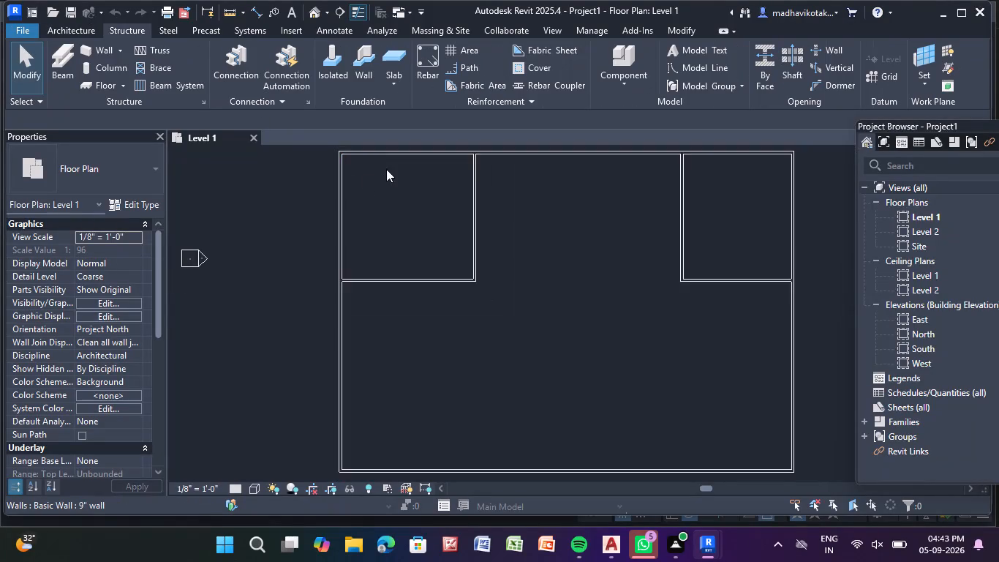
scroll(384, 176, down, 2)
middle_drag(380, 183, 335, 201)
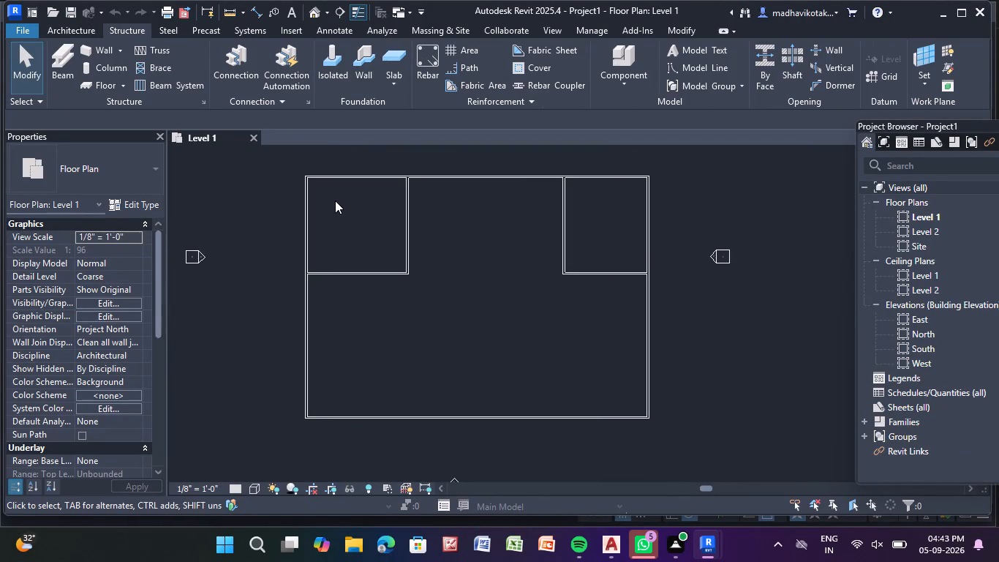
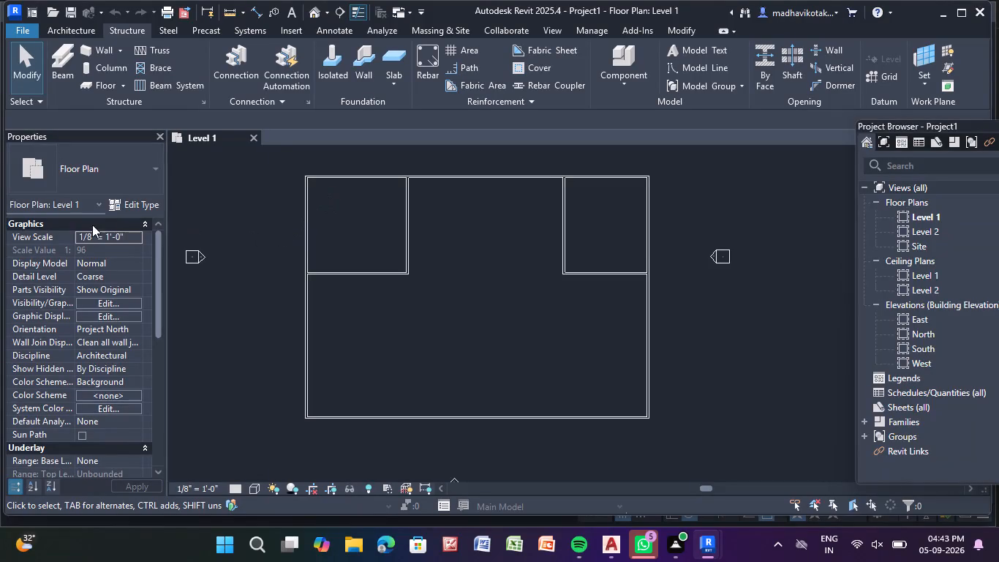
Open the default 3D view of the walls drawn on Level 1.
click(318, 15)
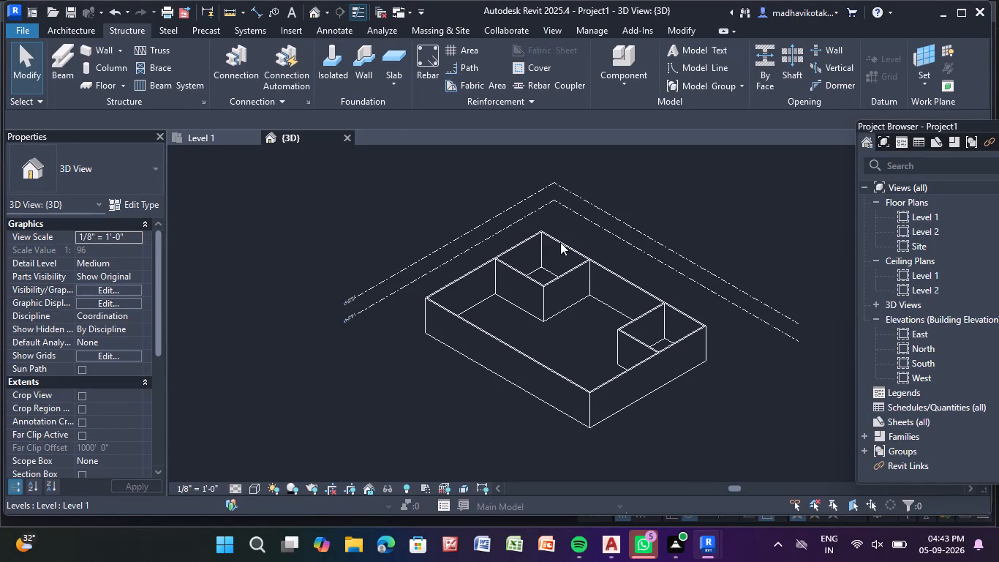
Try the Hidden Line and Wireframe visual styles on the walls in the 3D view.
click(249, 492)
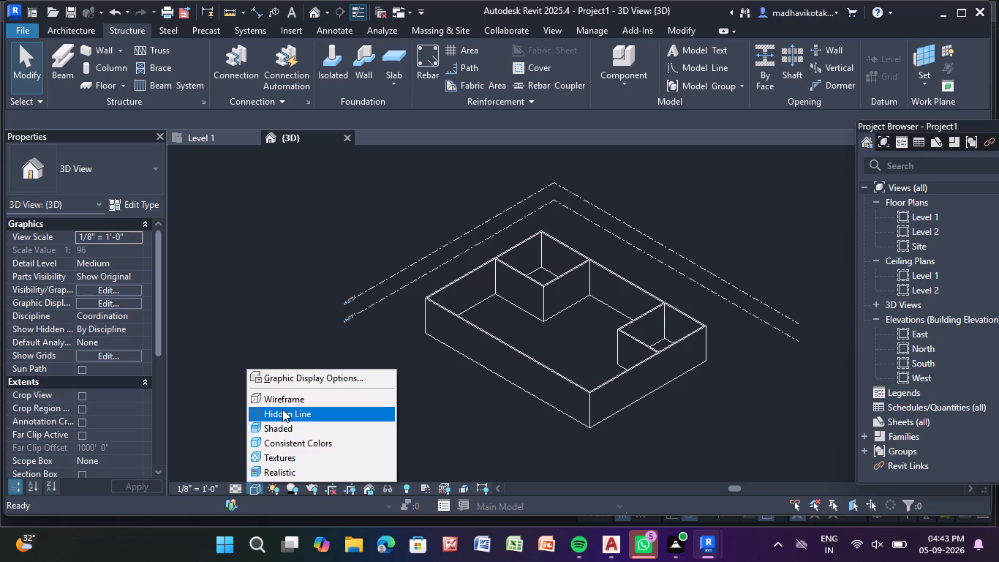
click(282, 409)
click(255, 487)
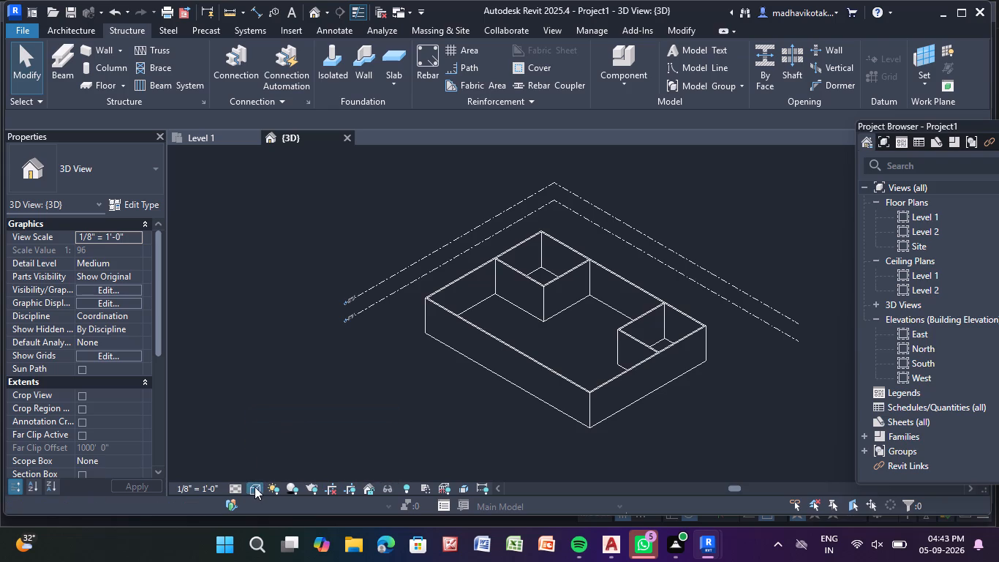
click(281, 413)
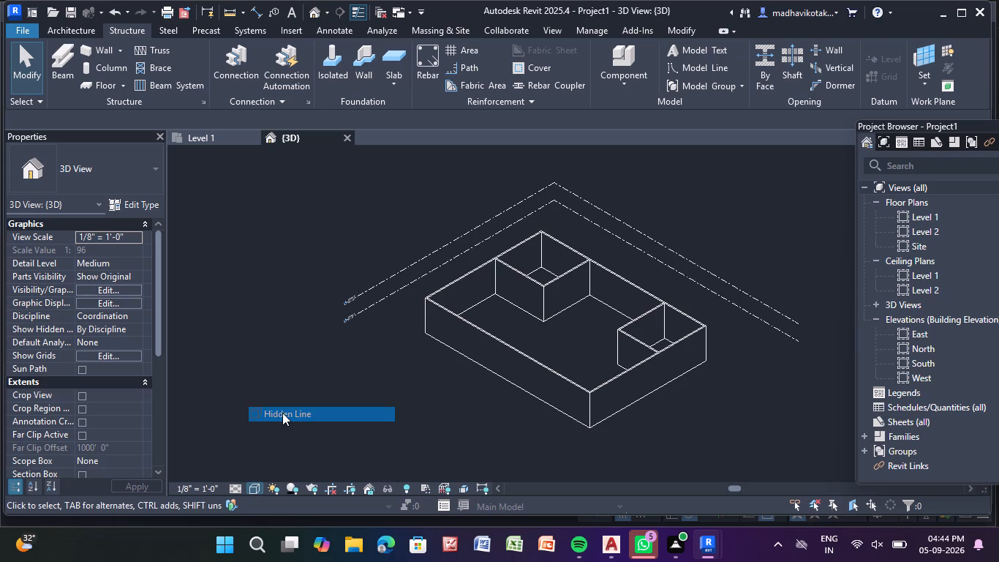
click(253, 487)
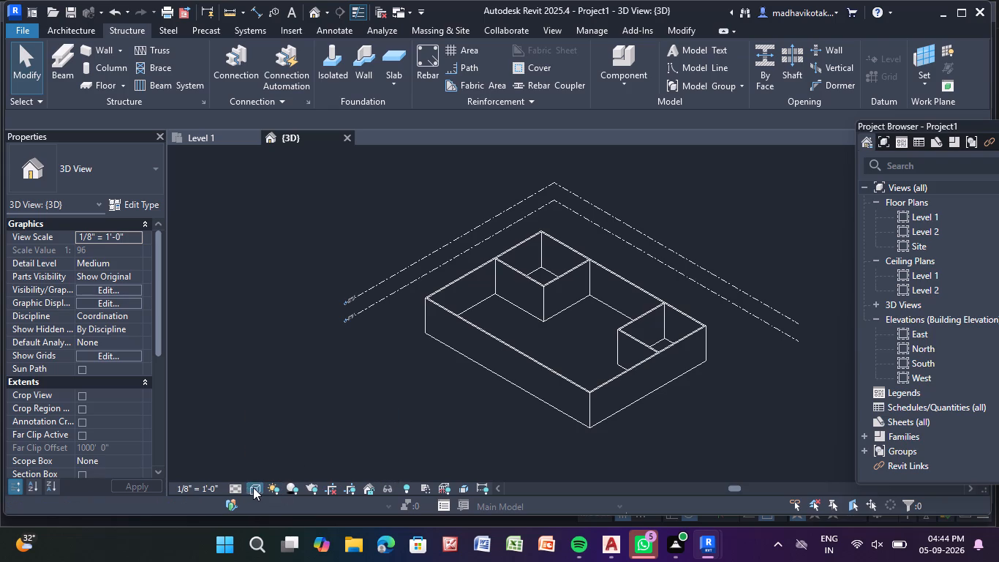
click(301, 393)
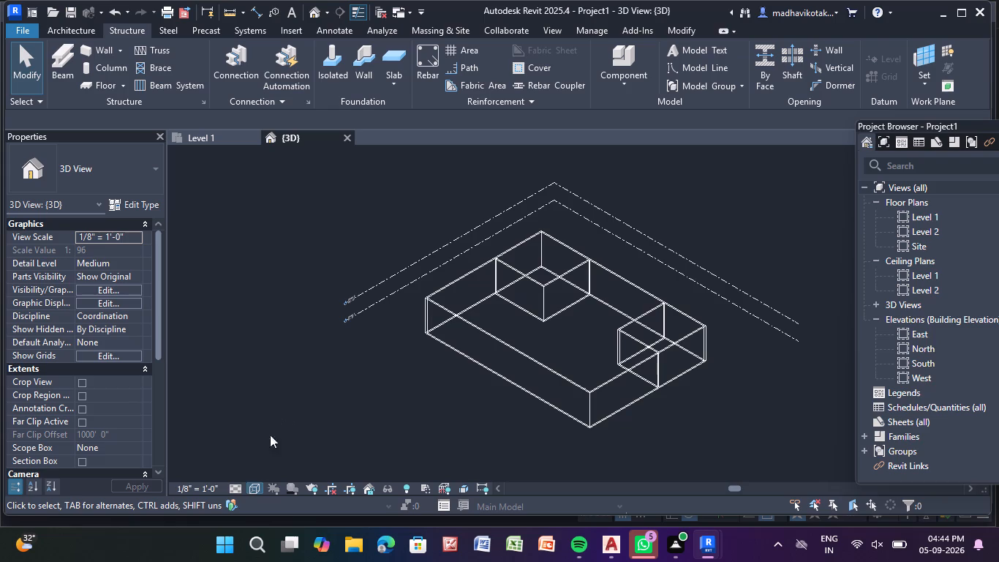
Set the visual style of the 3D view to Textures.
click(246, 484)
click(253, 485)
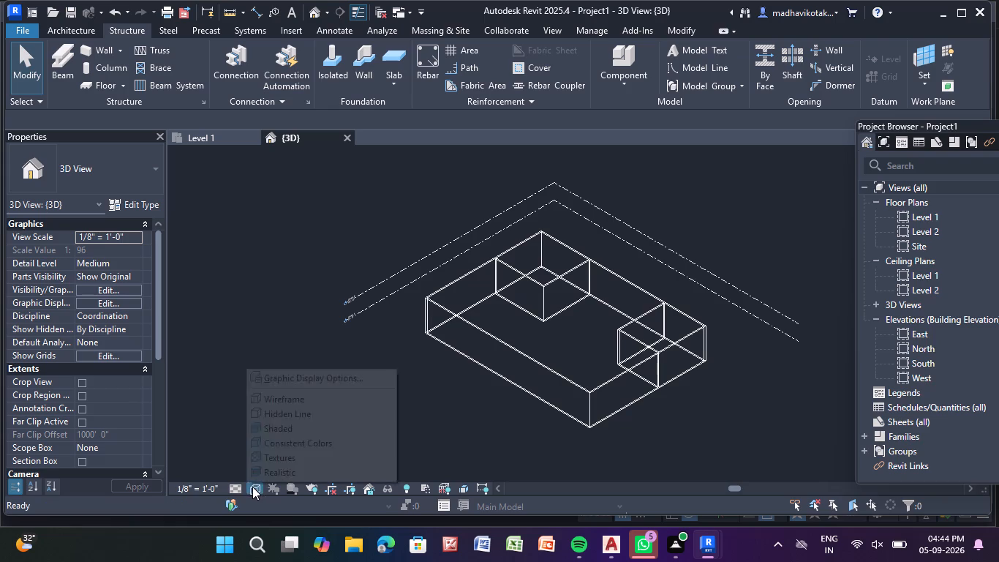
click(290, 454)
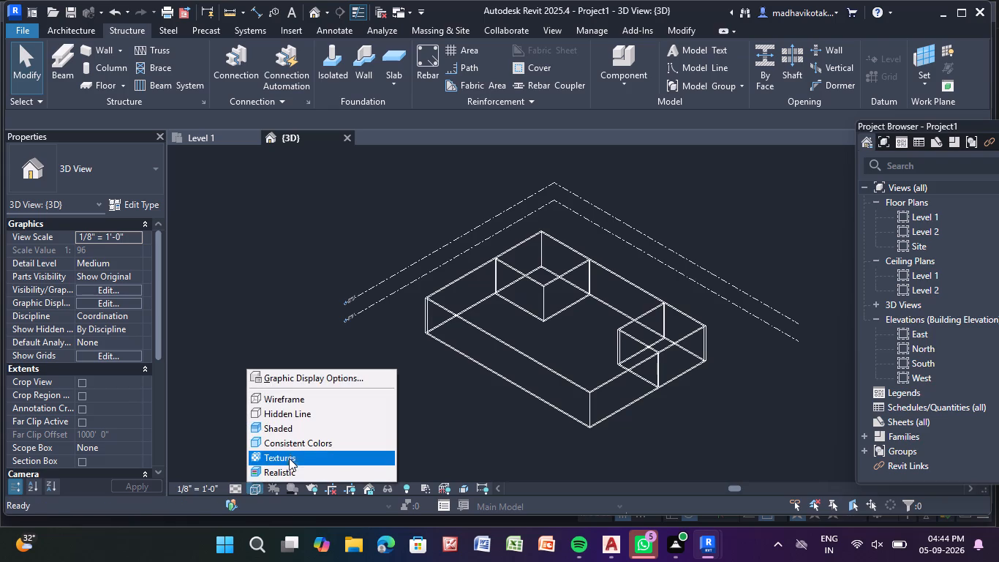
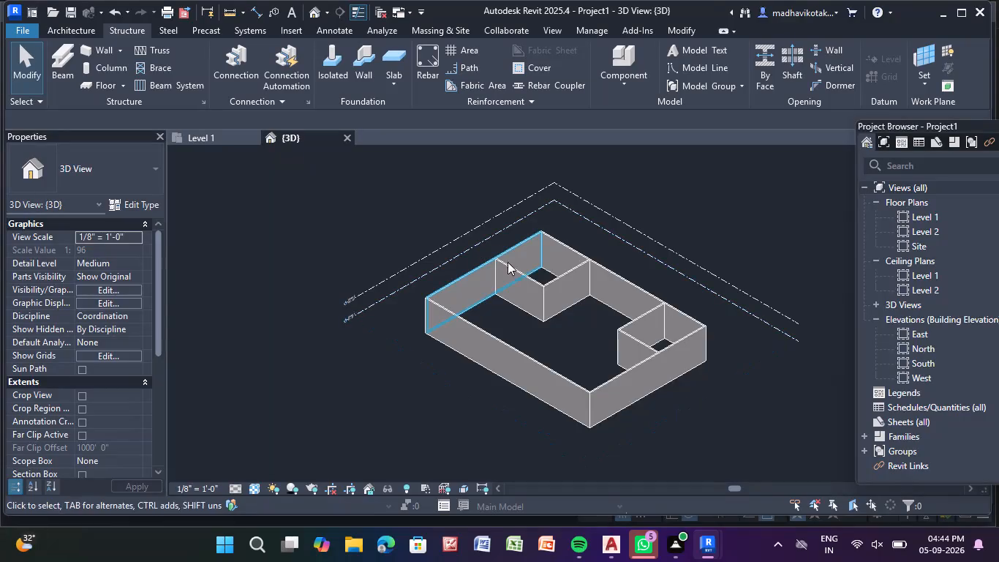
Examine the outer and inner walls of the textured model in the 3D view, up close and as a whole.
middle_drag(542, 285, 387, 251)
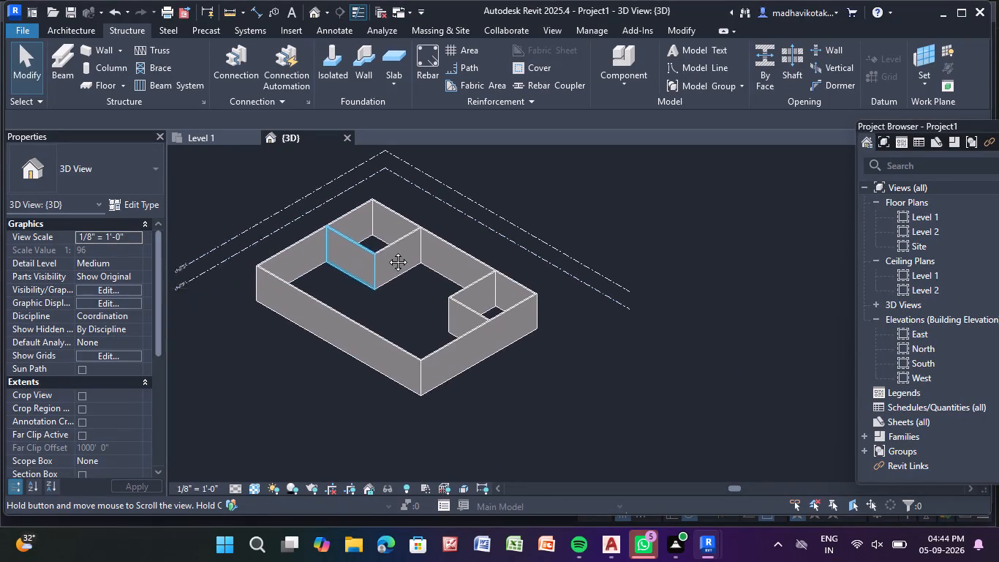
middle_drag(387, 251, 446, 250)
scroll(446, 250, up, 11)
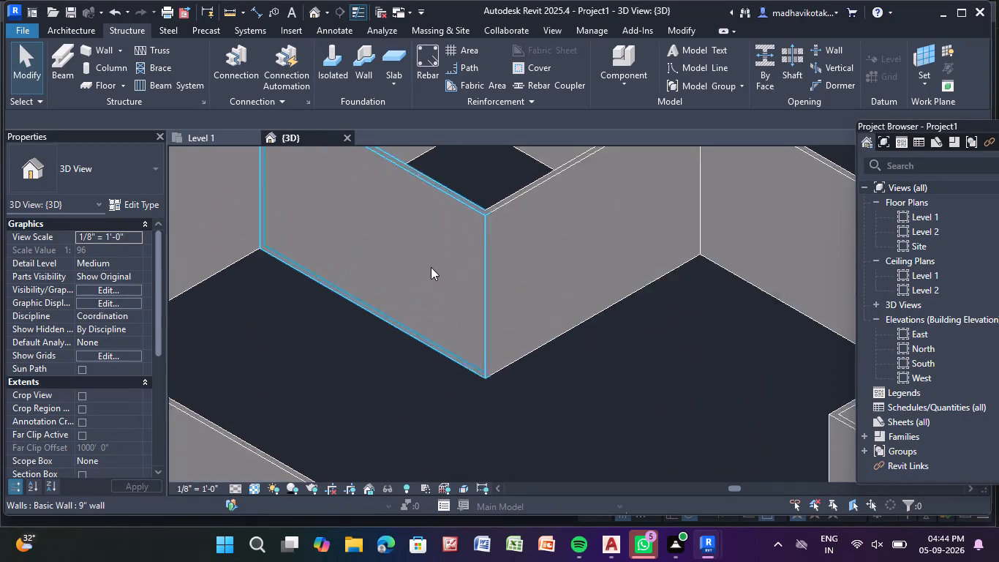
scroll(431, 267, up, 20)
scroll(431, 267, down, 3)
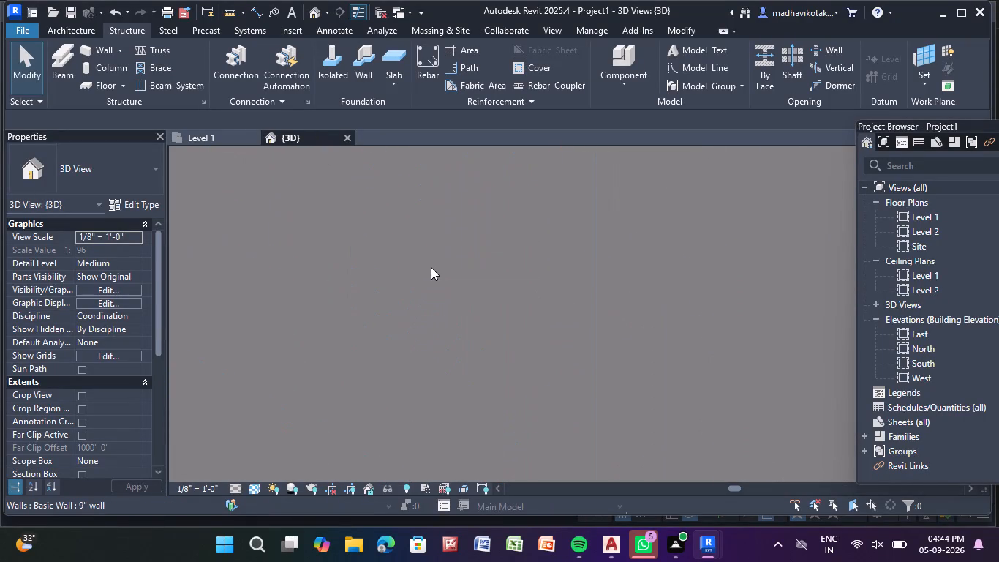
scroll(431, 267, down, 18)
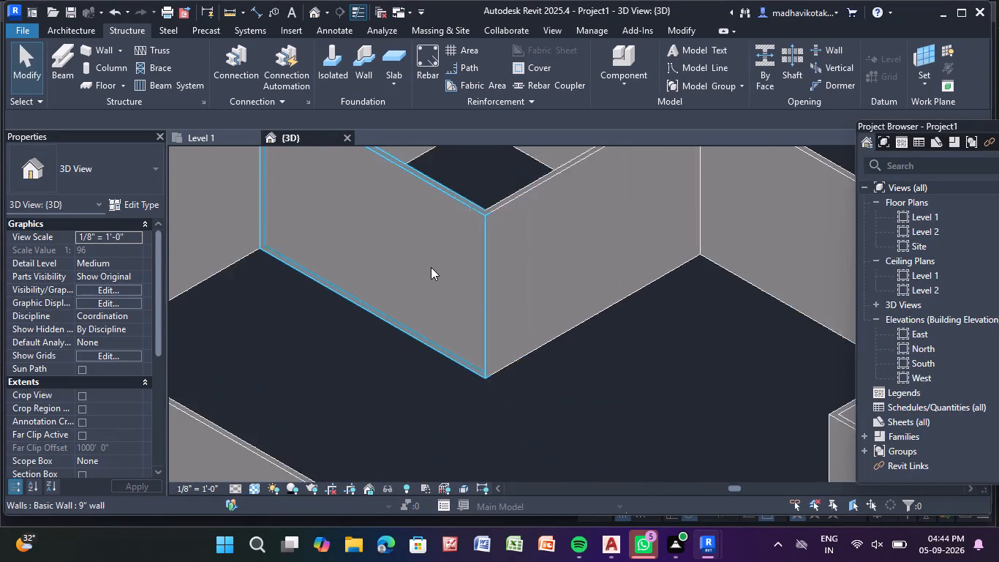
scroll(431, 267, down, 9)
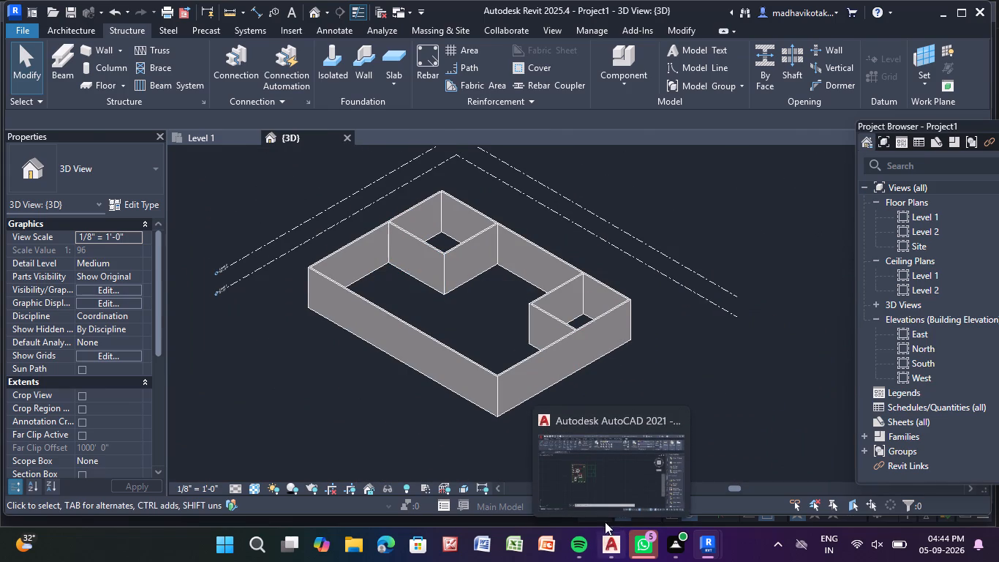
Switch to AutoCAD and examine the green floor plan and the furnished plan's toilets, dining area and drawing hall in Drawing 55.
click(591, 482)
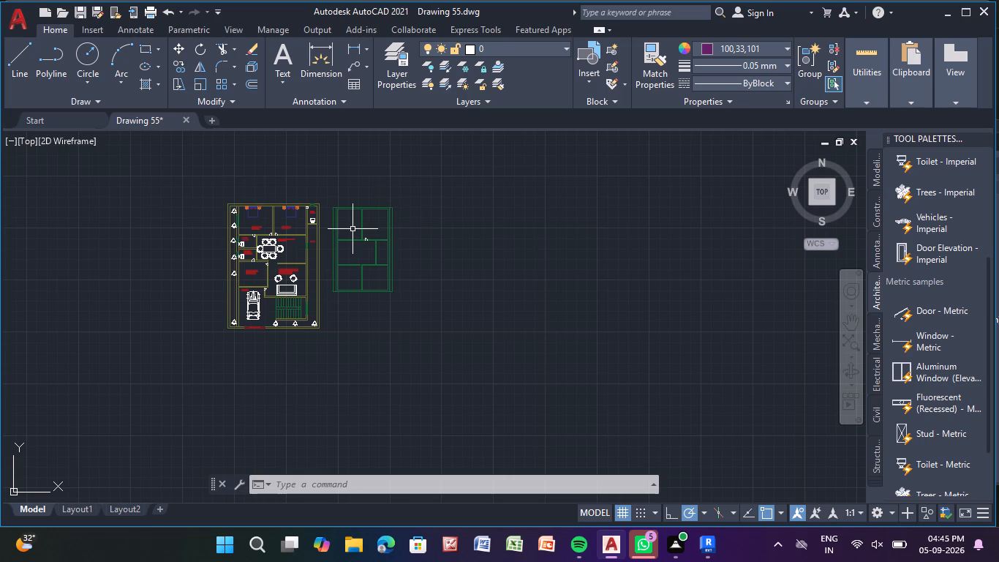
scroll(352, 229, up, 1)
middle_drag(352, 229, 398, 281)
scroll(410, 269, up, 2)
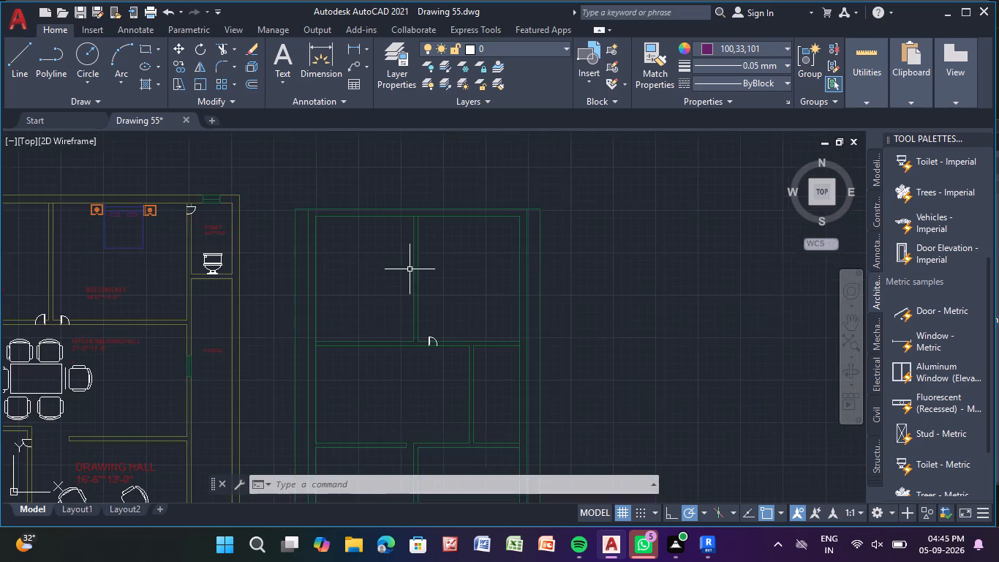
scroll(410, 269, up, 3)
scroll(410, 269, down, 5)
middle_drag(289, 315, 306, 296)
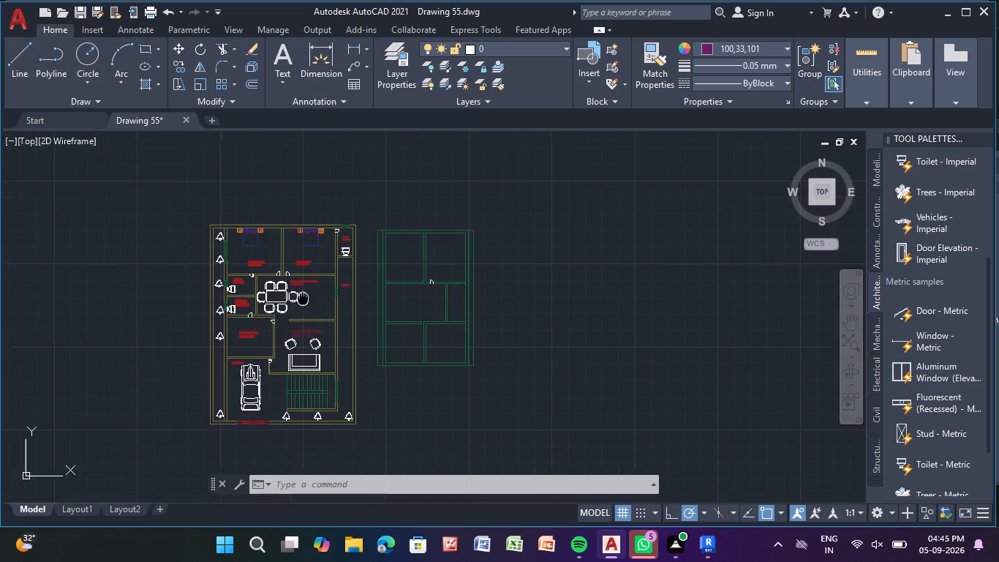
middle_drag(306, 296, 411, 257)
scroll(395, 268, up, 3)
middle_drag(385, 269, 415, 307)
scroll(396, 294, up, 1)
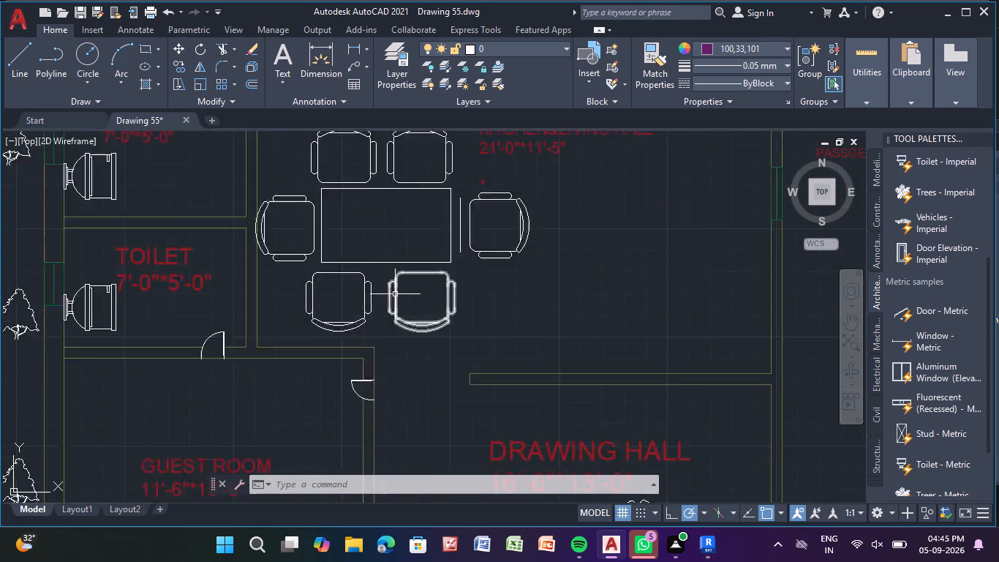
scroll(395, 294, up, 1)
middle_drag(395, 293, 399, 310)
scroll(380, 265, down, 1)
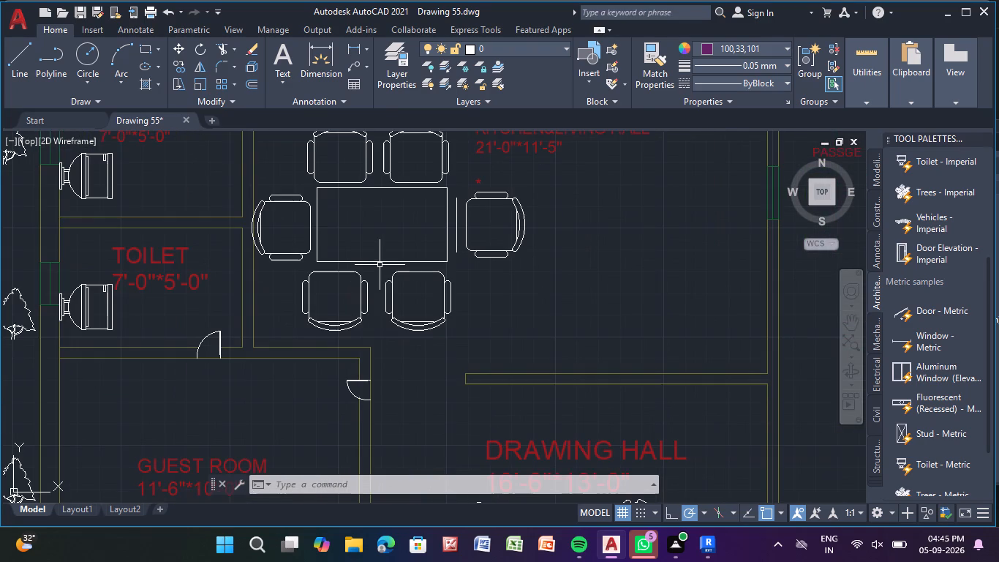
scroll(380, 263, down, 1)
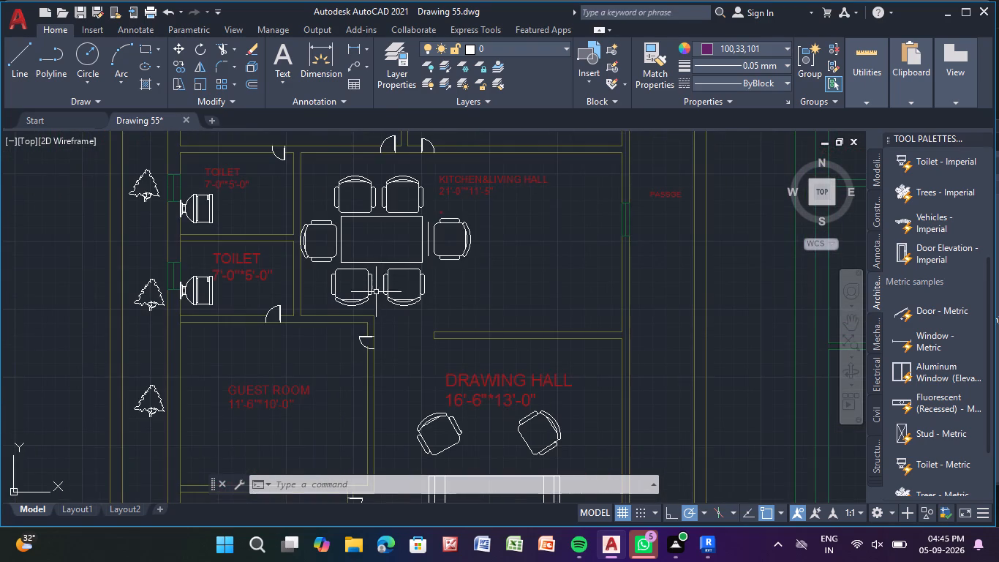
scroll(376, 292, down, 2)
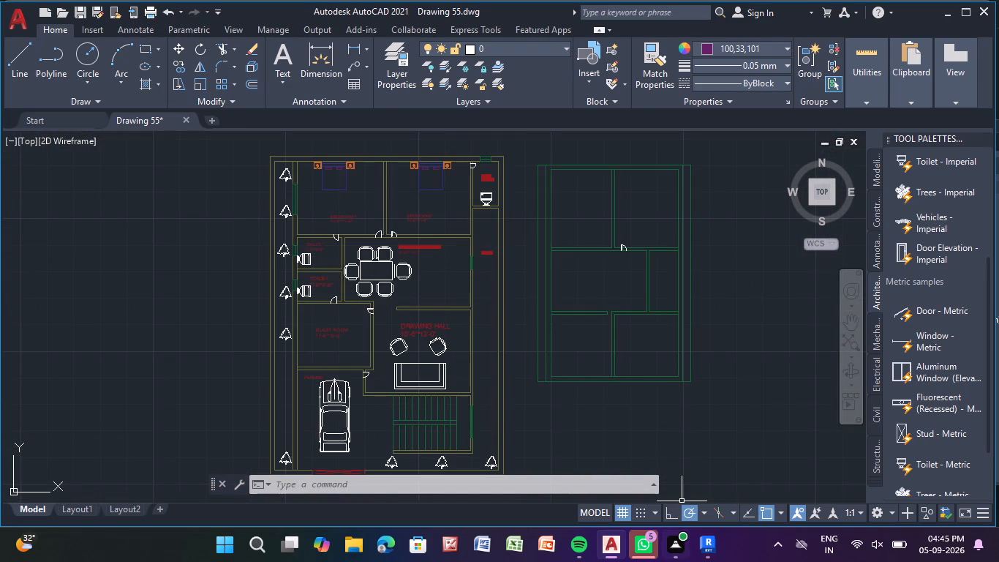
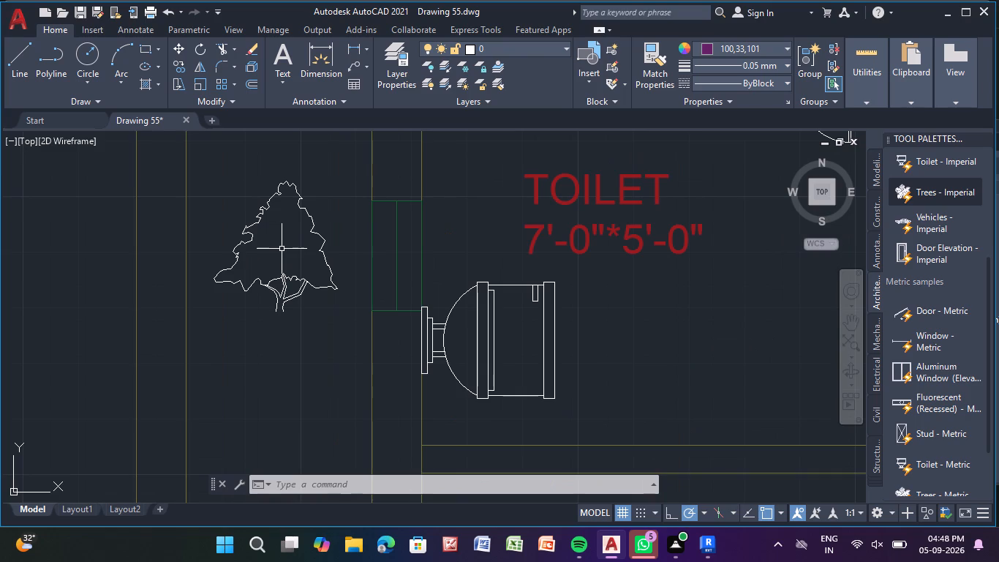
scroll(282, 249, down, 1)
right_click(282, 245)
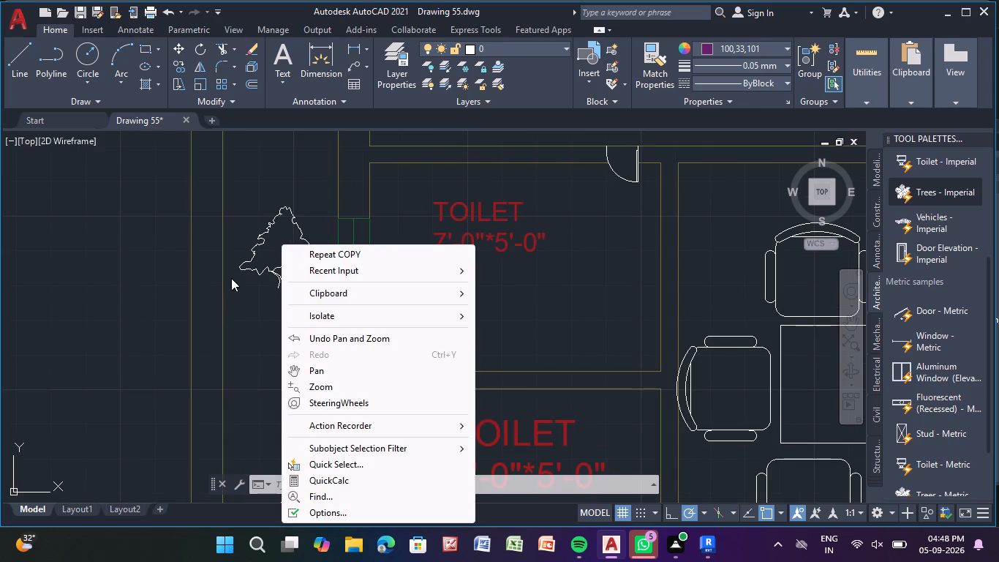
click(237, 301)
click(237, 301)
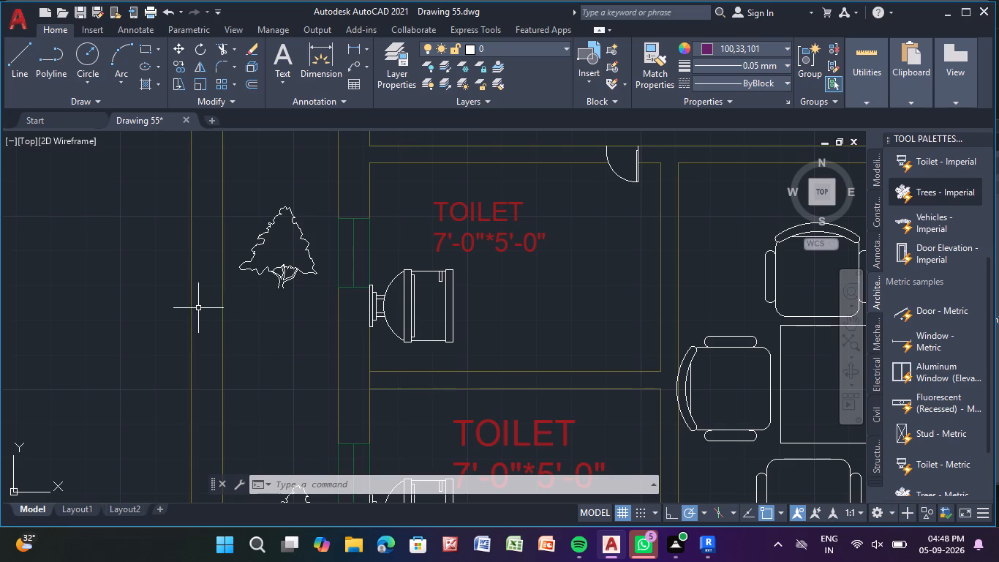
Shift the lower toilet's 7'-0"*5'-0" label slightly up and away from the west wall in the furnished plan.
scroll(208, 304, down, 1)
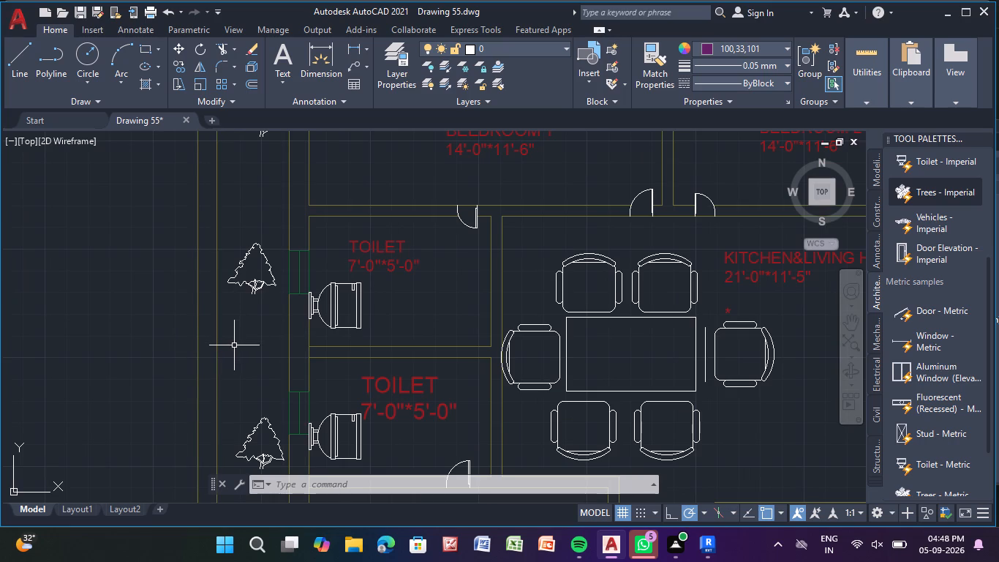
scroll(380, 378, down, 1)
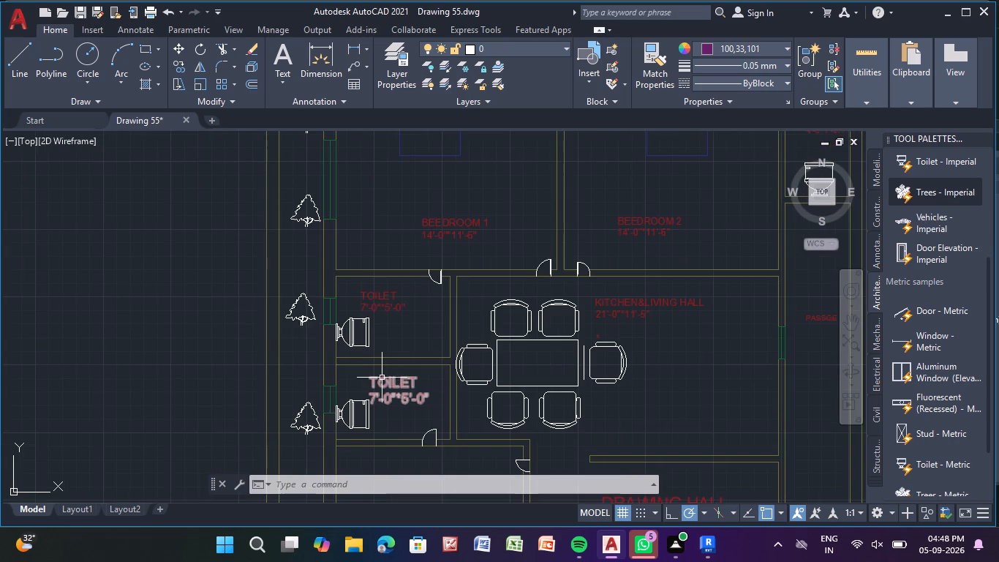
click(380, 381)
scroll(377, 378, up, 4)
click(323, 383)
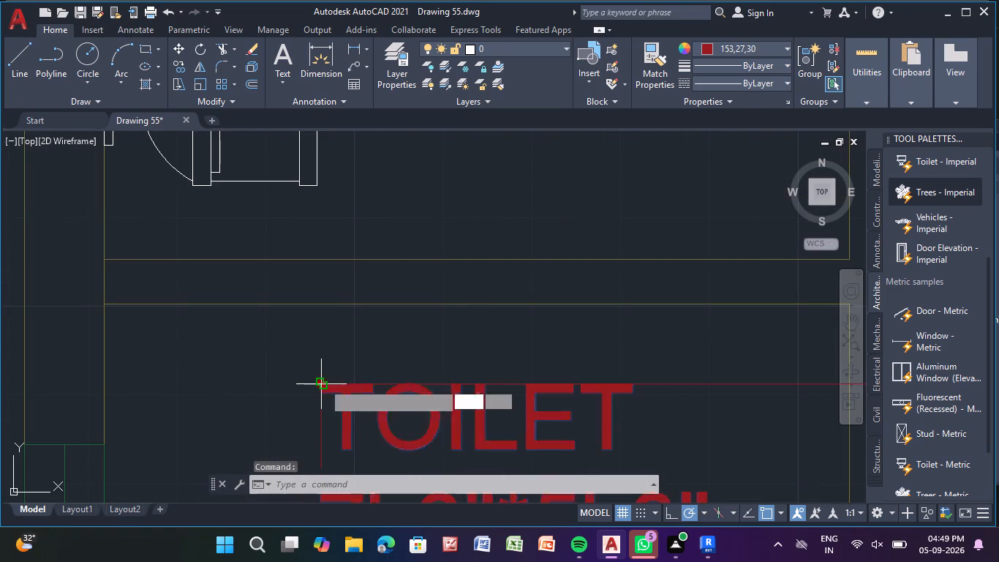
click(353, 358)
scroll(359, 367, down, 5)
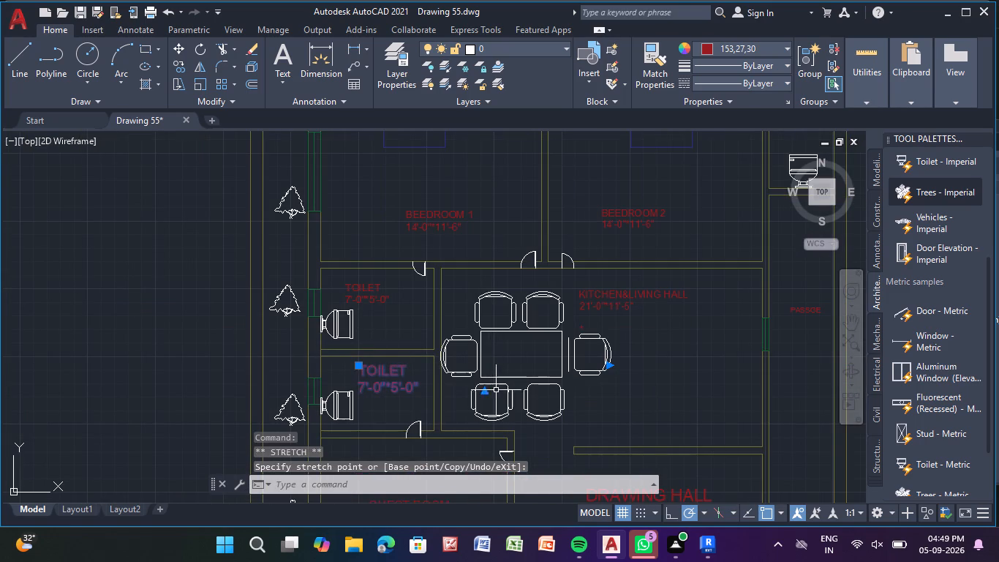
key(Escape)
key(Escape)
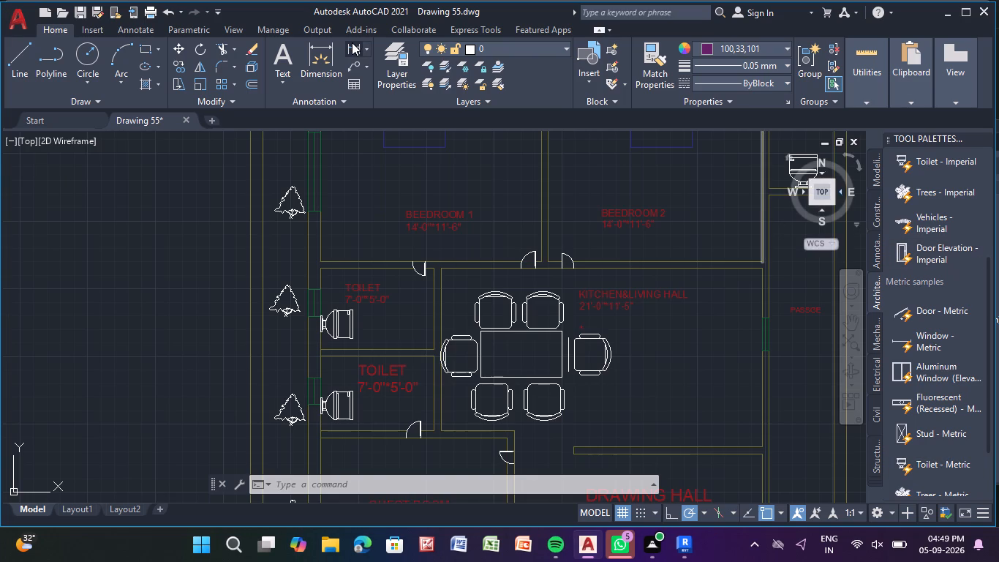
Examine the furnished plan around Bedroom 1 and the passage label, up close and in context.
scroll(477, 247, up, 2)
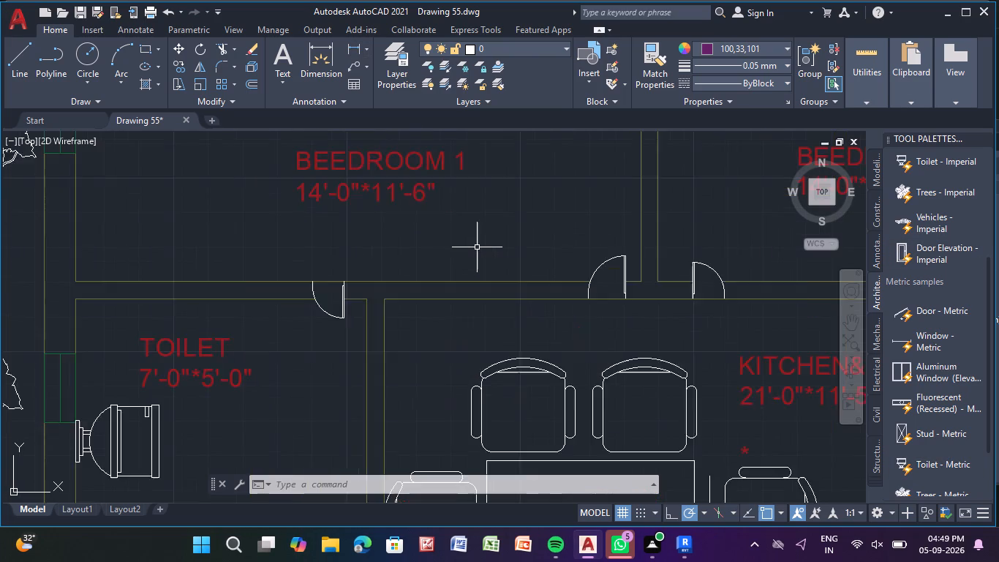
scroll(477, 247, up, 2)
middle_click(477, 247)
scroll(477, 247, up, 2)
middle_click(477, 247)
scroll(477, 247, up, 3)
middle_click(477, 247)
scroll(477, 247, up, 3)
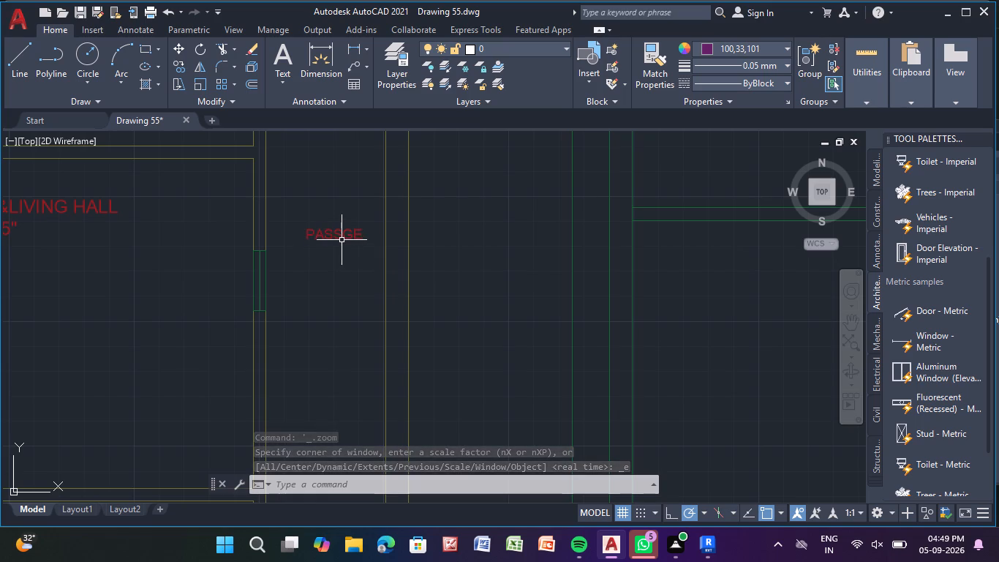
scroll(342, 240, up, 5)
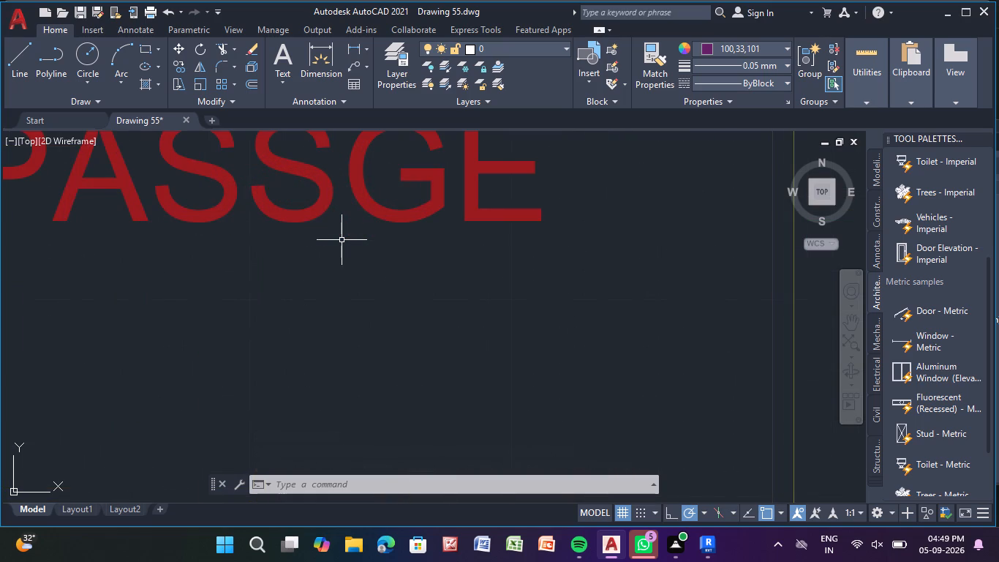
scroll(342, 239, up, 15)
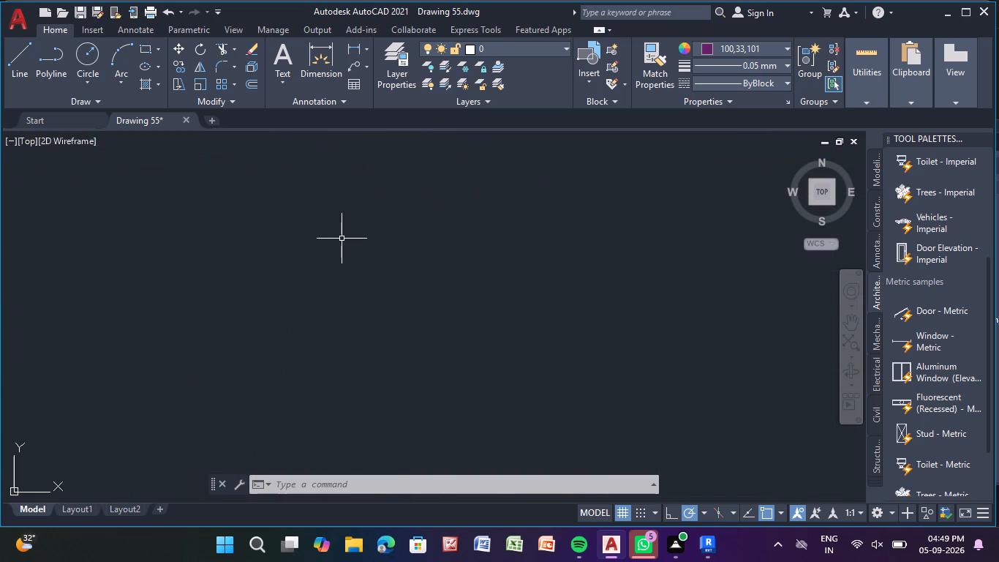
scroll(342, 239, up, 12)
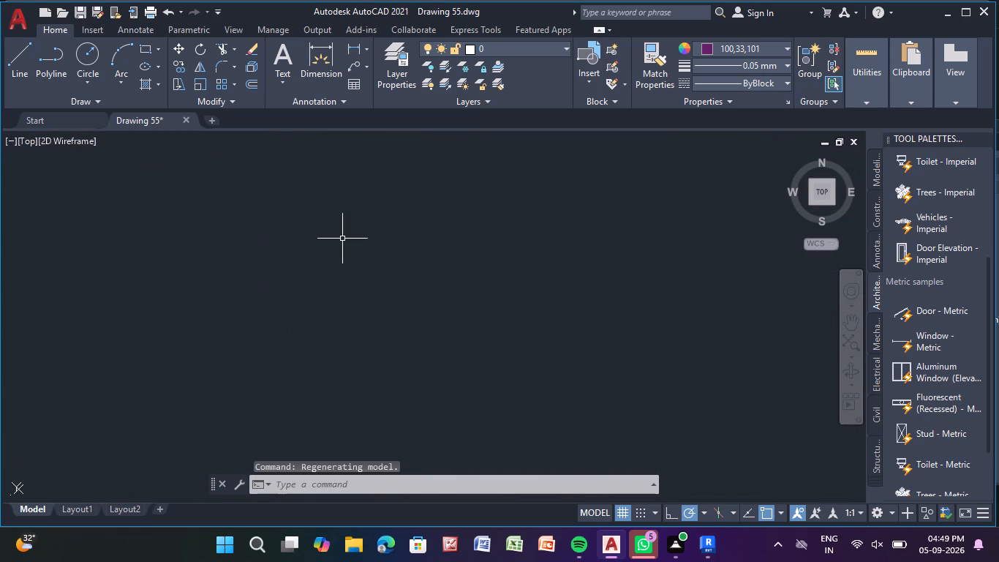
middle_drag(342, 239, 361, 544)
scroll(398, 379, down, 12)
scroll(396, 381, down, 11)
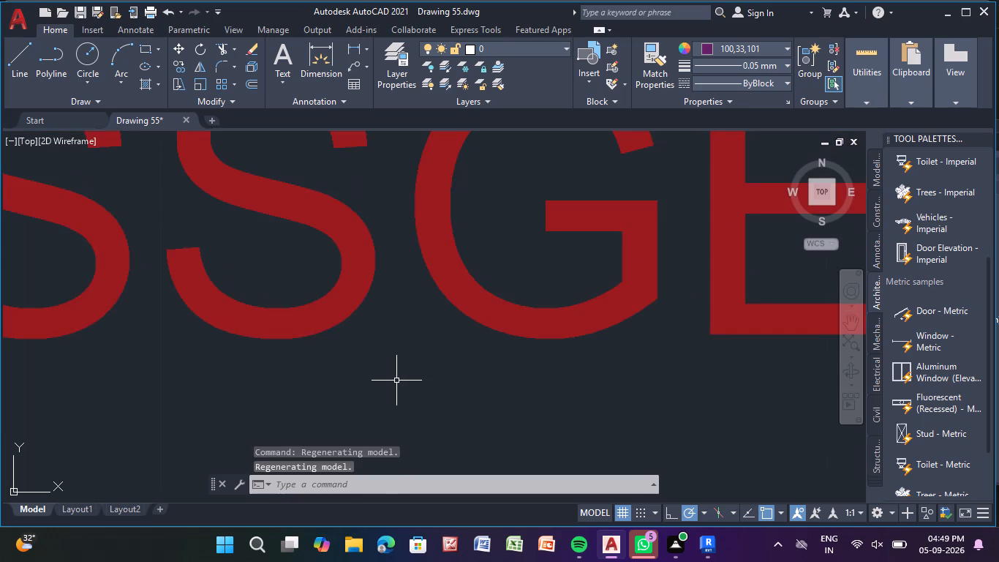
scroll(396, 381, down, 3)
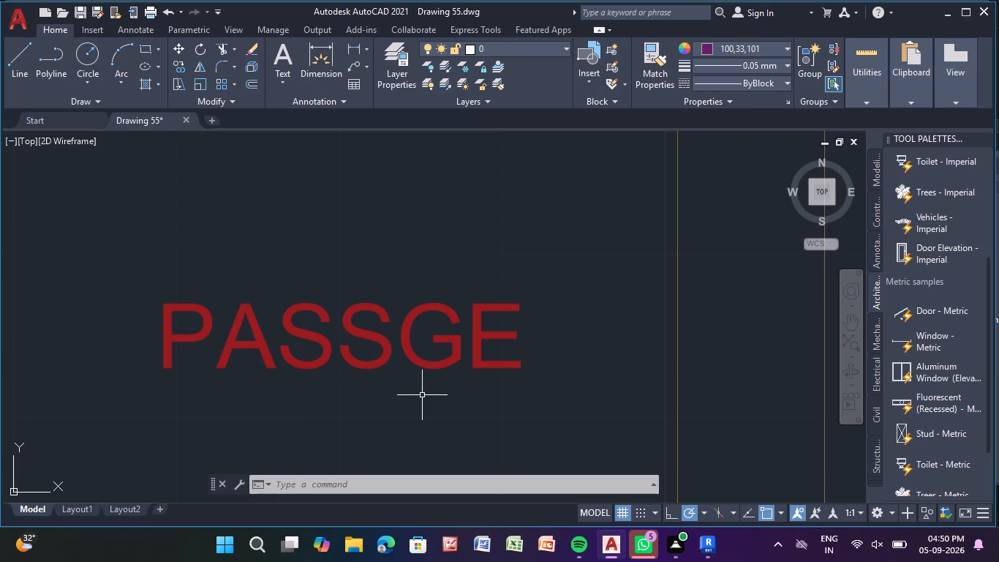
scroll(366, 353, down, 1)
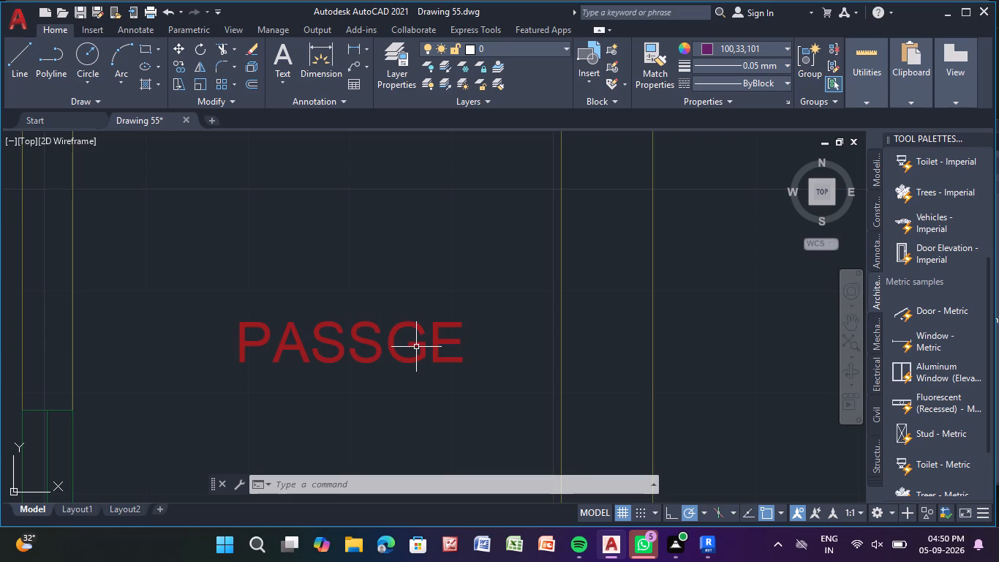
scroll(434, 356, down, 4)
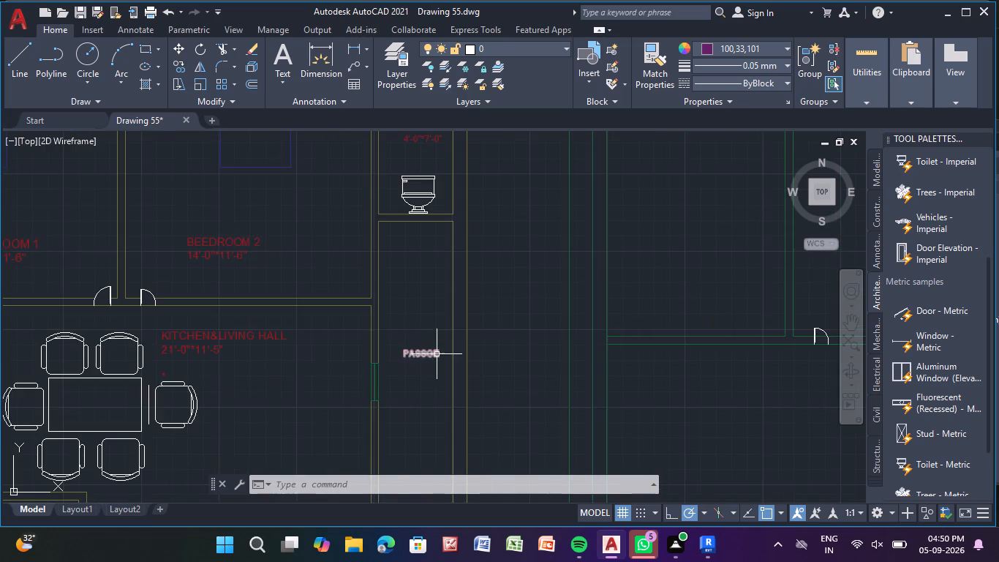
scroll(428, 326, down, 2)
Move the lower tree beside Bedroom 1 slightly southwest, towards the middle of the strip between the boundary and house walls.
middle_drag(324, 356, 279, 231)
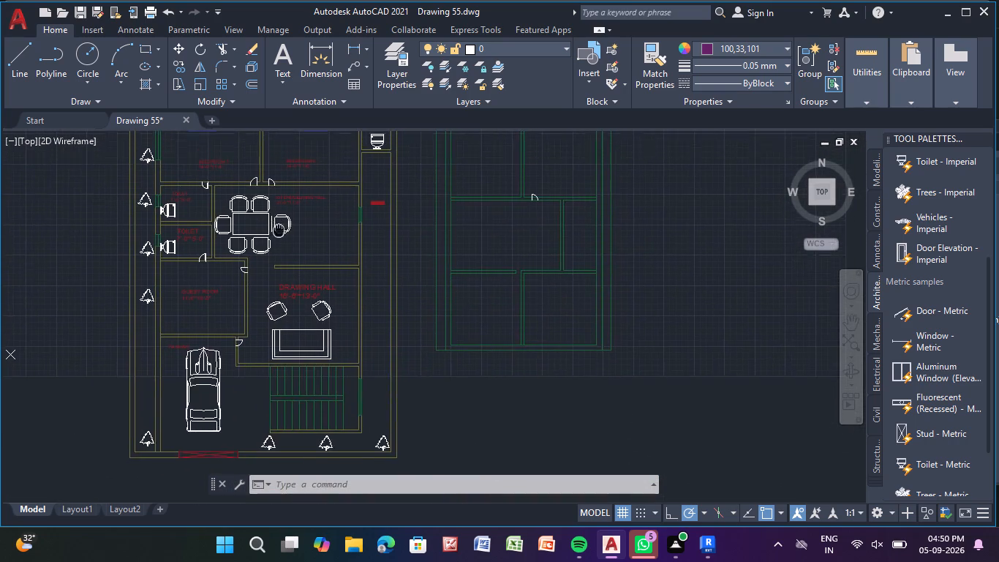
middle_drag(279, 231, 343, 277)
scroll(230, 225, up, 2)
middle_drag(216, 221, 249, 255)
scroll(216, 221, down, 1)
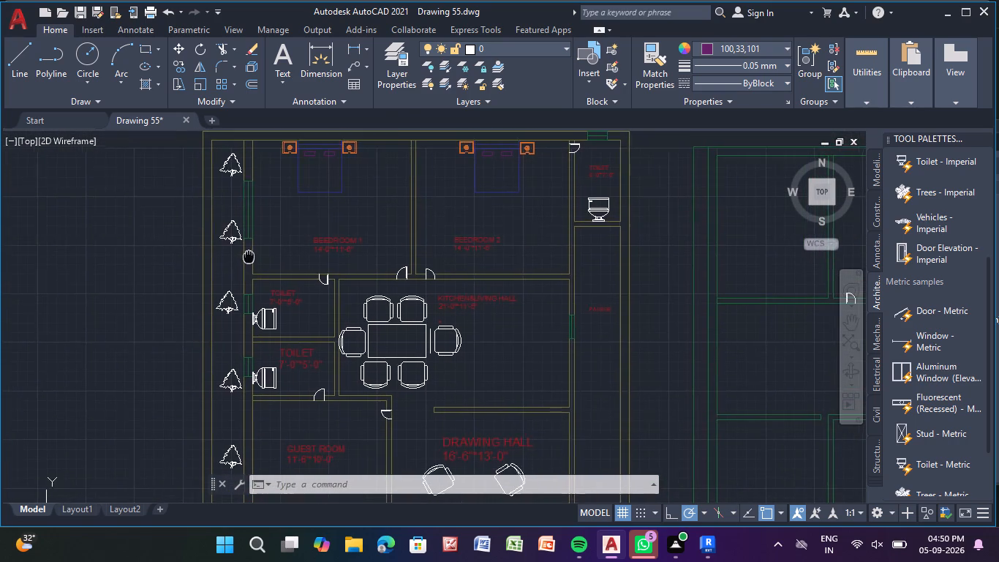
middle_drag(249, 255, 249, 255)
scroll(249, 256, down, 1)
click(241, 240)
scroll(237, 247, up, 4)
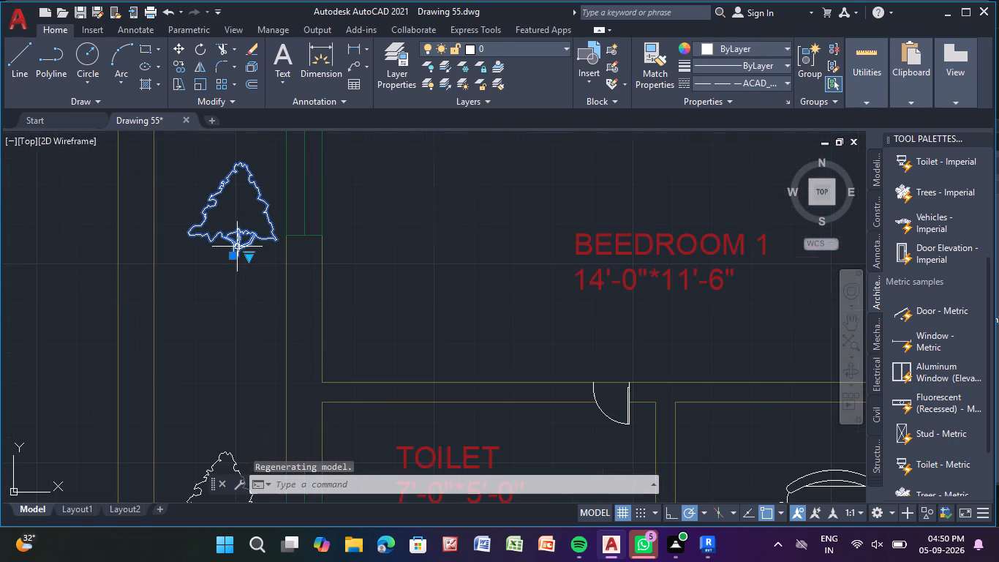
click(236, 255)
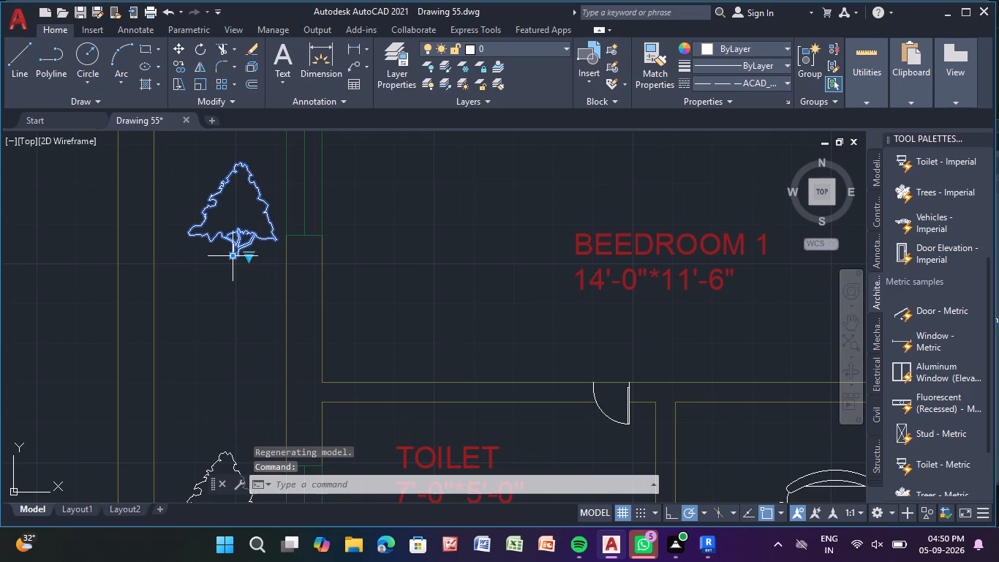
click(232, 257)
click(218, 261)
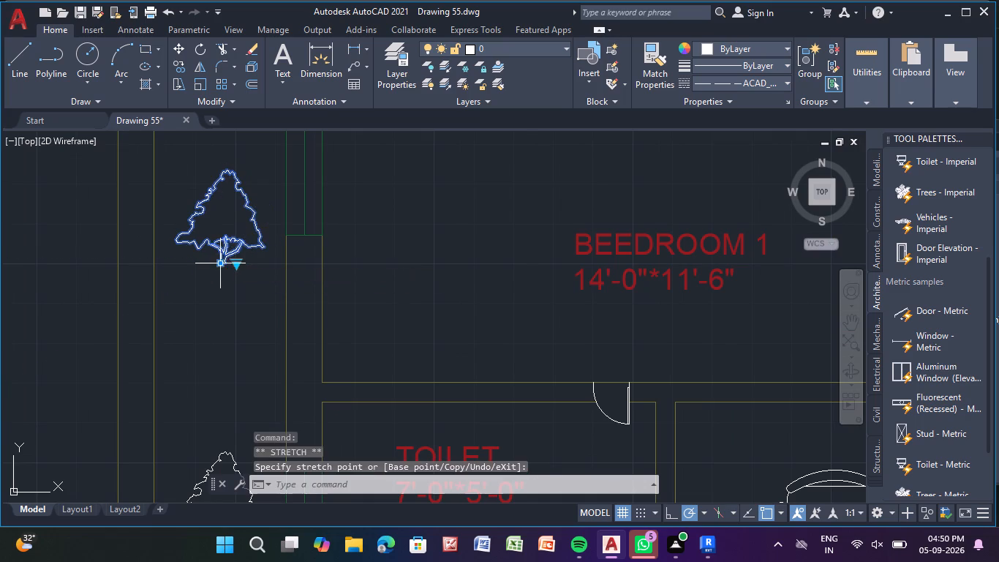
Move the tree beside the lower toilet slightly southwest, towards the middle of the boundary strip.
scroll(248, 236, down, 2)
middle_drag(243, 261, 237, 287)
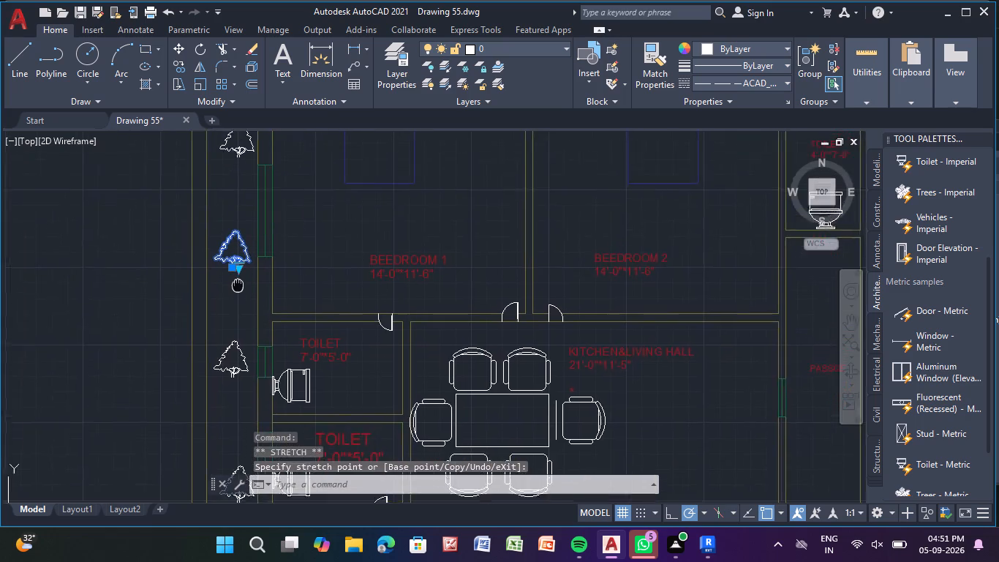
middle_drag(237, 287, 221, 342)
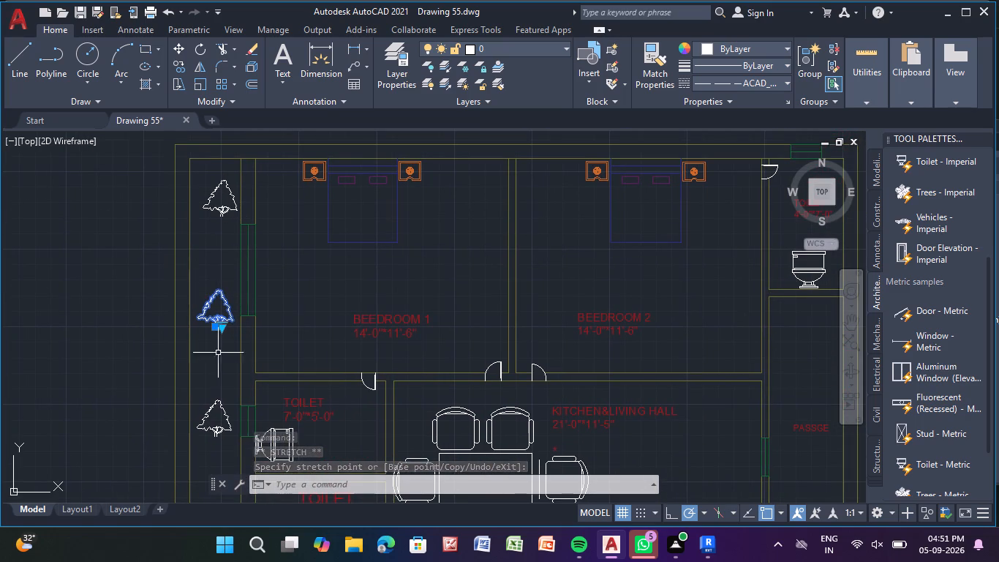
scroll(233, 367, down, 3)
middle_drag(231, 357, 282, 239)
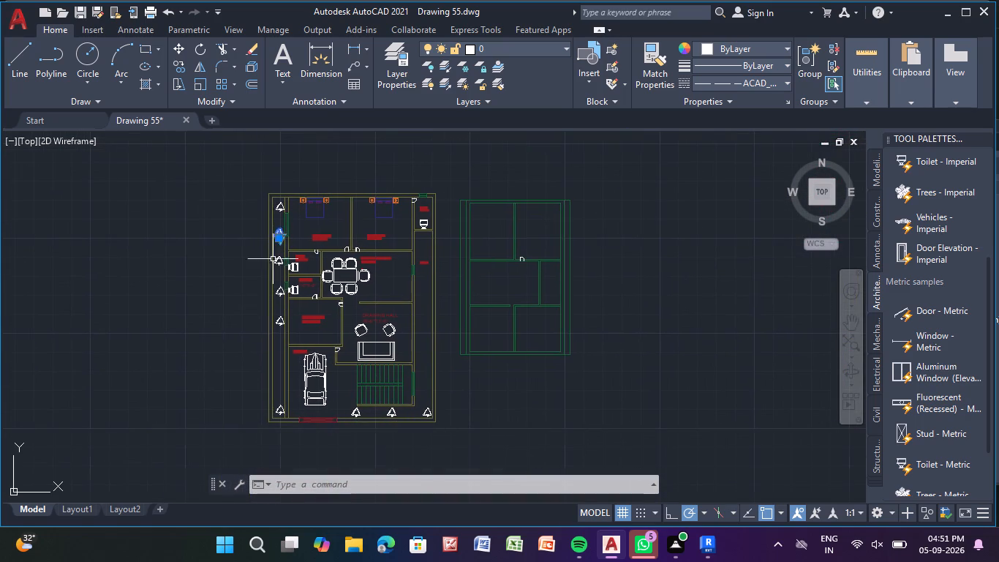
scroll(279, 286, up, 4)
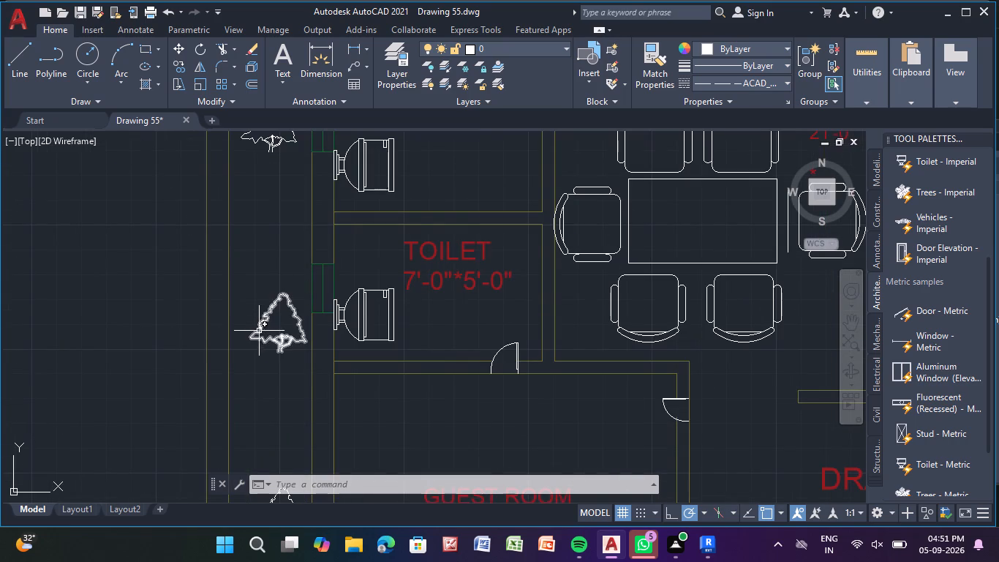
click(258, 331)
click(274, 350)
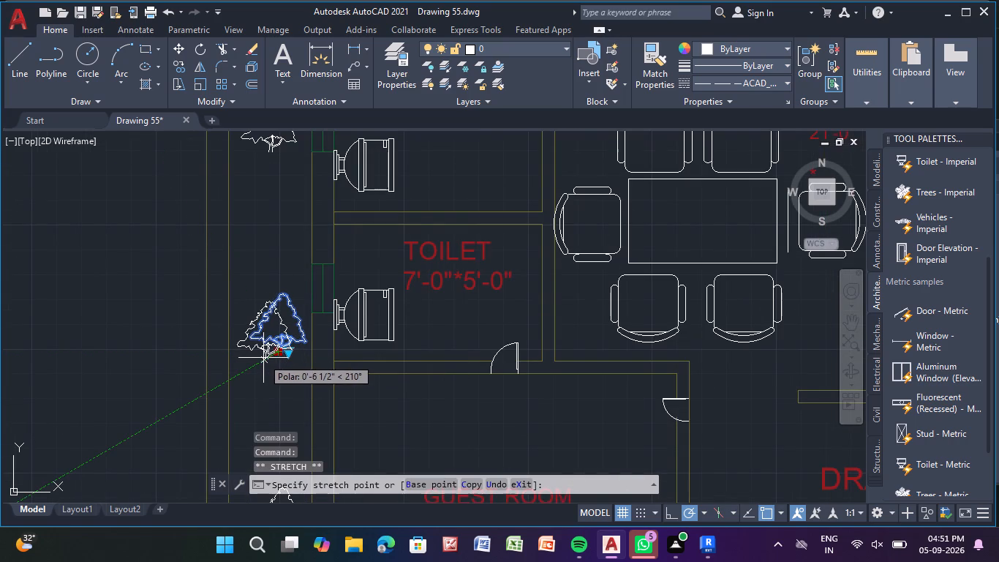
click(270, 358)
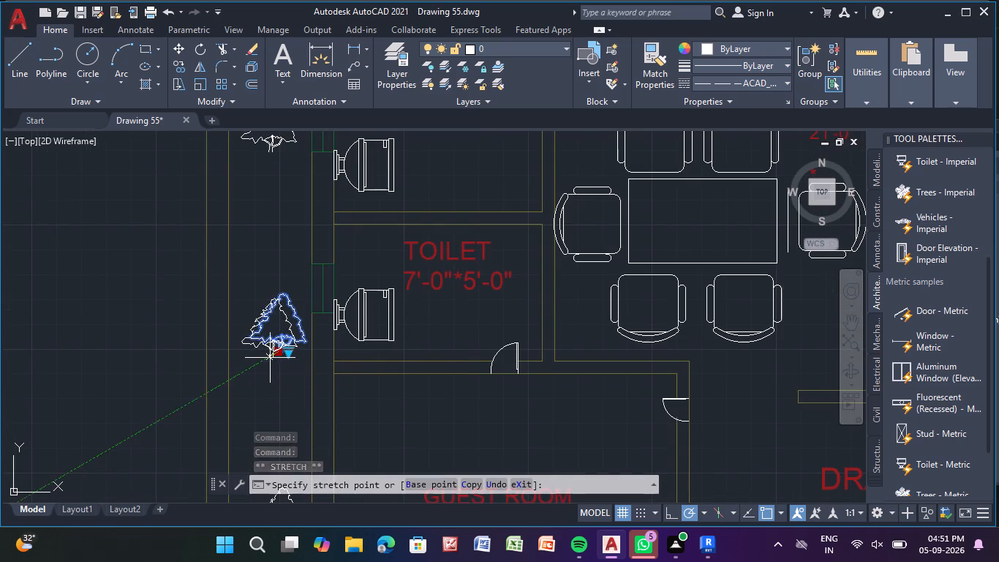
Move the tree beside the guest room slightly southwest within the boundary strip.
scroll(279, 373, down, 3)
middle_drag(279, 374, 300, 260)
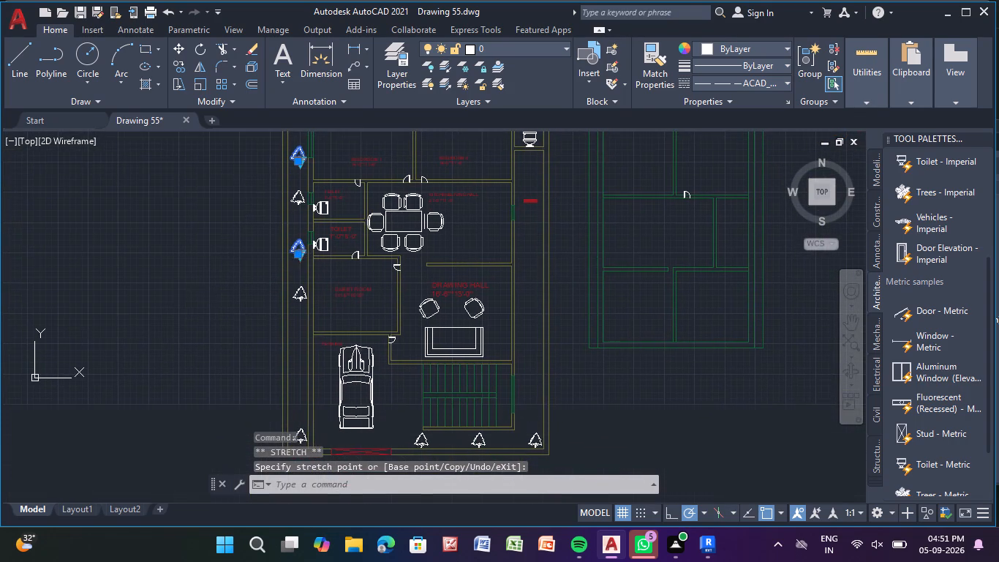
scroll(307, 298, up, 4)
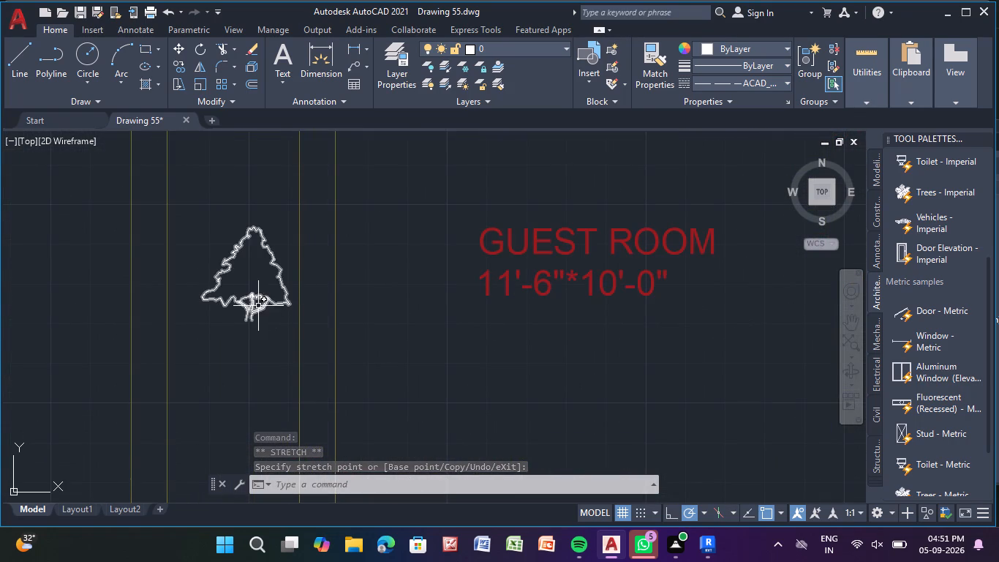
click(258, 306)
click(247, 308)
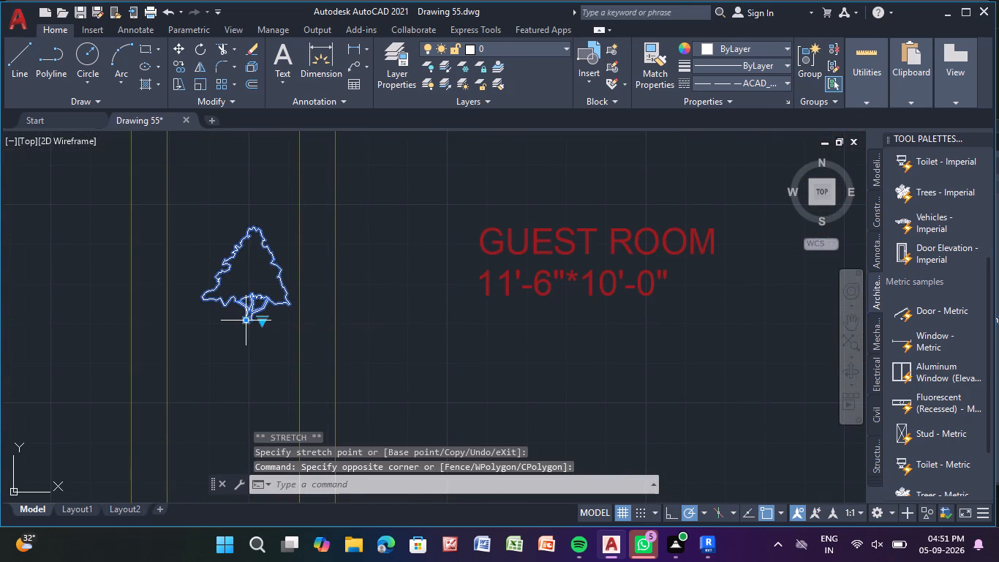
click(244, 321)
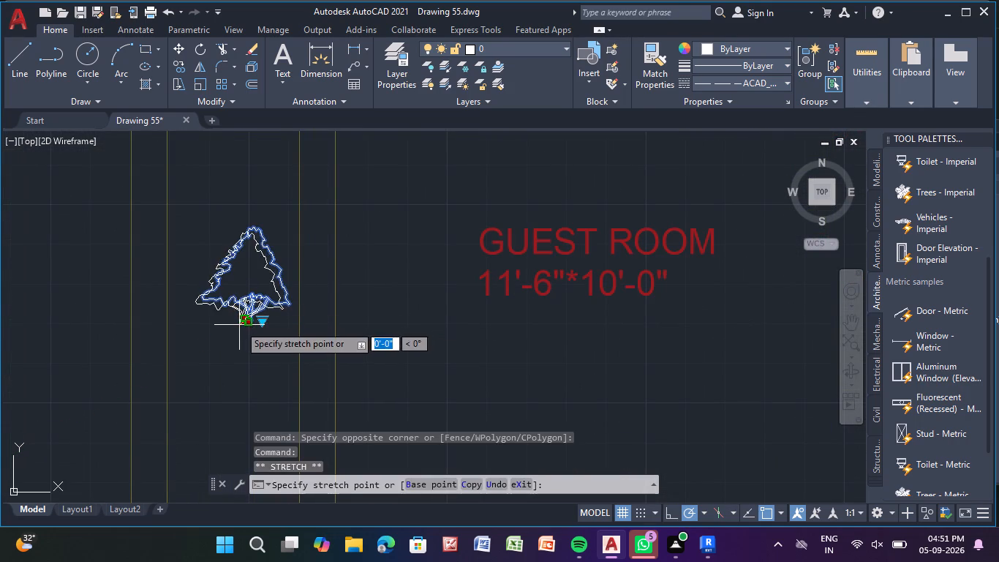
click(239, 325)
Move the tree in the plot's southwest corner, beside the car parking, slightly southwest towards the middle of the boundary strip.
scroll(241, 326, down, 5)
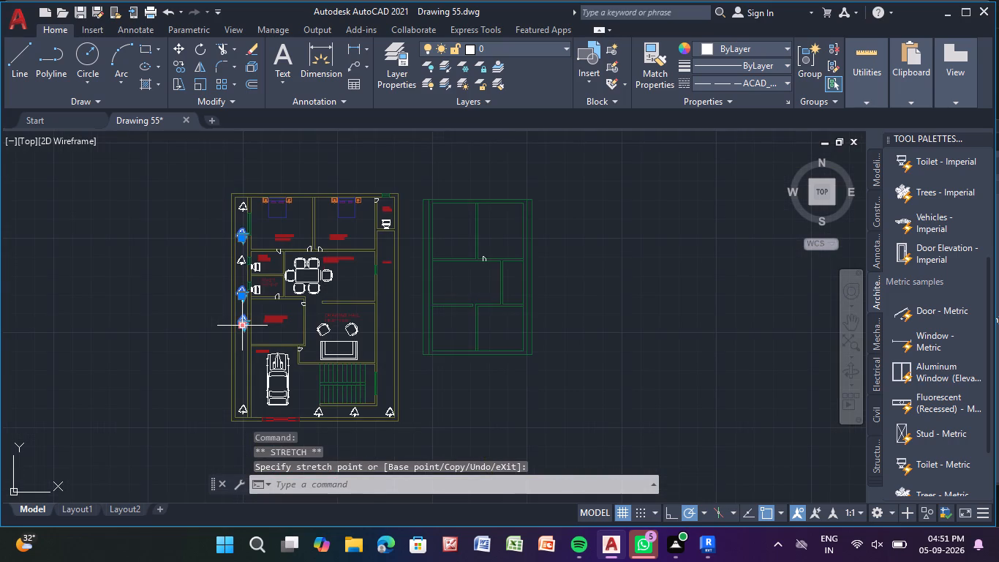
middle_drag(241, 326, 259, 272)
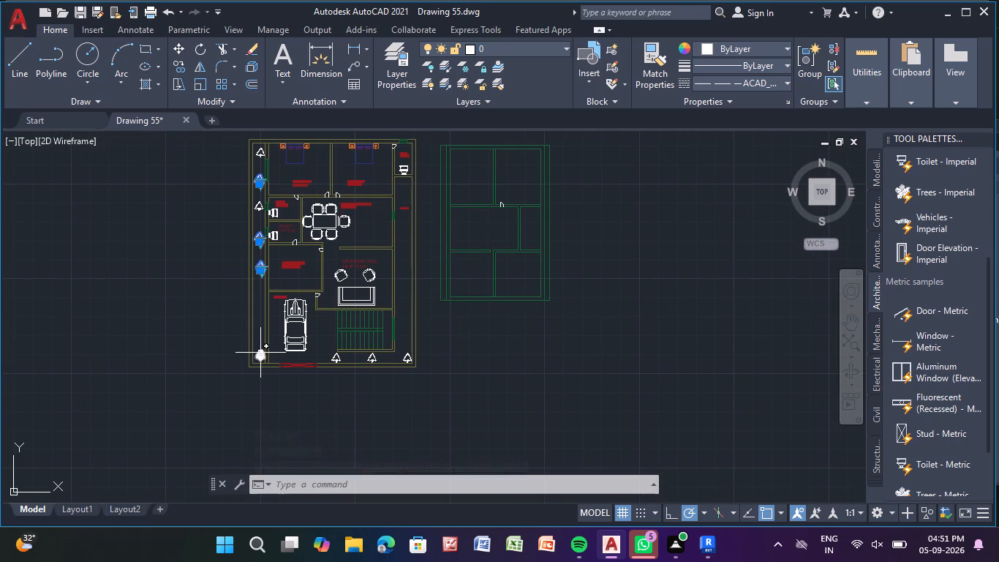
scroll(260, 353, up, 3)
middle_drag(260, 353, 282, 272)
scroll(274, 300, up, 2)
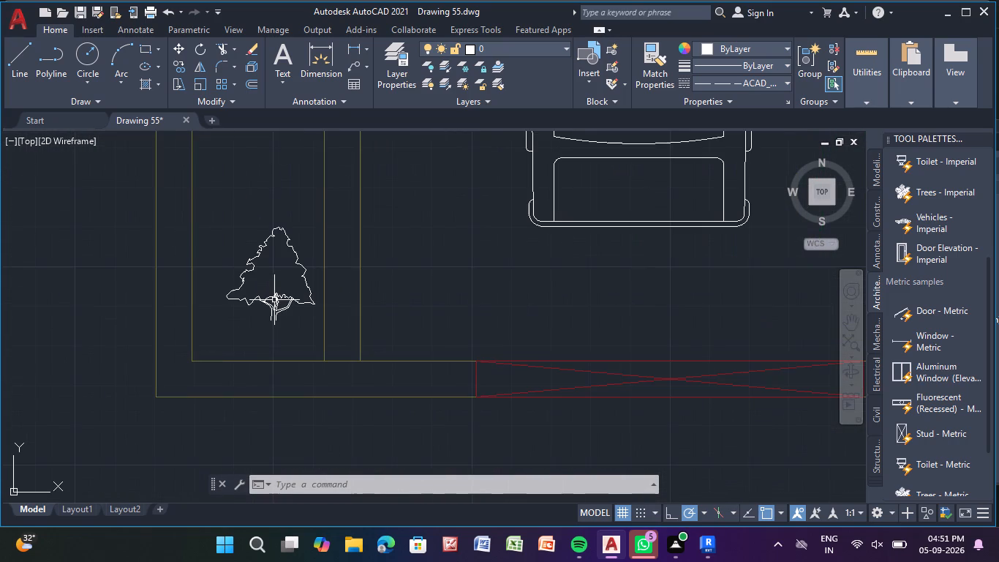
click(269, 303)
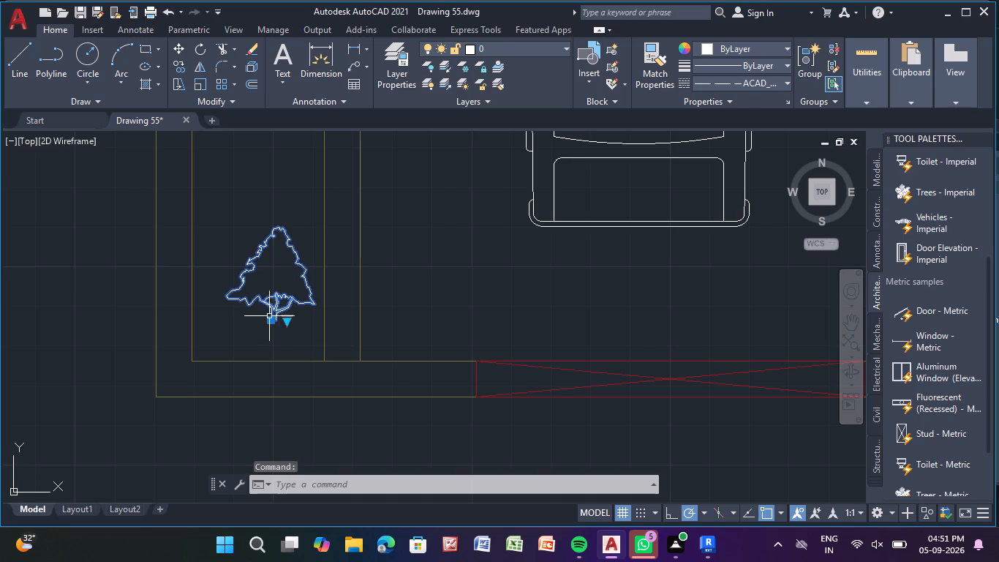
click(267, 321)
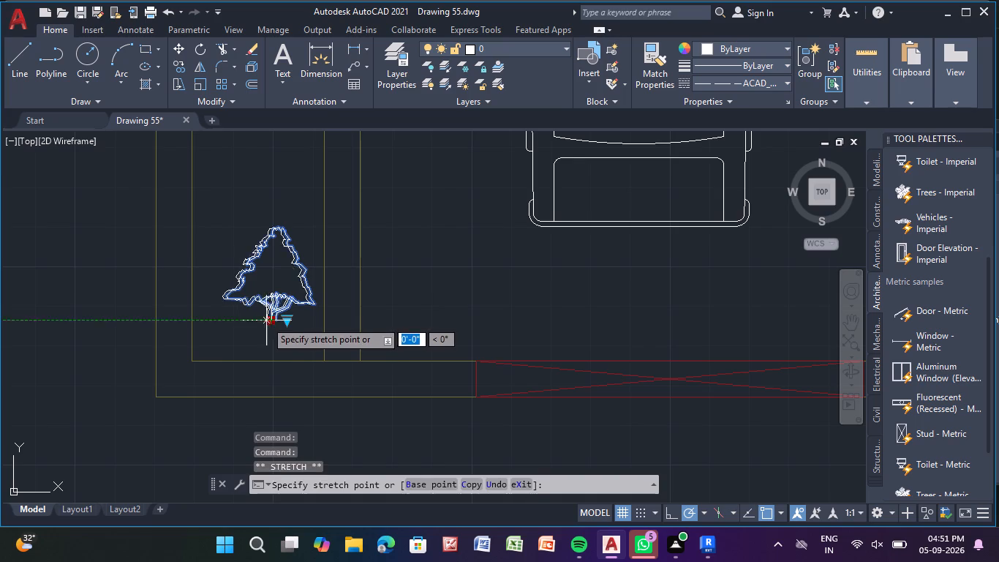
click(260, 324)
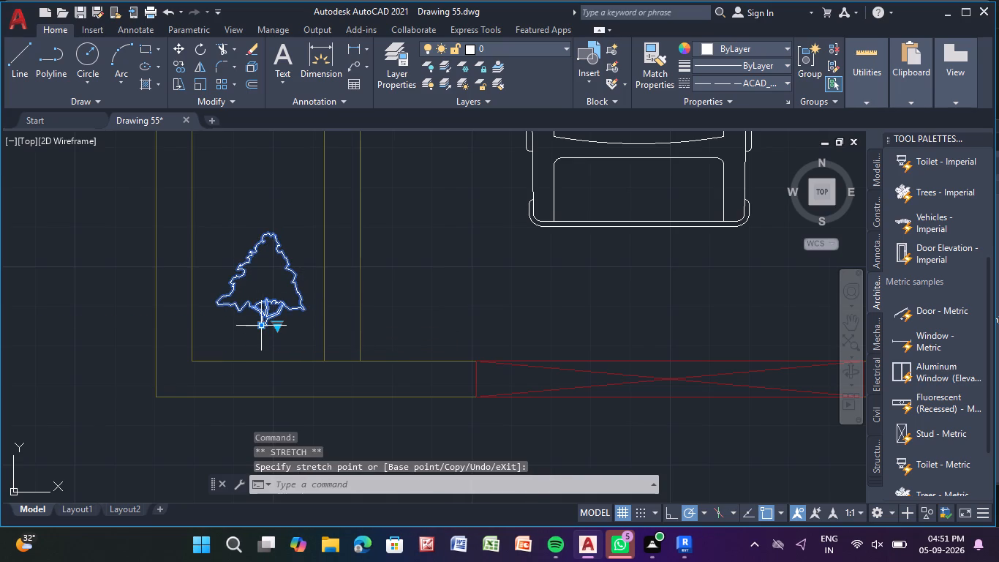
key(Escape)
key(Escape)
key(Escape)
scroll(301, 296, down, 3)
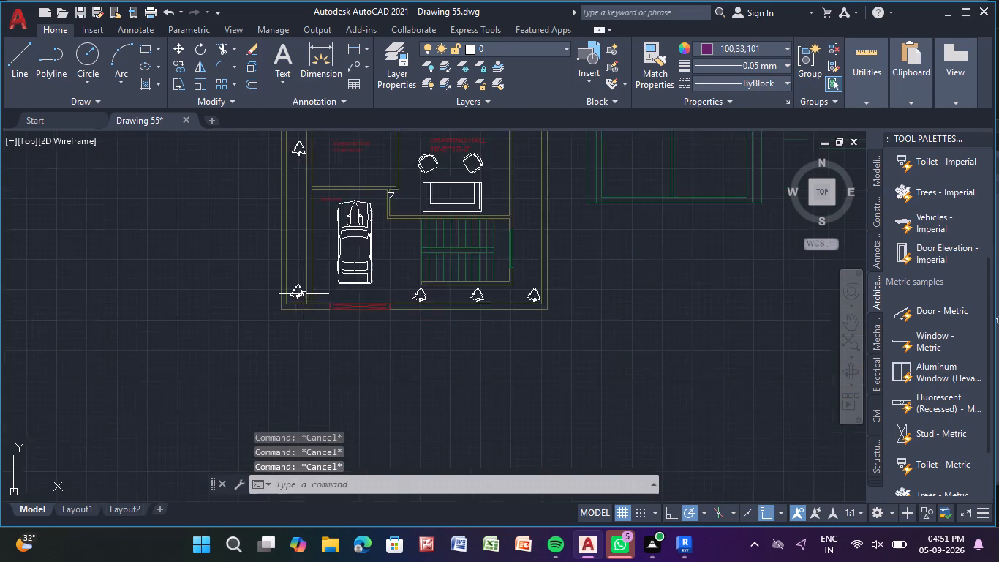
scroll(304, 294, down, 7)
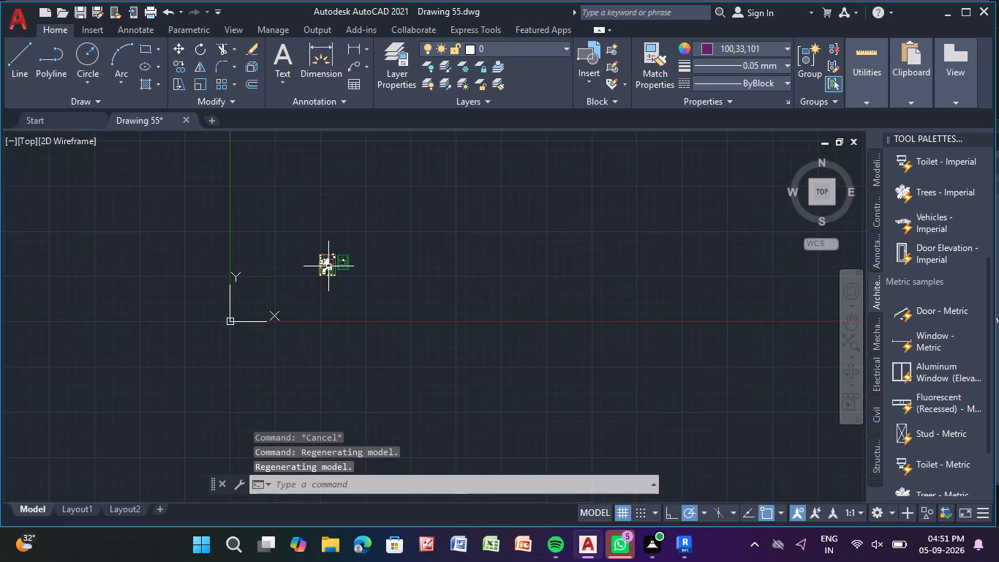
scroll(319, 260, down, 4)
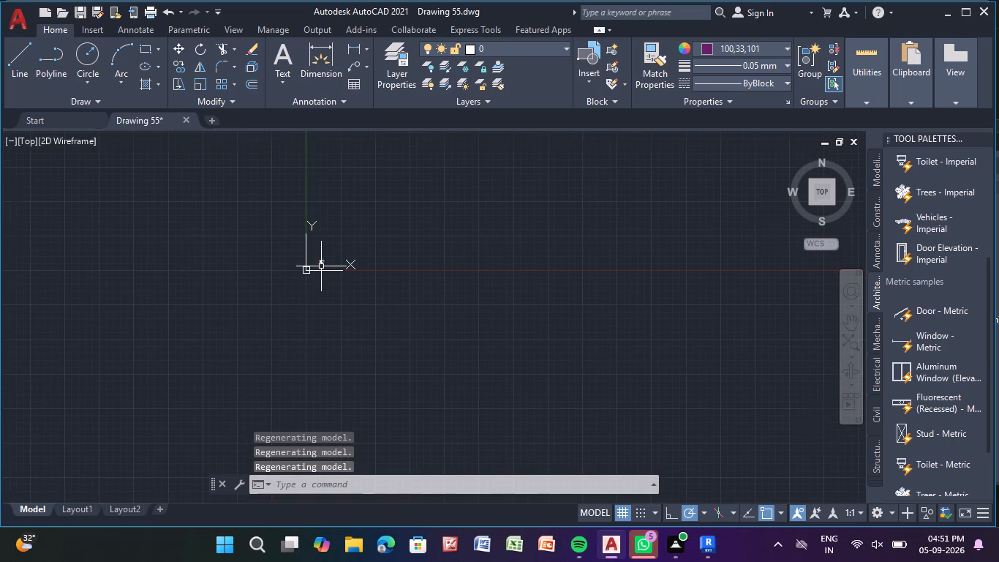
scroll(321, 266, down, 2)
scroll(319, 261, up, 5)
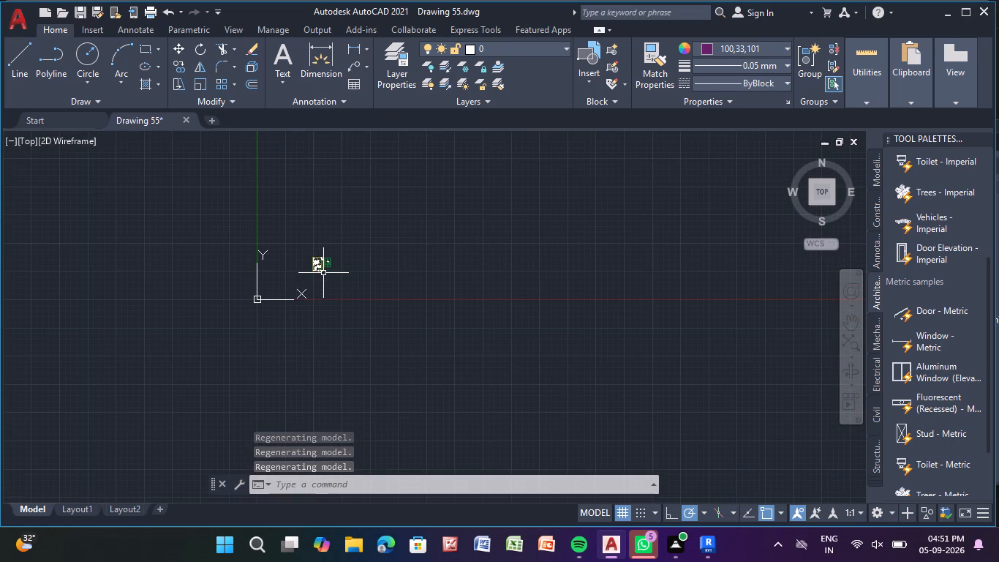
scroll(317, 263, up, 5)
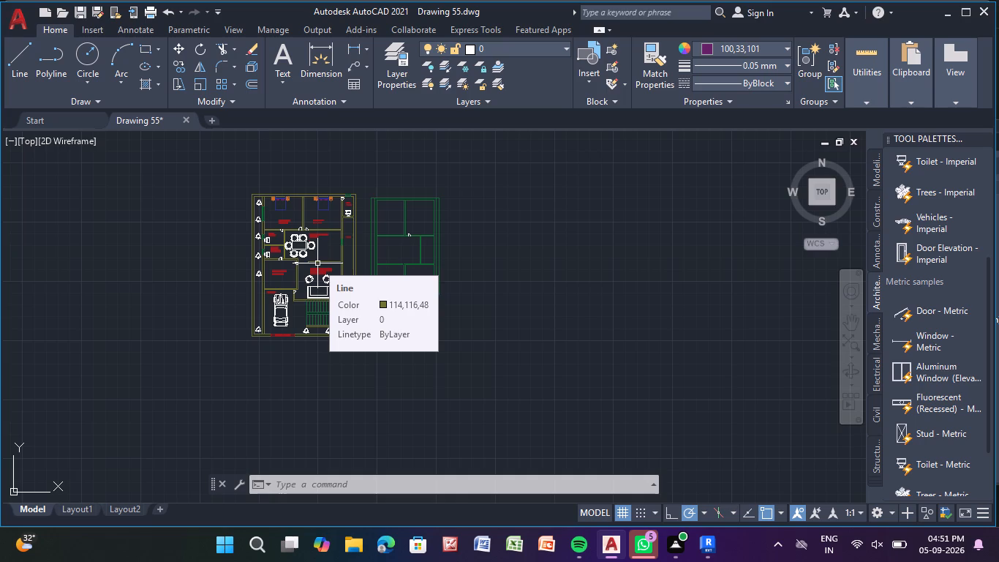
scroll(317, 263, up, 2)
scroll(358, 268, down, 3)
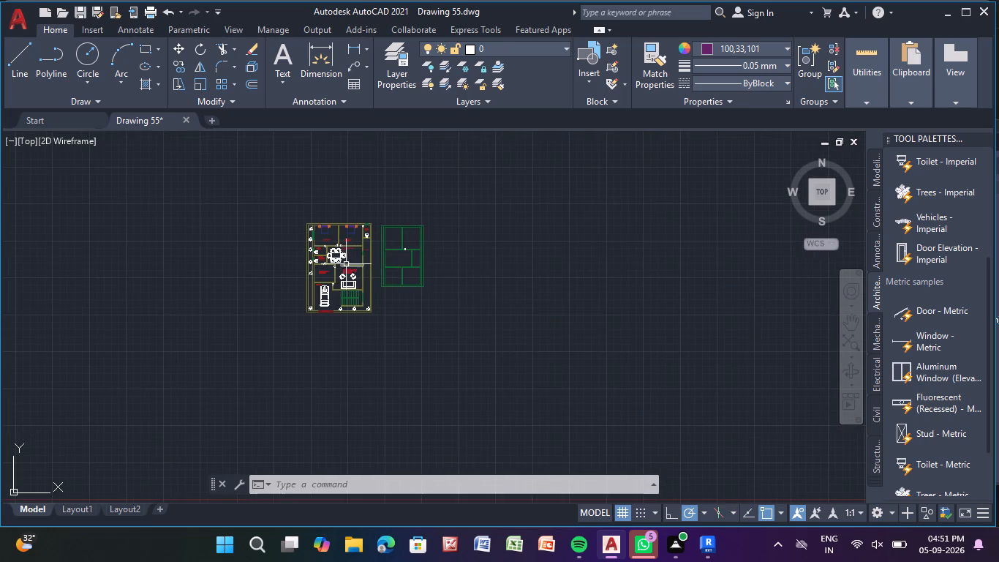
Select the door block on the upper horizontal interior wall of the green floor plan.
middle_drag(346, 264, 140, 272)
scroll(187, 260, up, 5)
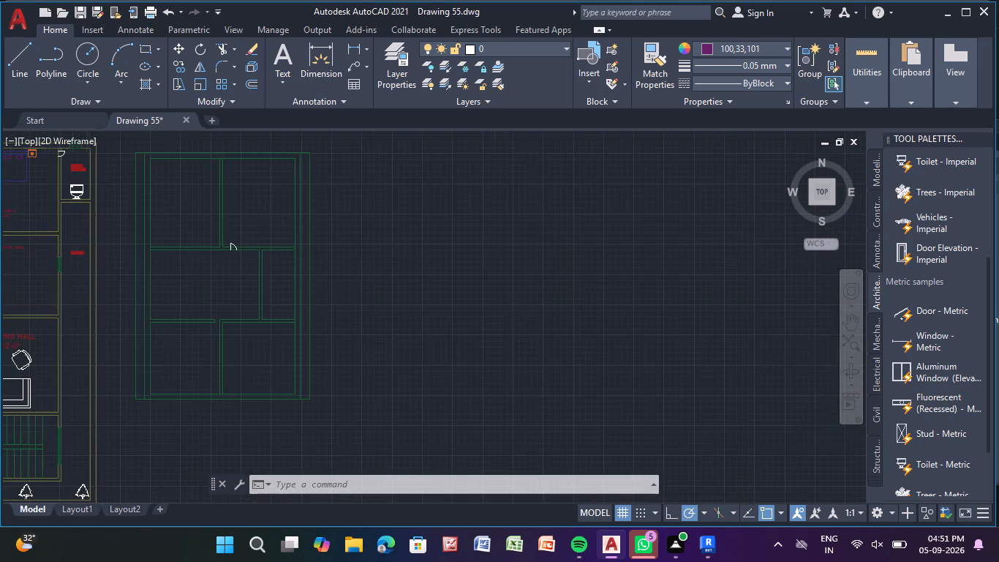
middle_drag(189, 254, 192, 307)
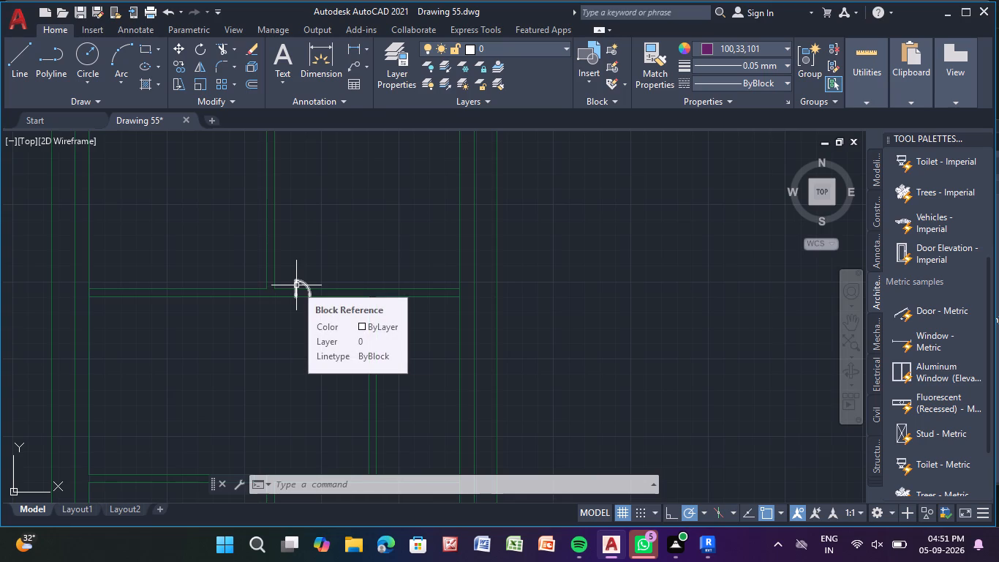
click(296, 285)
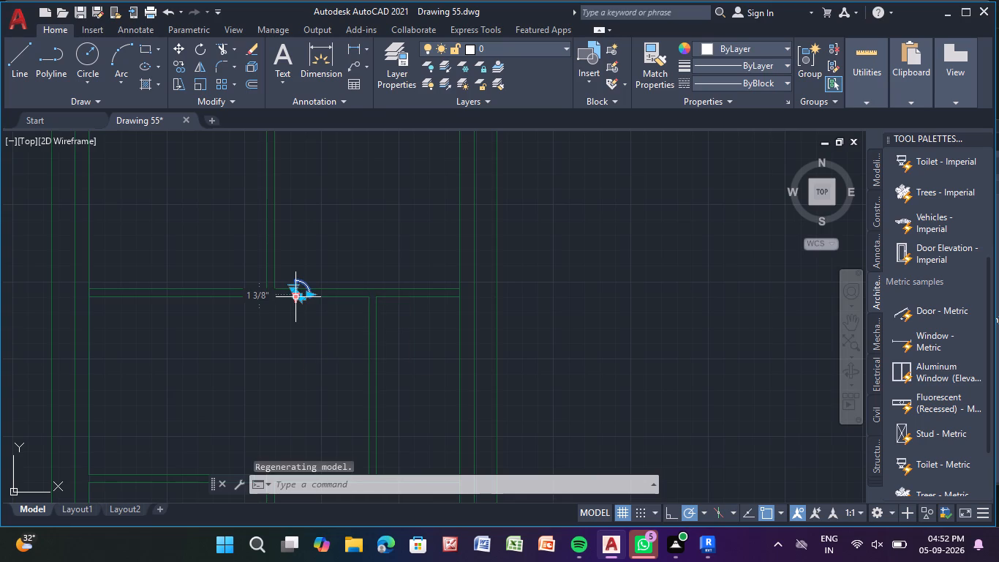
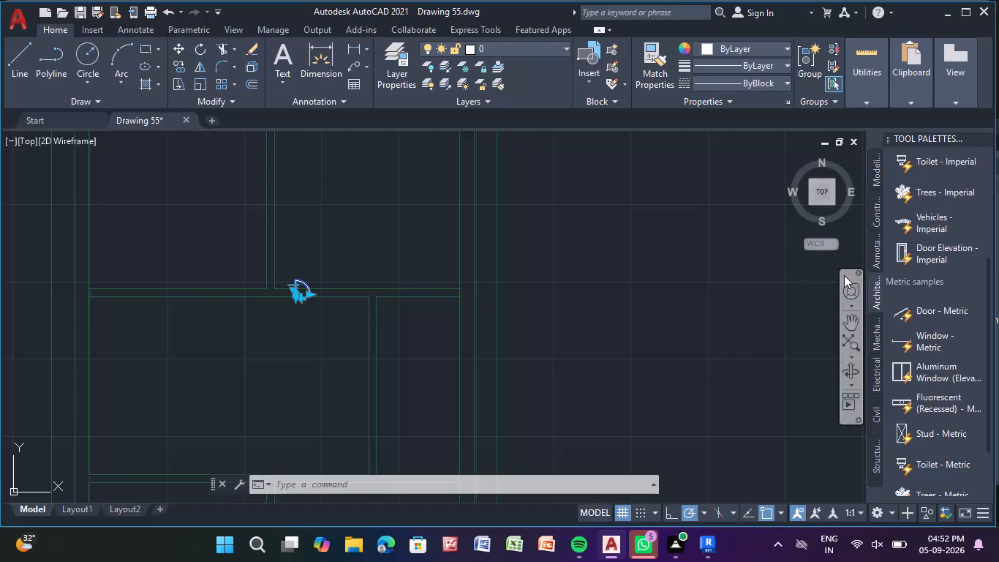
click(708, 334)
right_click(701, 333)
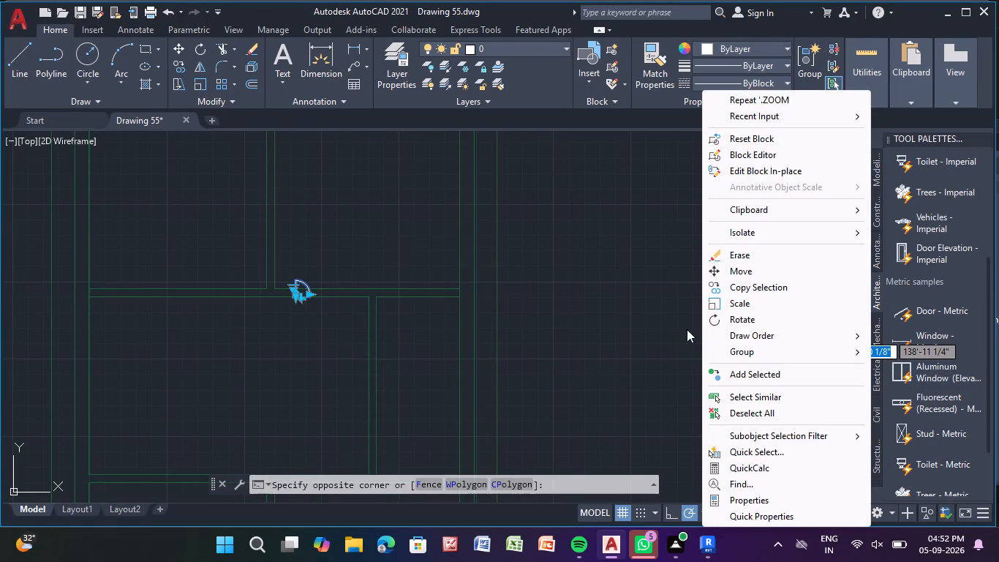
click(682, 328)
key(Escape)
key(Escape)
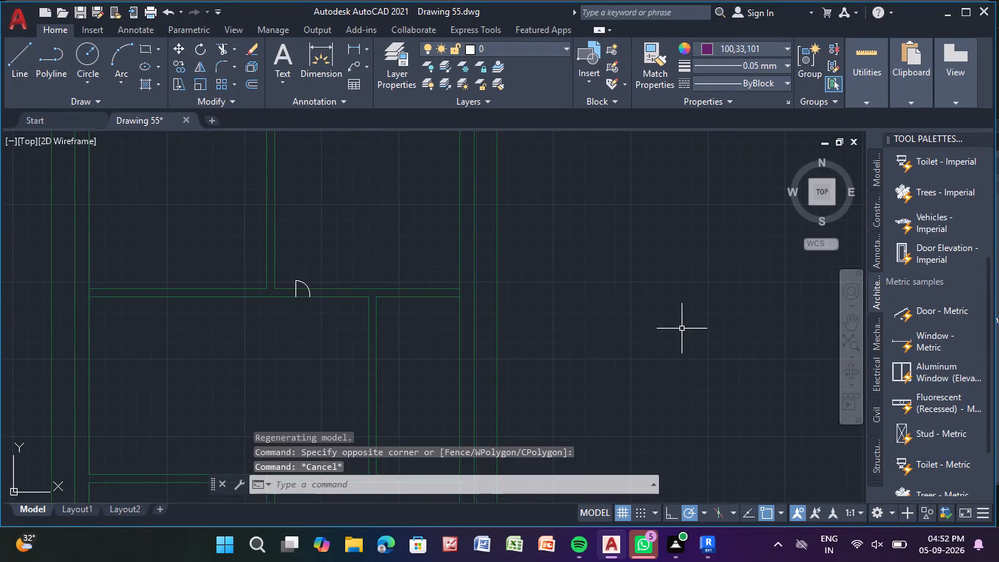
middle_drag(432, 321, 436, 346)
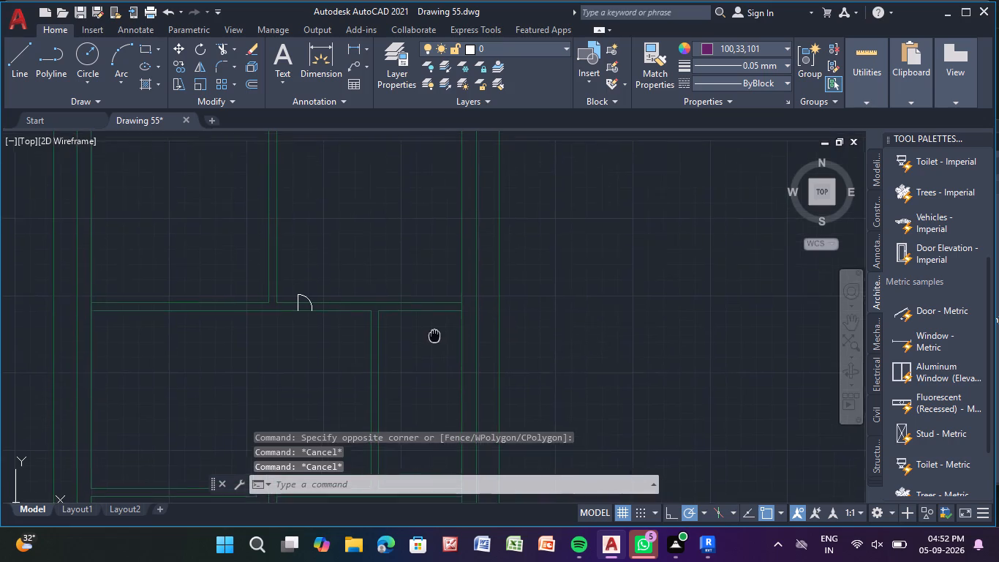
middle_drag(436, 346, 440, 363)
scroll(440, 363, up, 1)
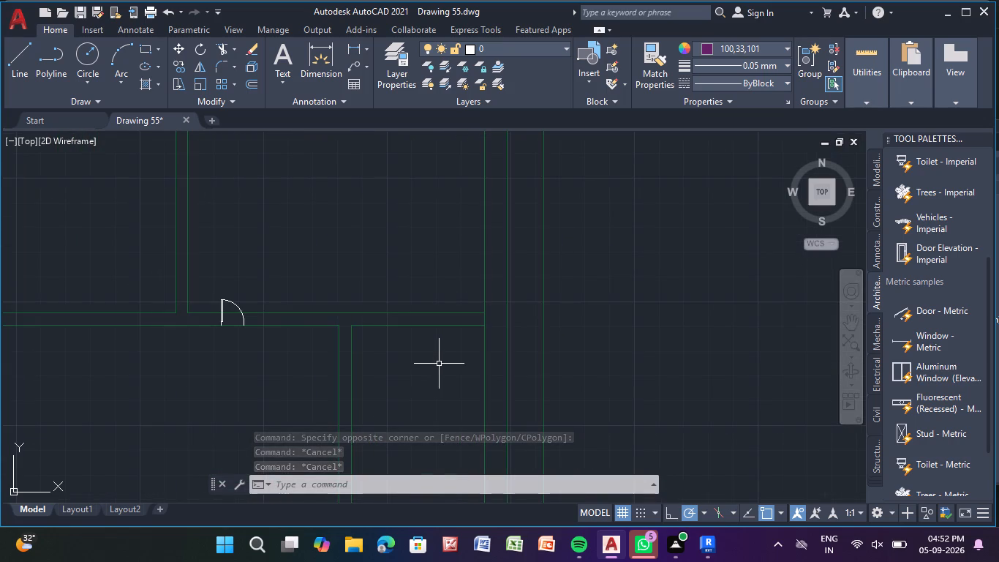
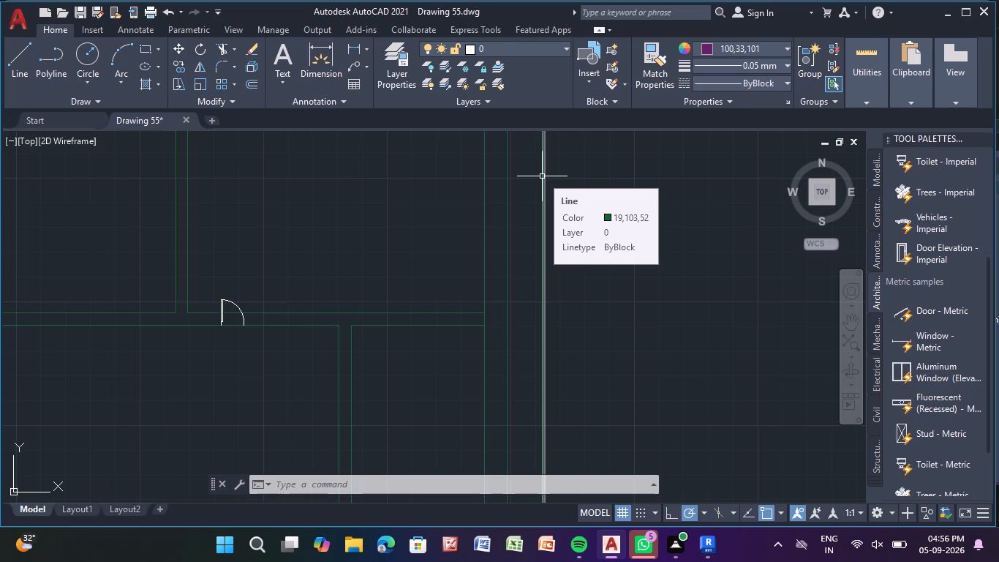
Examine the green floor plan's wall layout and its door below the upper rooms, alongside the furnished plan.
scroll(439, 156, down, 5)
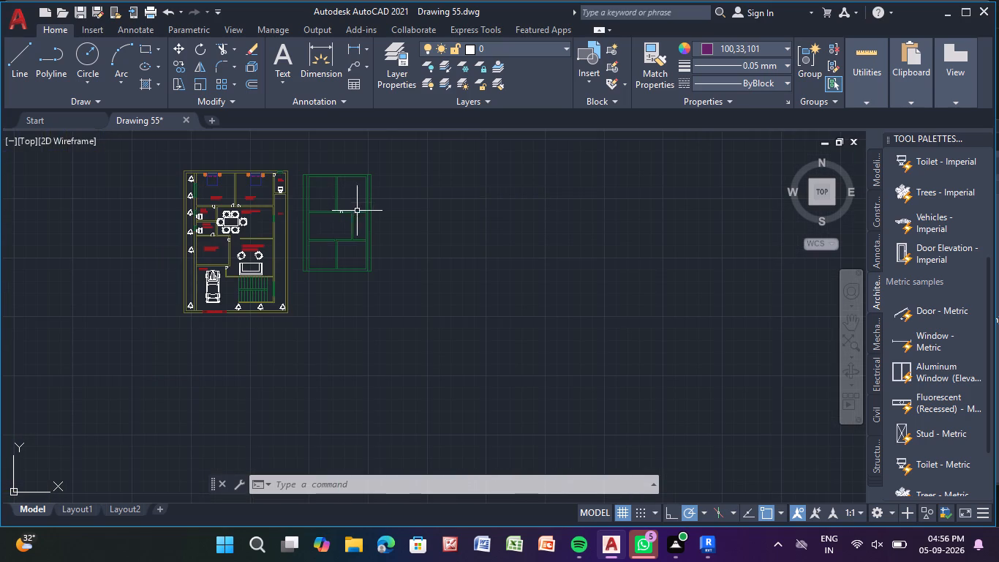
middle_drag(352, 219, 86, 97)
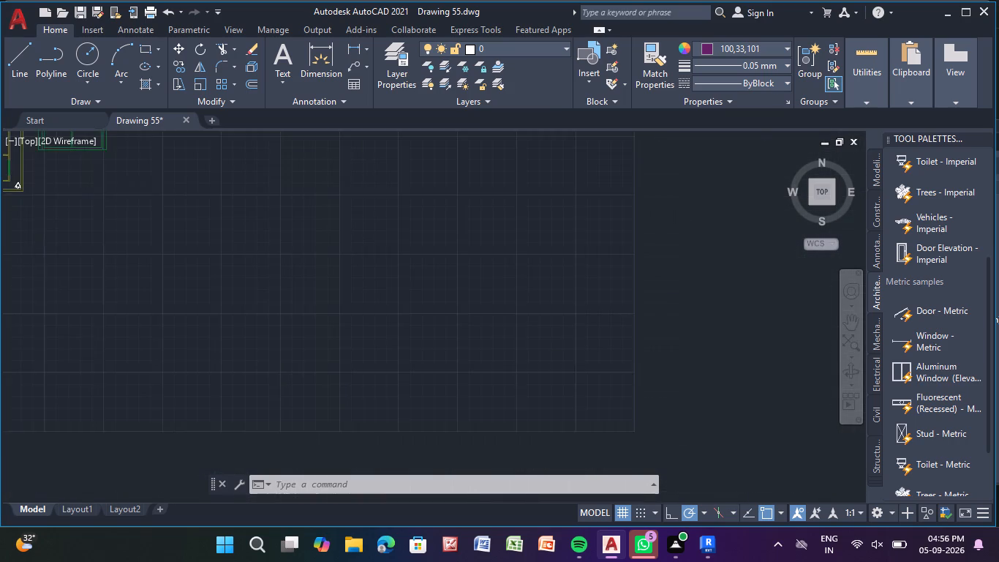
middle_drag(86, 97, 472, 213)
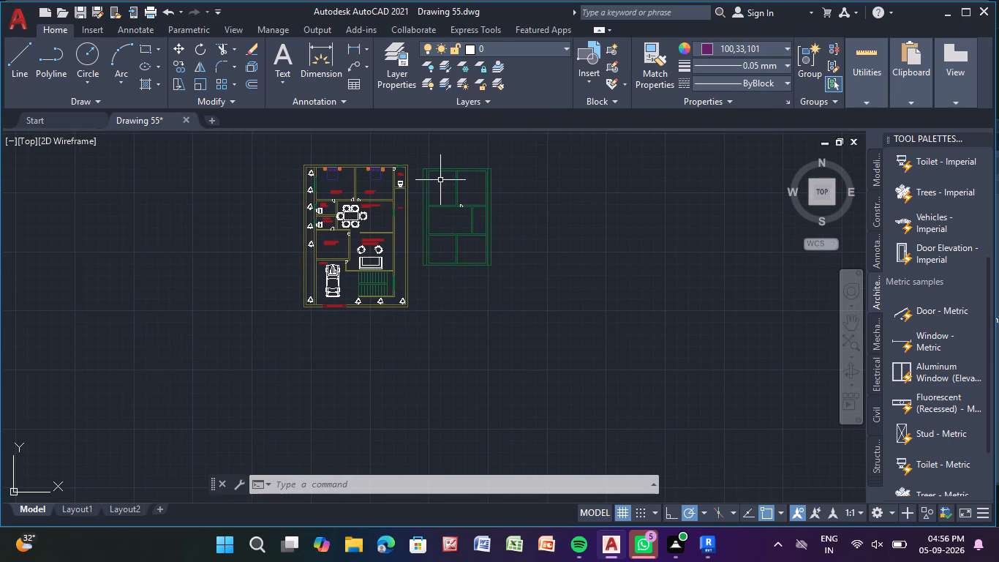
scroll(442, 176, up, 2)
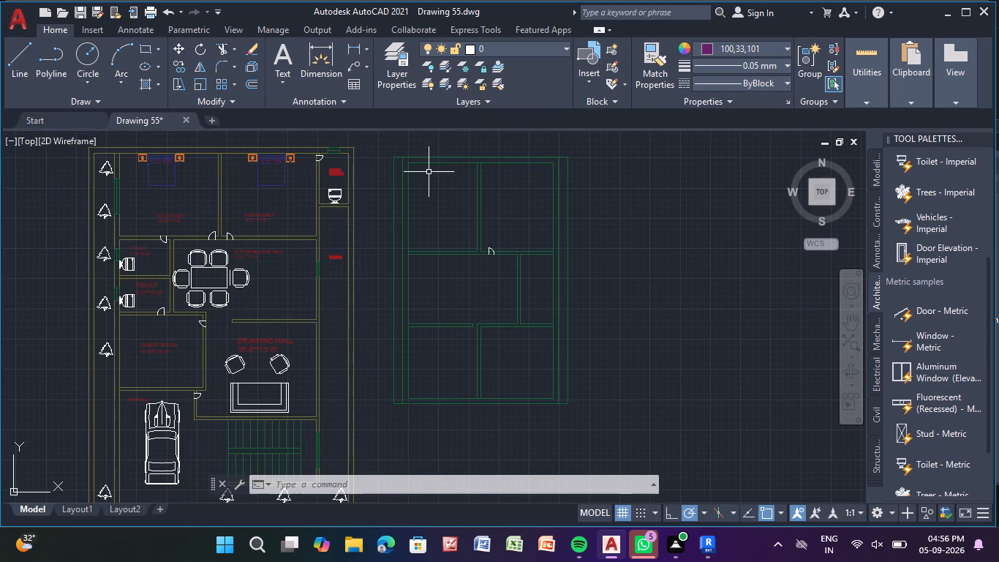
scroll(451, 192, up, 4)
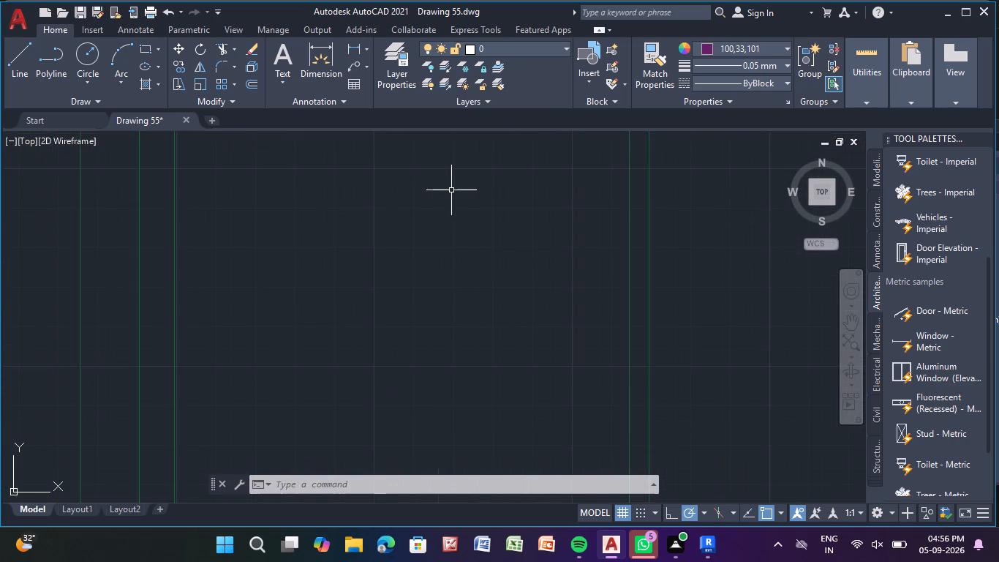
scroll(452, 190, down, 4)
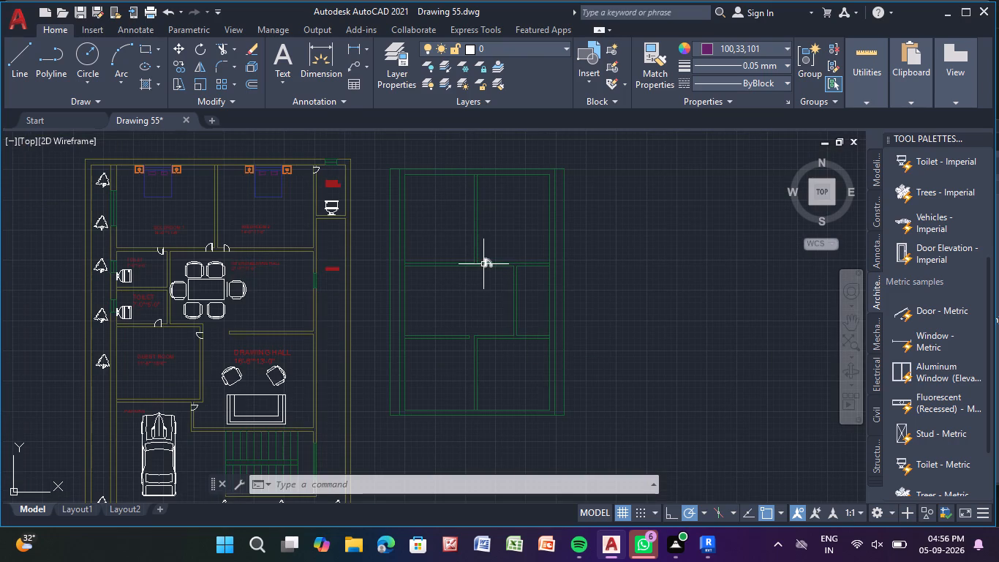
scroll(479, 269, up, 5)
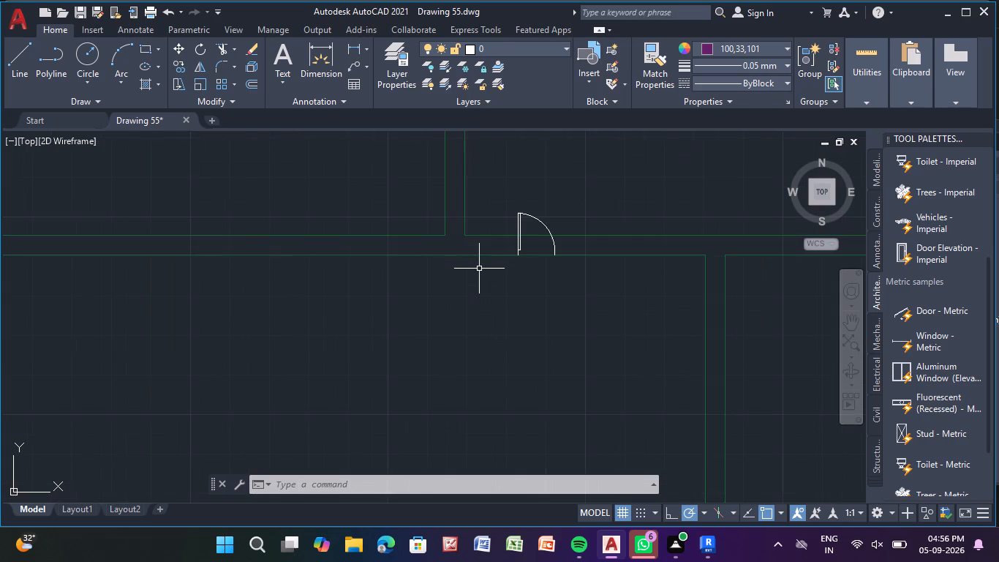
scroll(479, 269, up, 2)
middle_click(479, 269)
scroll(479, 269, up, 1)
middle_click(479, 269)
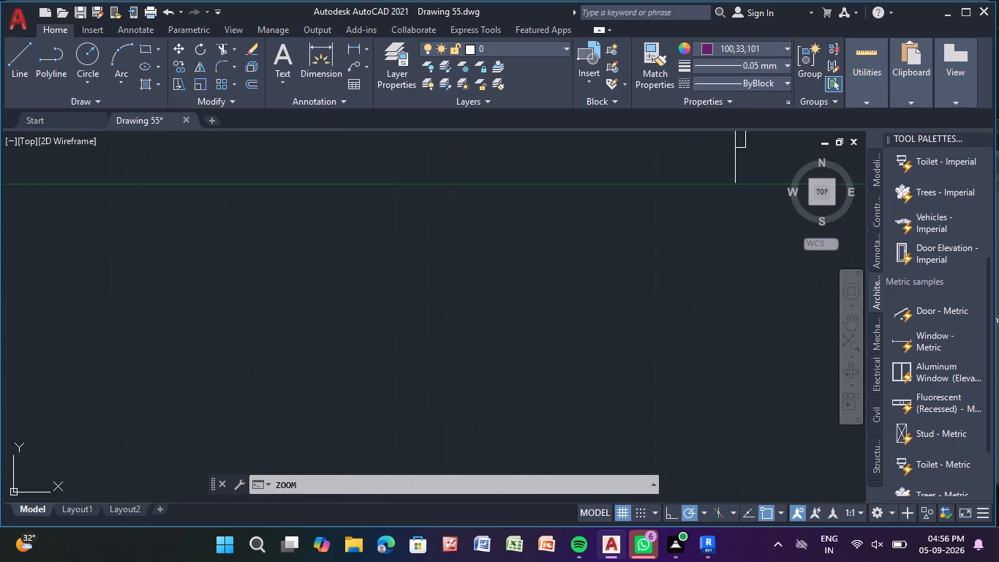
scroll(479, 269, up, 1)
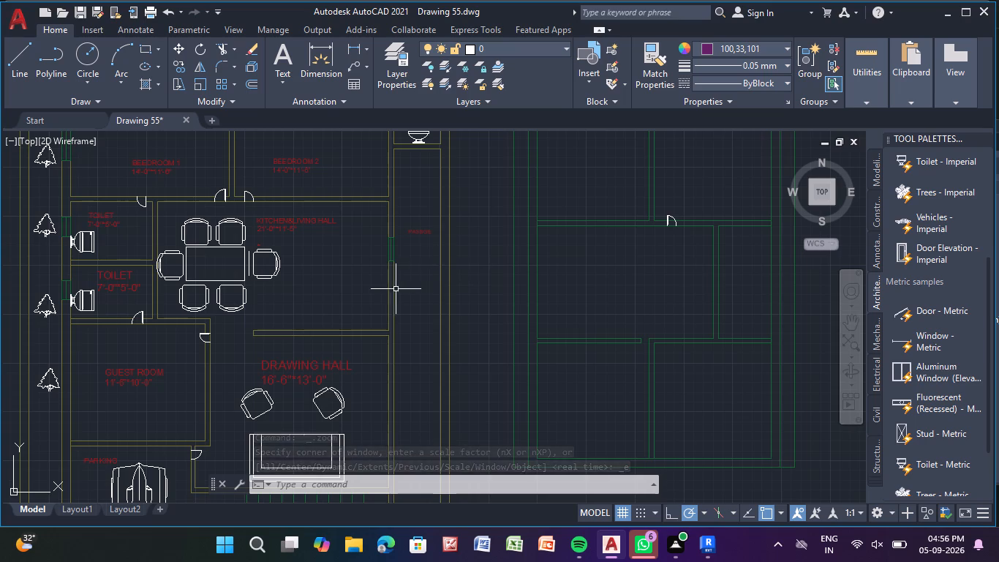
scroll(517, 263, down, 1)
scroll(574, 240, down, 5)
middle_drag(546, 255, 301, 306)
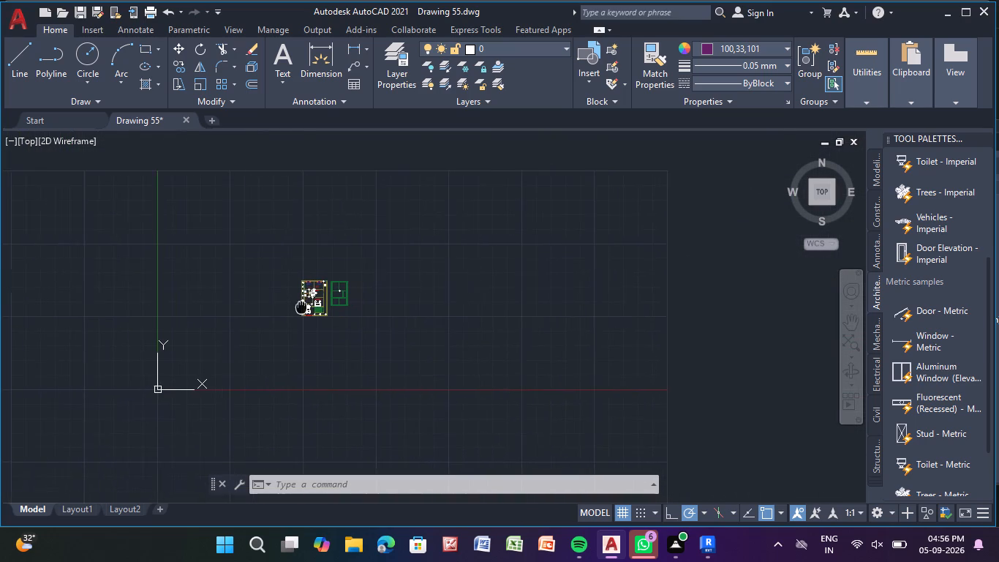
middle_drag(301, 306, 301, 307)
scroll(344, 287, up, 6)
scroll(358, 281, down, 2)
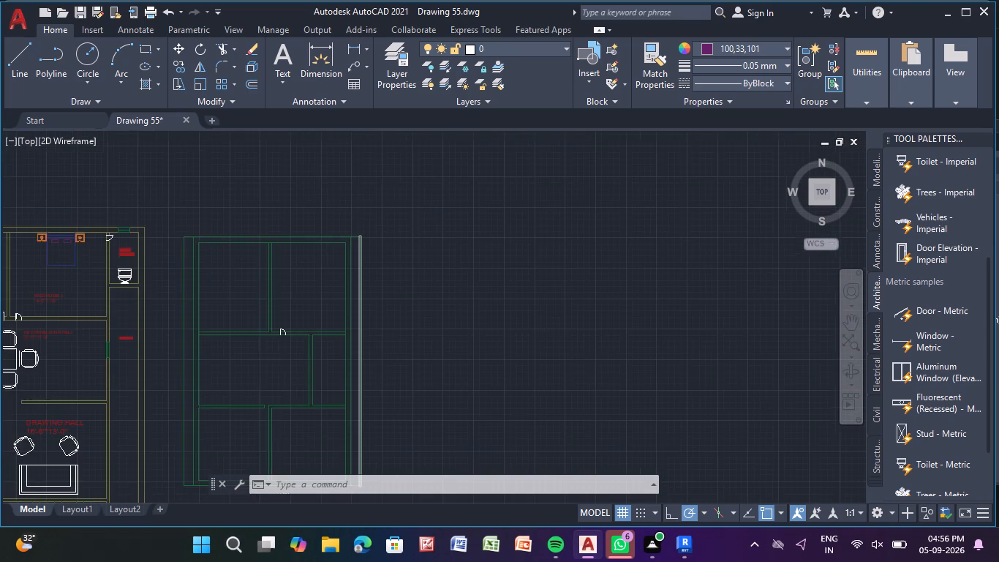
middle_drag(448, 278, 534, 230)
scroll(534, 230, up, 1)
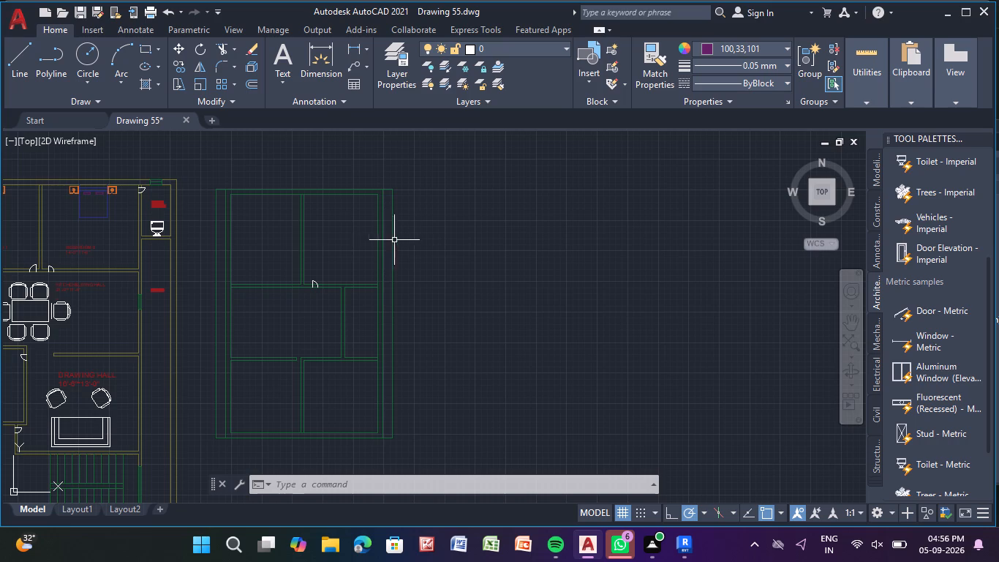
middle_drag(295, 234, 336, 212)
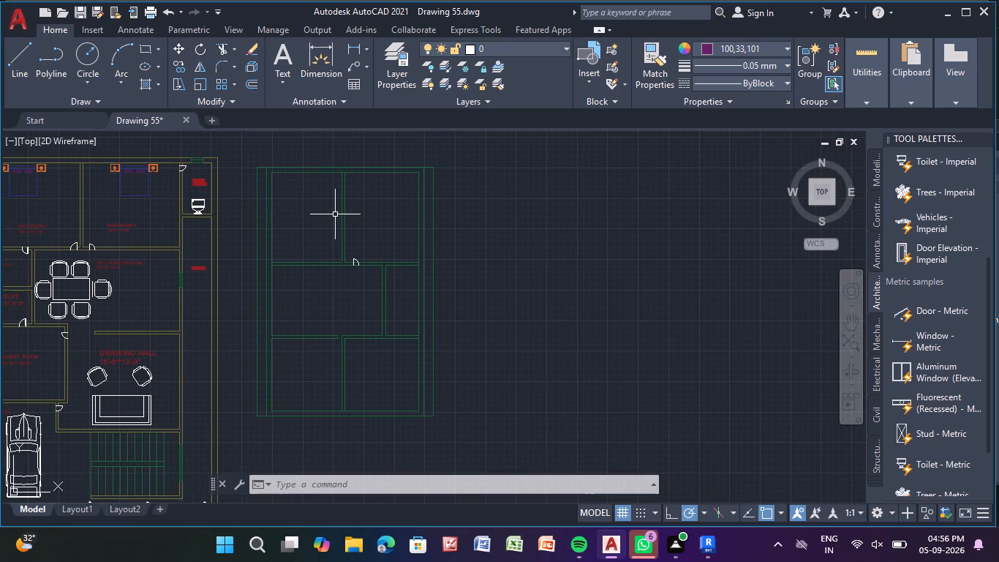
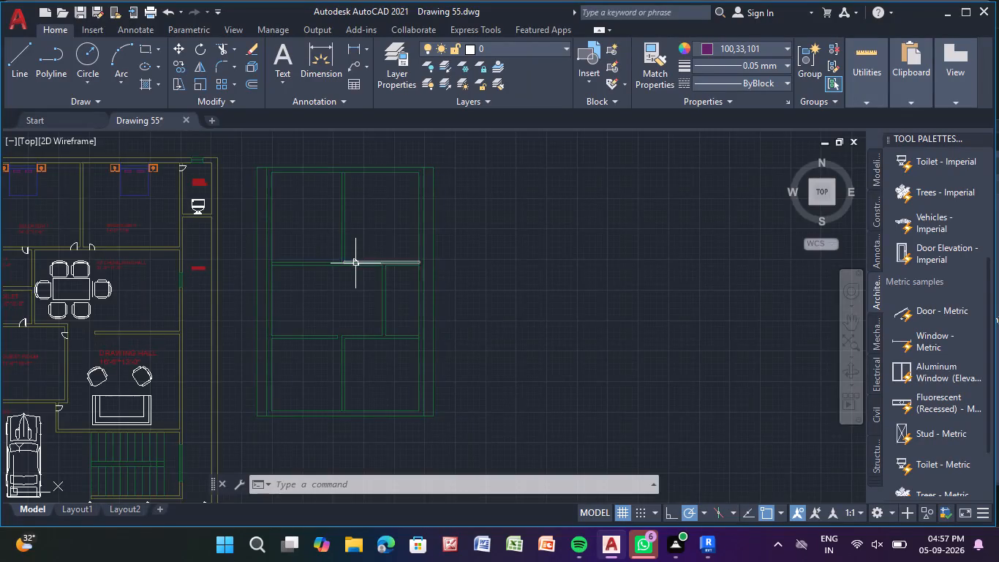
Examine how the door below the upper rooms of the green floor plan sits between the two wall lines.
scroll(355, 263, up, 4)
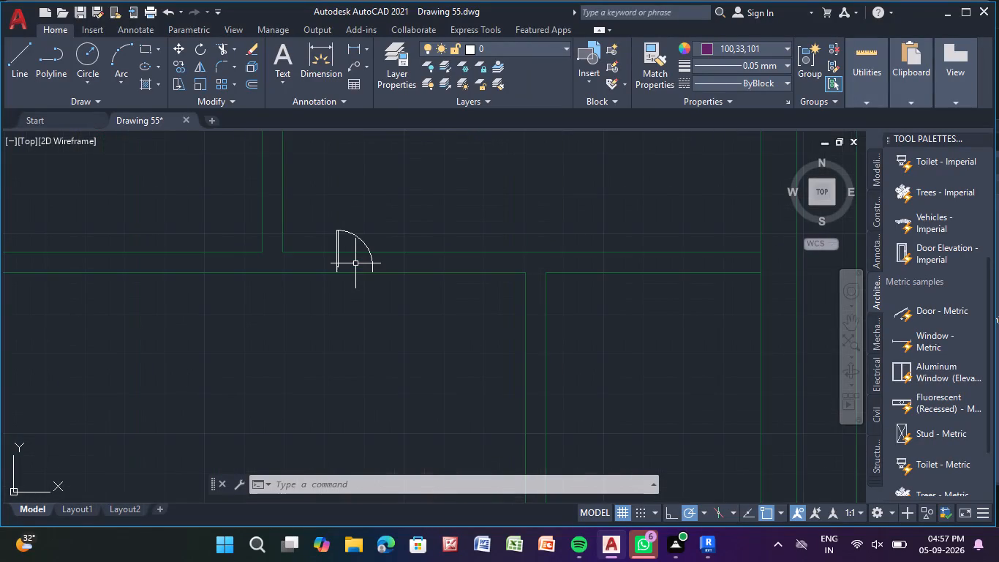
scroll(355, 263, up, 8)
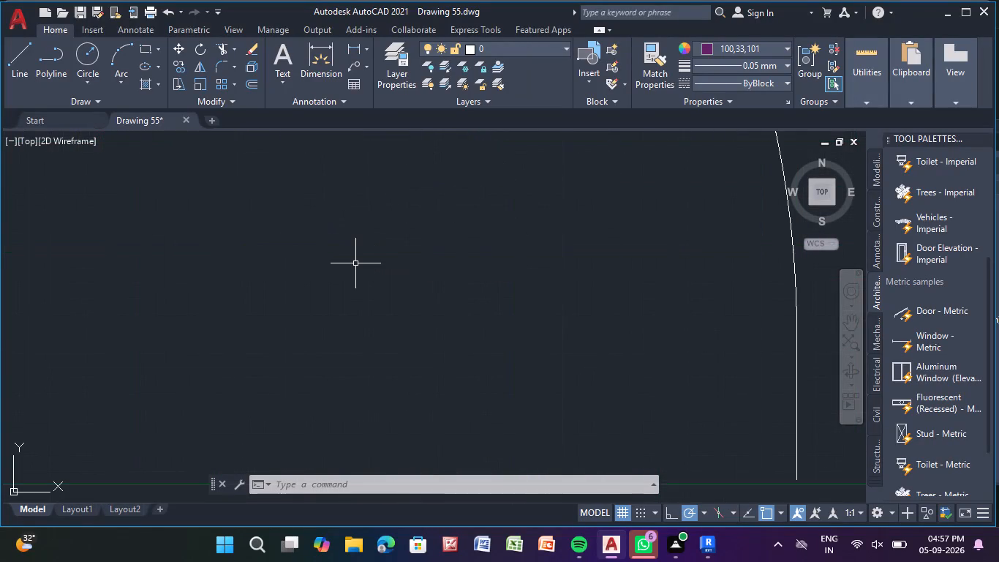
scroll(344, 233, down, 5)
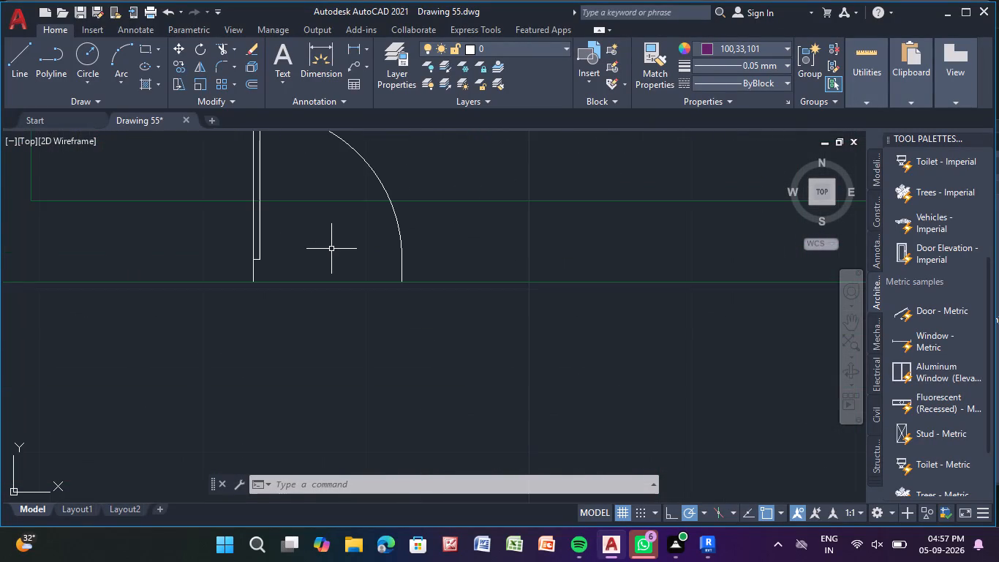
scroll(331, 249, down, 1)
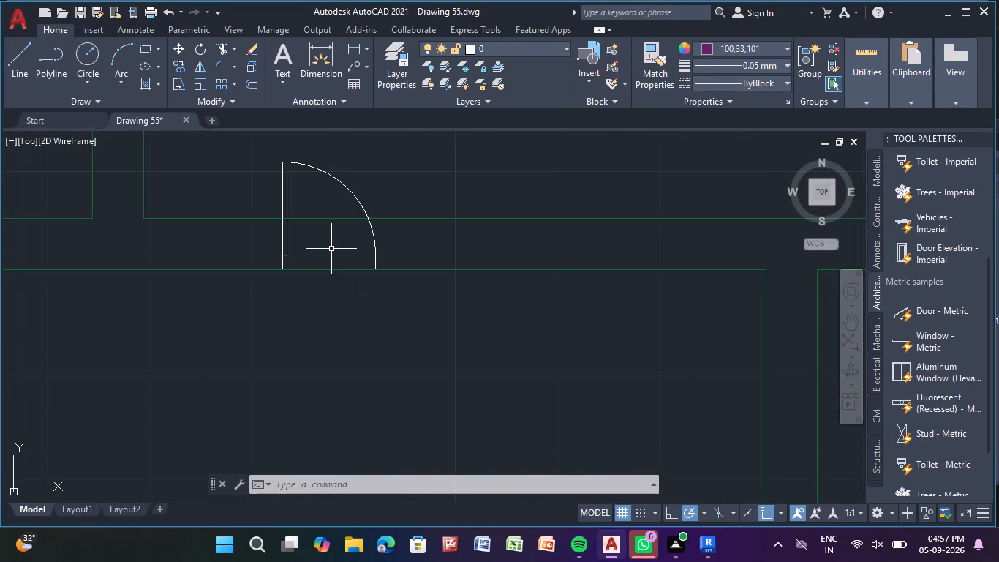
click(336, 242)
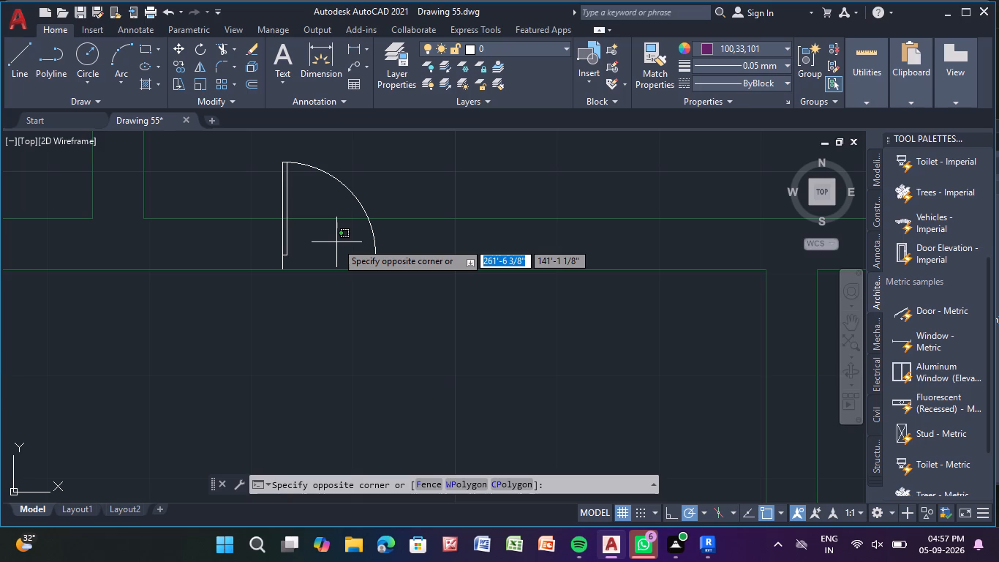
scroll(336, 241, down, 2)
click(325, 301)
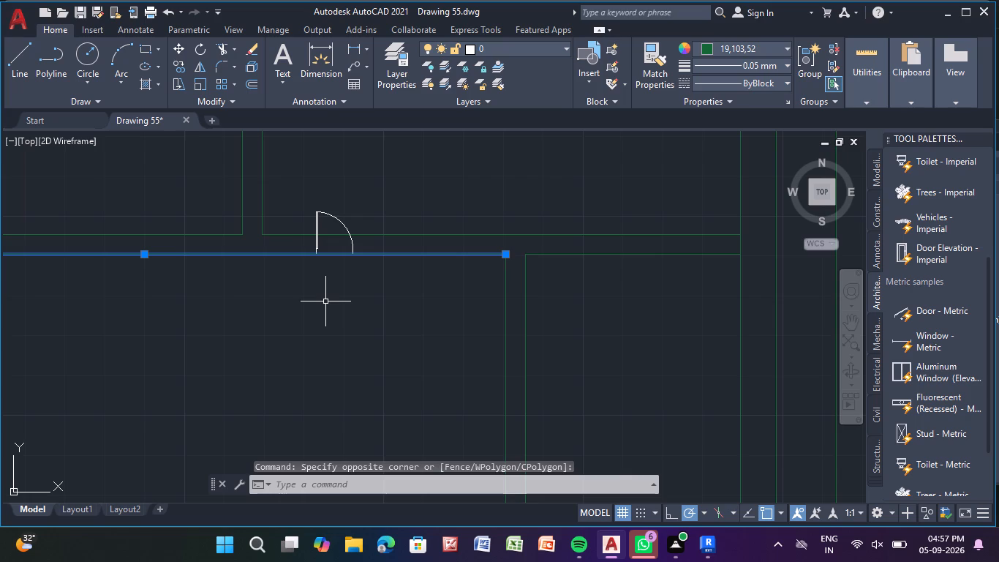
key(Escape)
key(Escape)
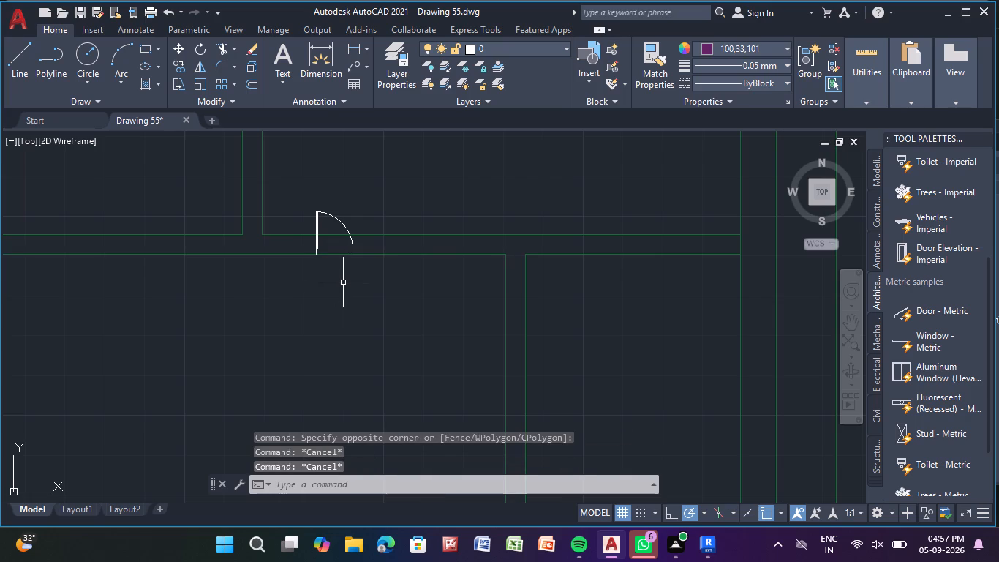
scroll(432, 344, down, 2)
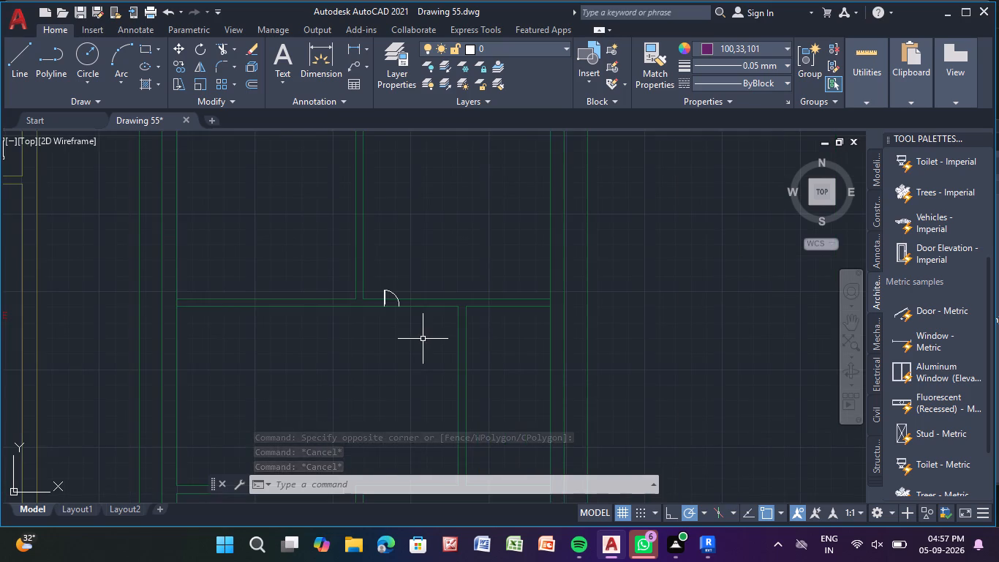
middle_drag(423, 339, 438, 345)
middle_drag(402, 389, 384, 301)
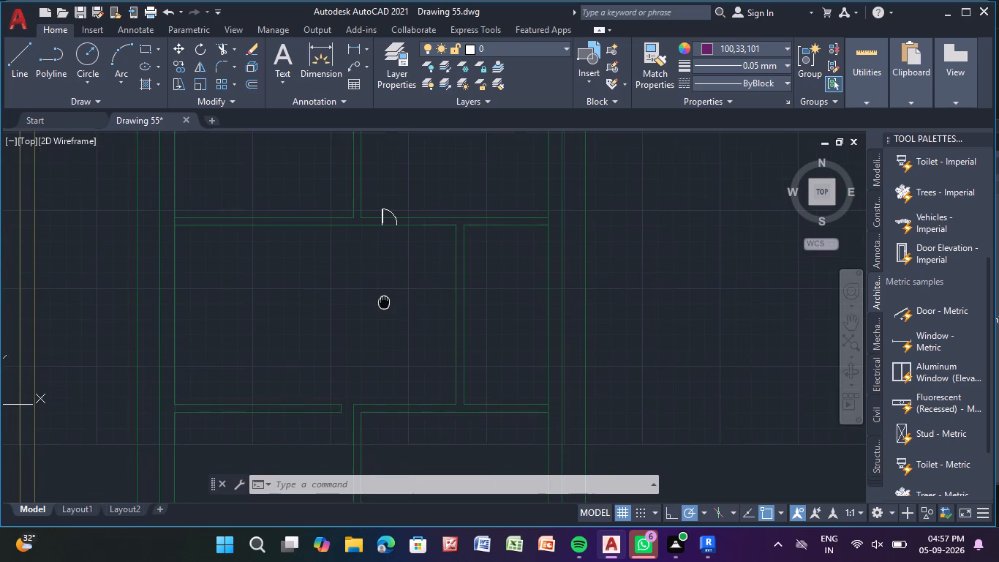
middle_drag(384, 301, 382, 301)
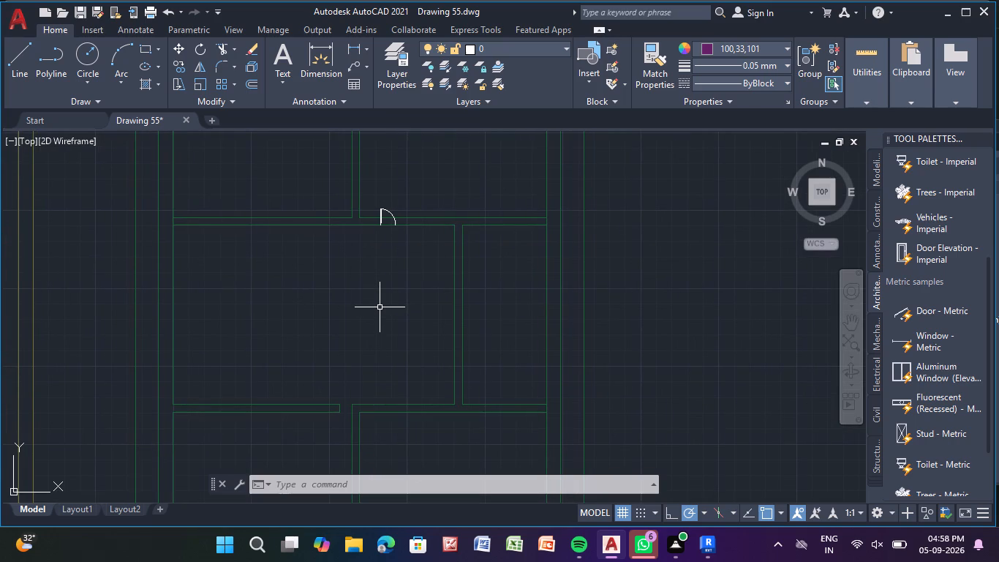
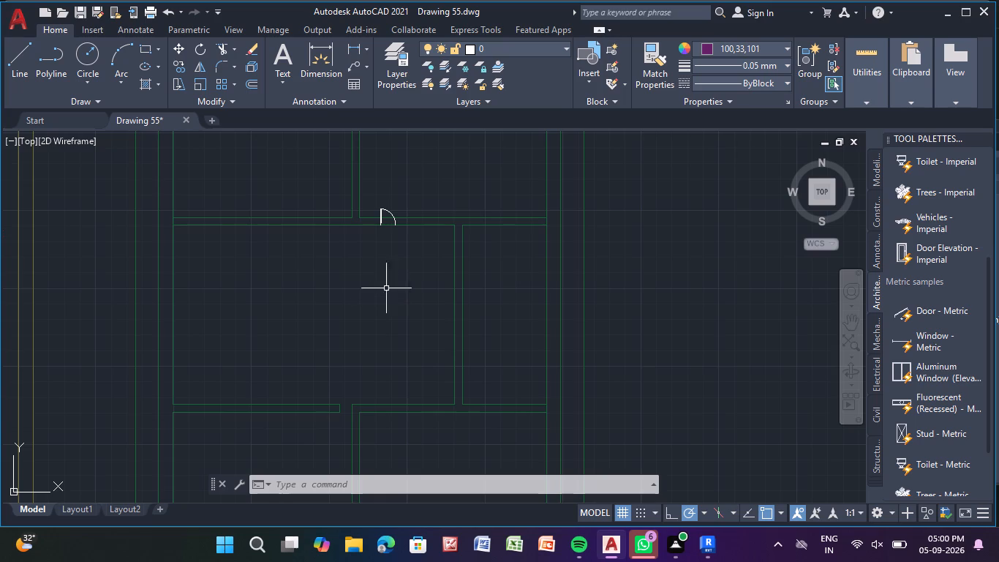
Copy the furnished plan's downward-swinging door near the dining table to the green plan's wall above the lower-right room, beside the central partition.
middle_drag(364, 252, 514, 287)
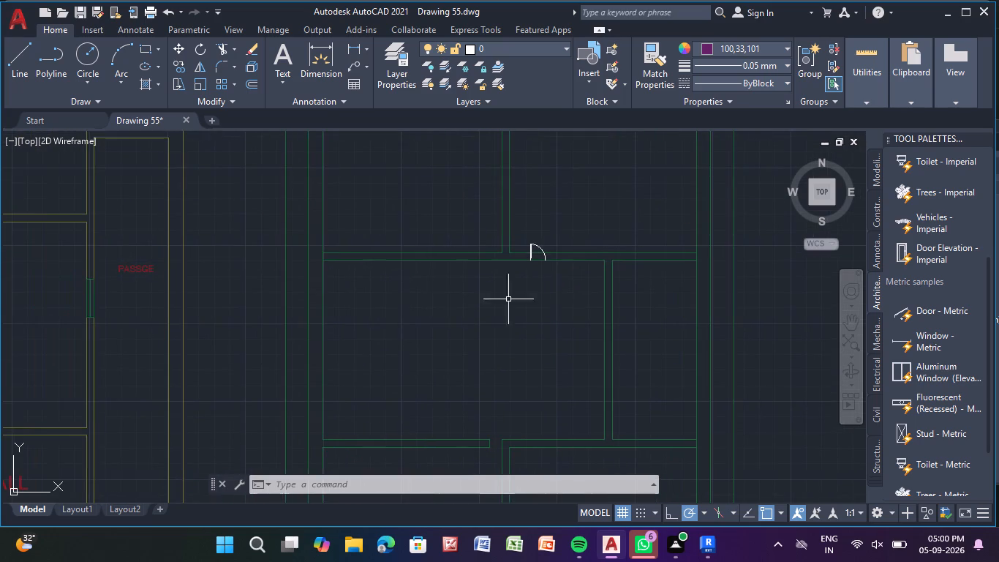
scroll(415, 268, up, 2)
scroll(415, 265, down, 6)
scroll(428, 277, up, 1)
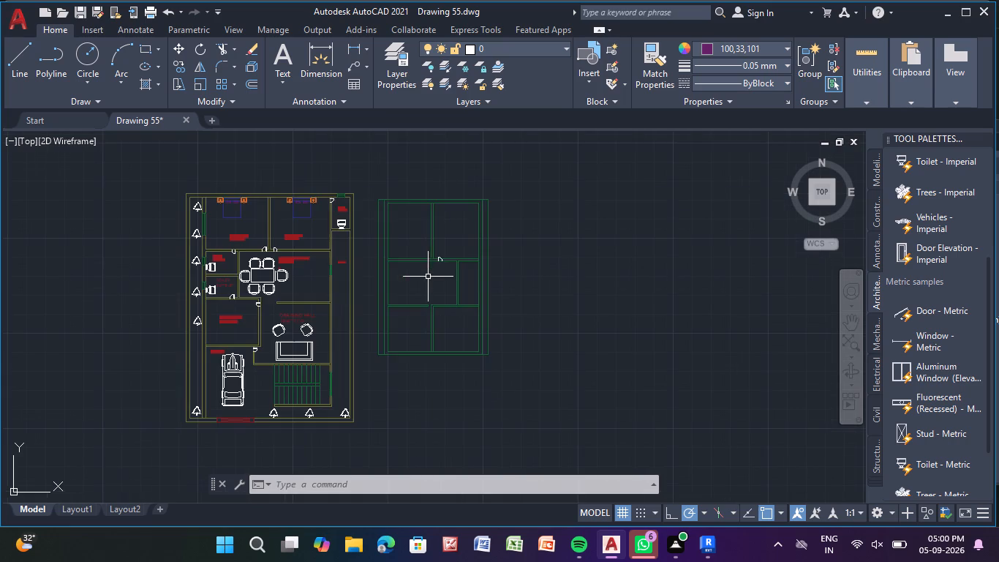
scroll(428, 277, up, 1)
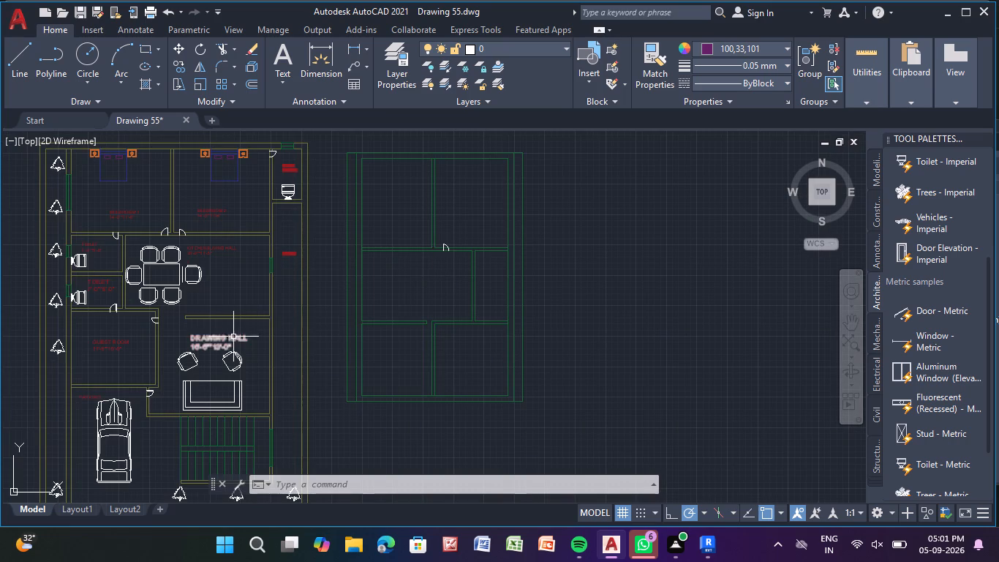
scroll(127, 252, up, 3)
click(83, 195)
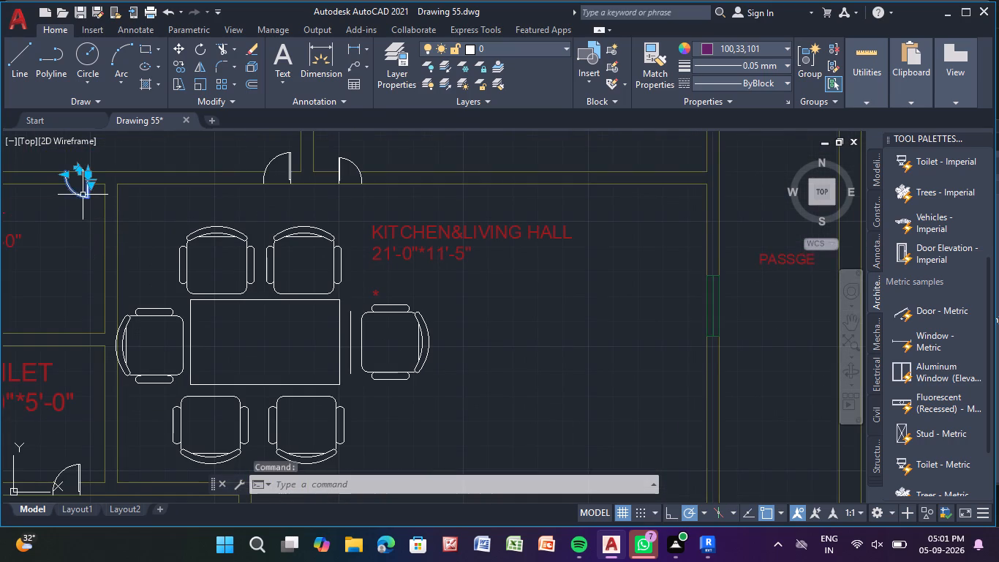
click(176, 67)
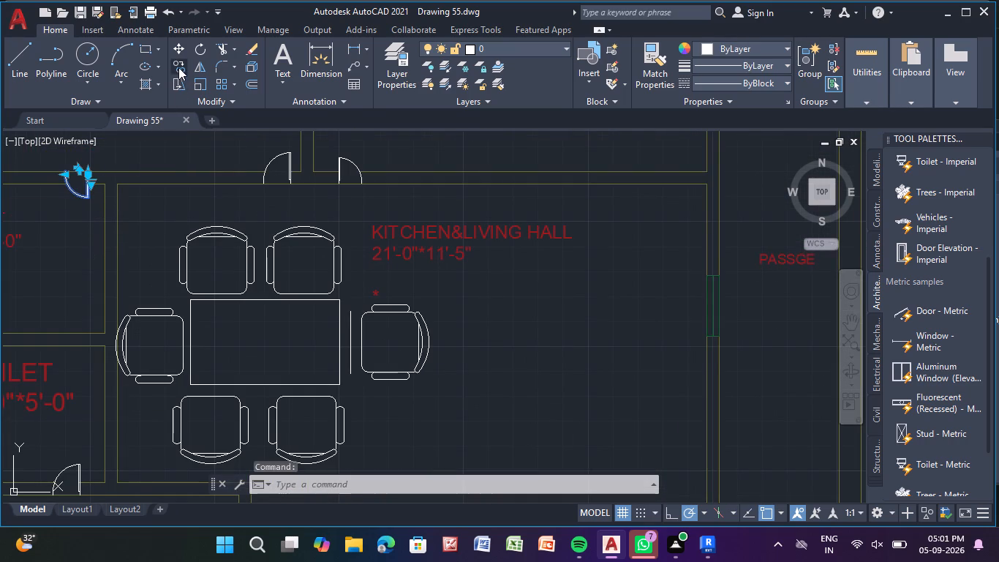
click(83, 201)
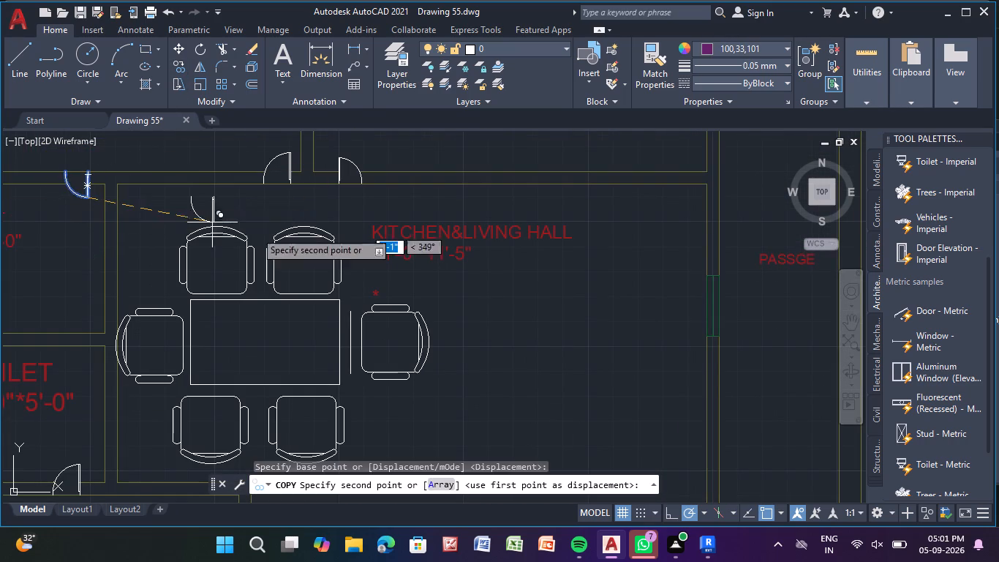
scroll(399, 274, down, 3)
middle_drag(426, 281, 209, 275)
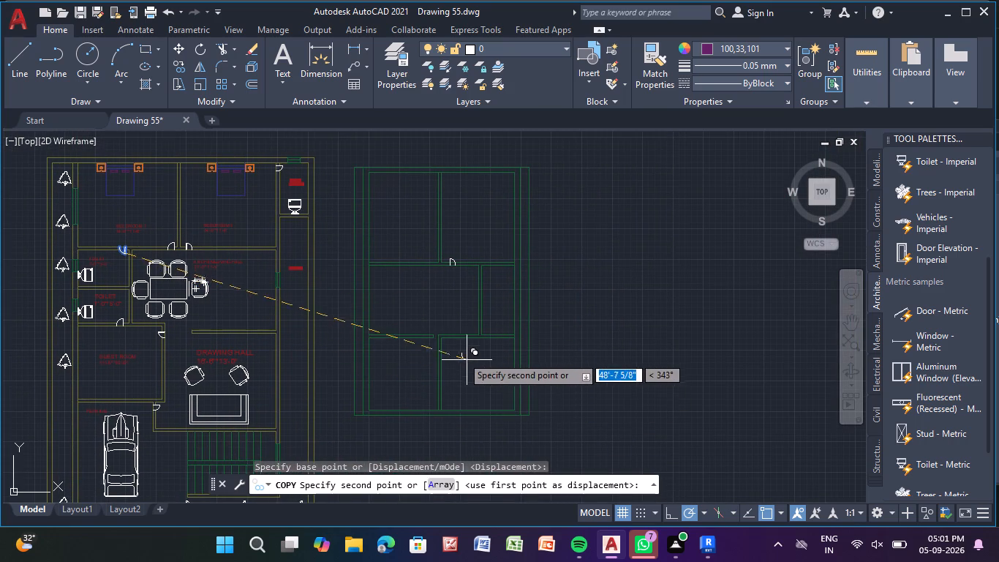
scroll(459, 353, up, 3)
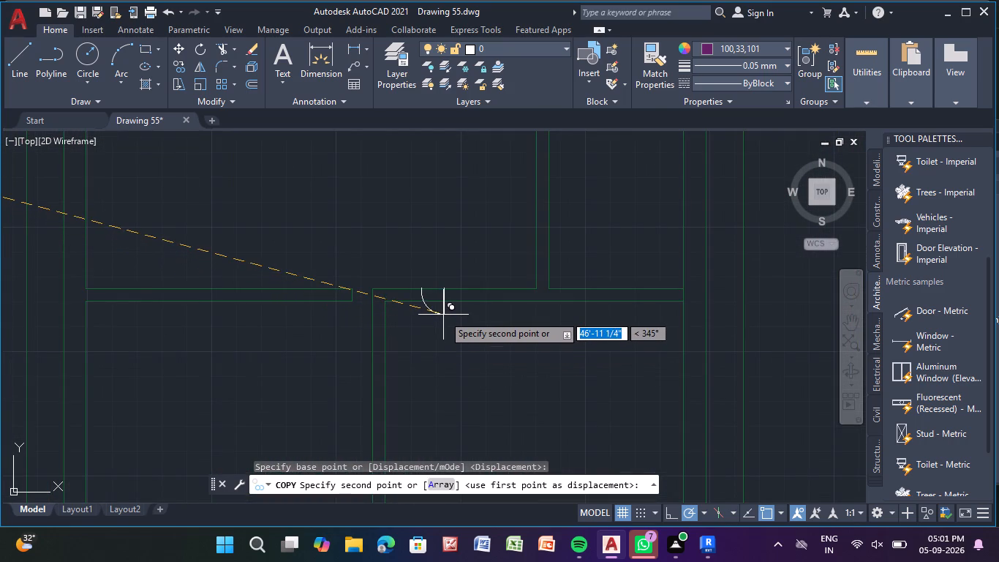
scroll(441, 316, up, 2)
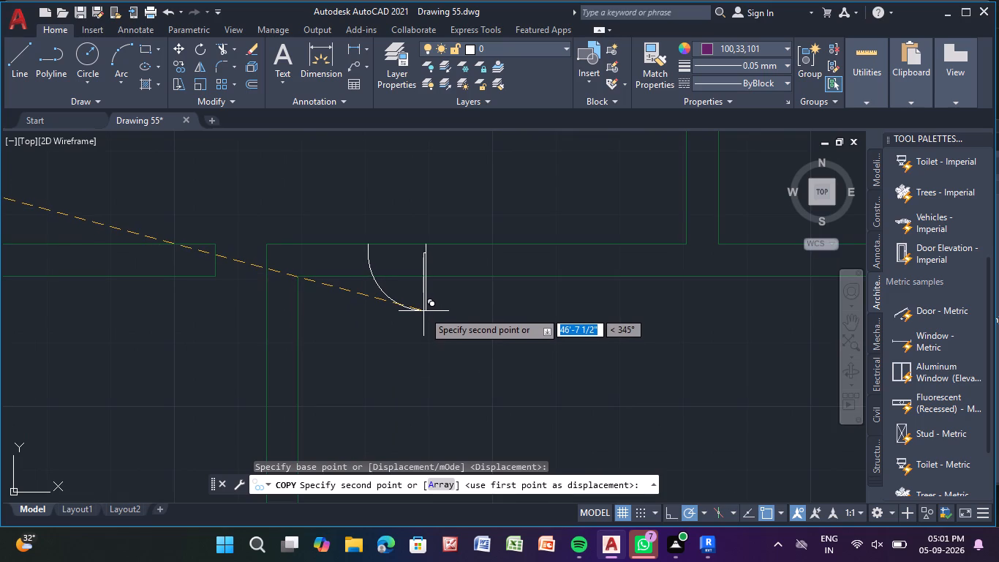
click(423, 312)
scroll(364, 382, down, 3)
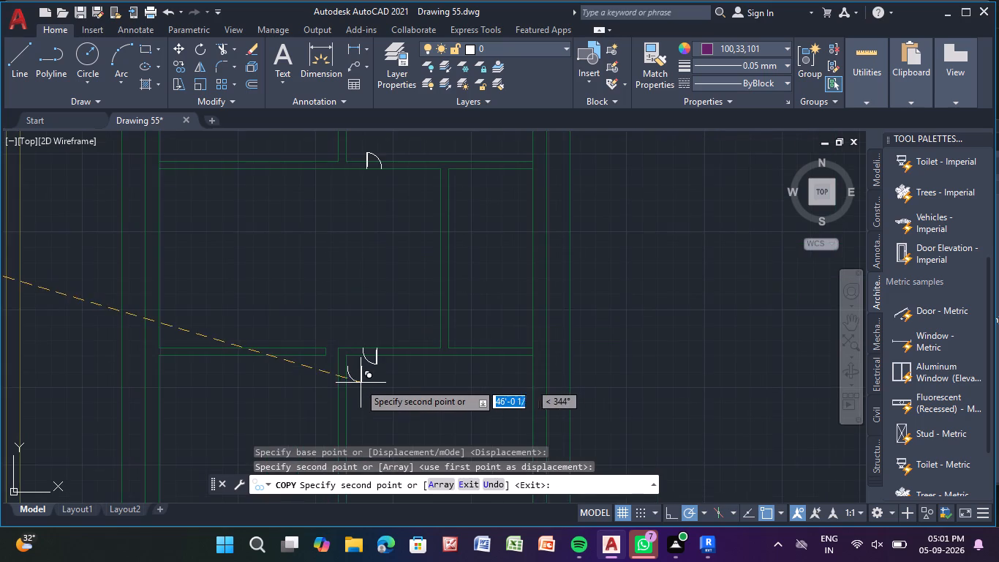
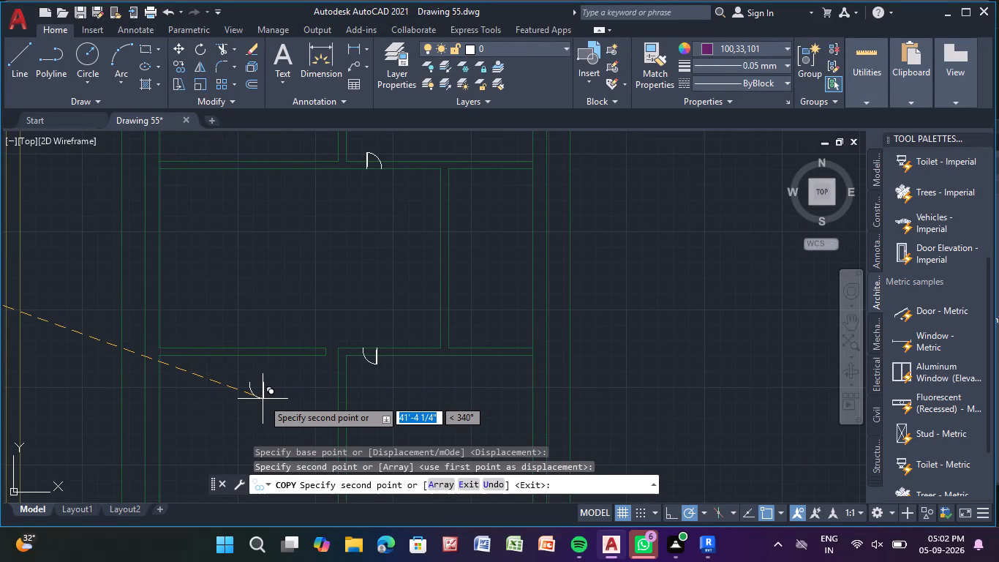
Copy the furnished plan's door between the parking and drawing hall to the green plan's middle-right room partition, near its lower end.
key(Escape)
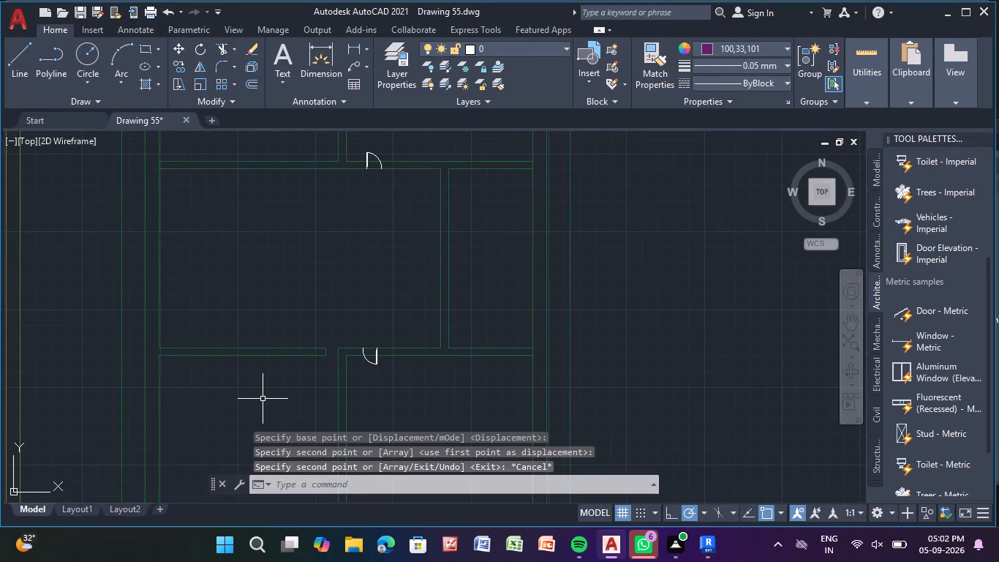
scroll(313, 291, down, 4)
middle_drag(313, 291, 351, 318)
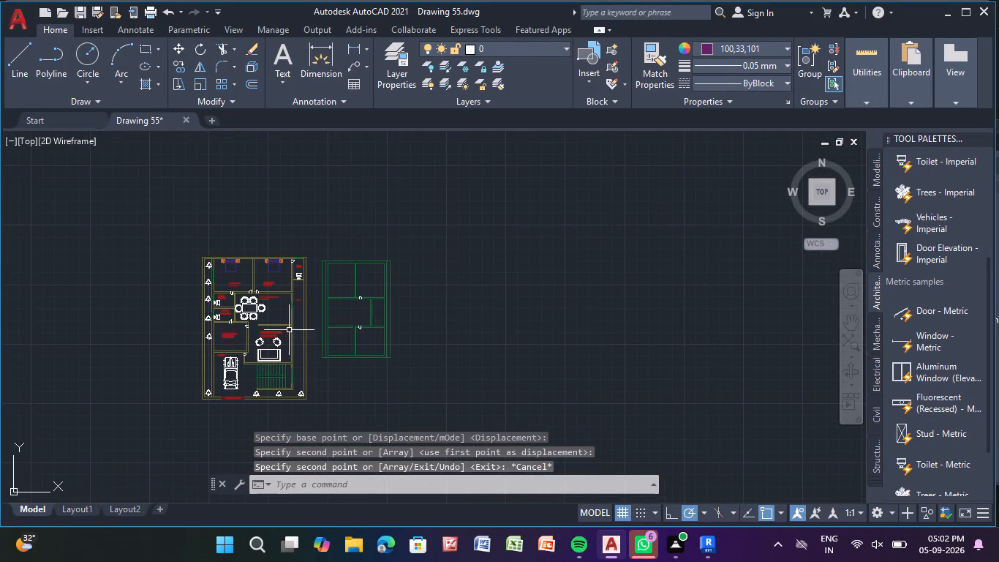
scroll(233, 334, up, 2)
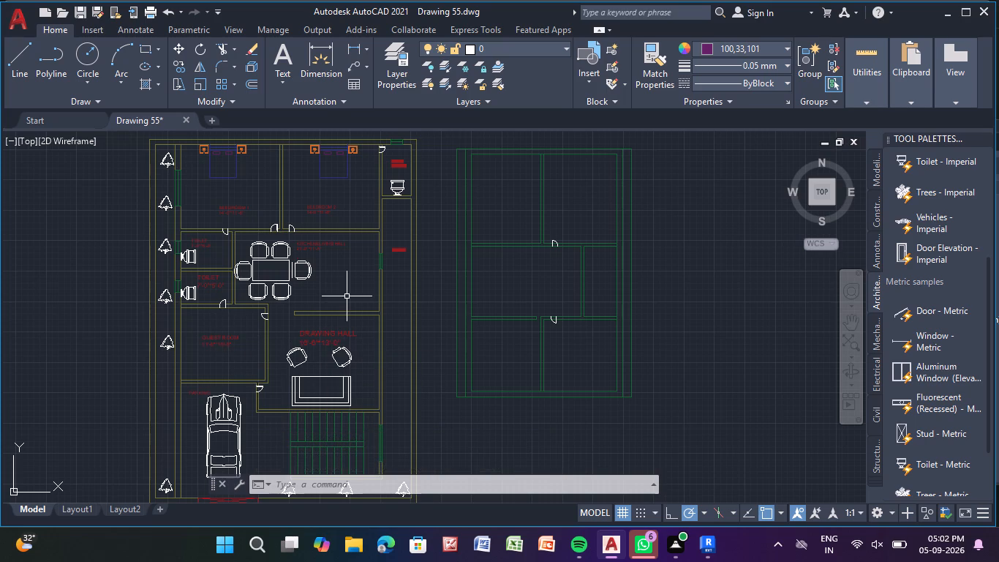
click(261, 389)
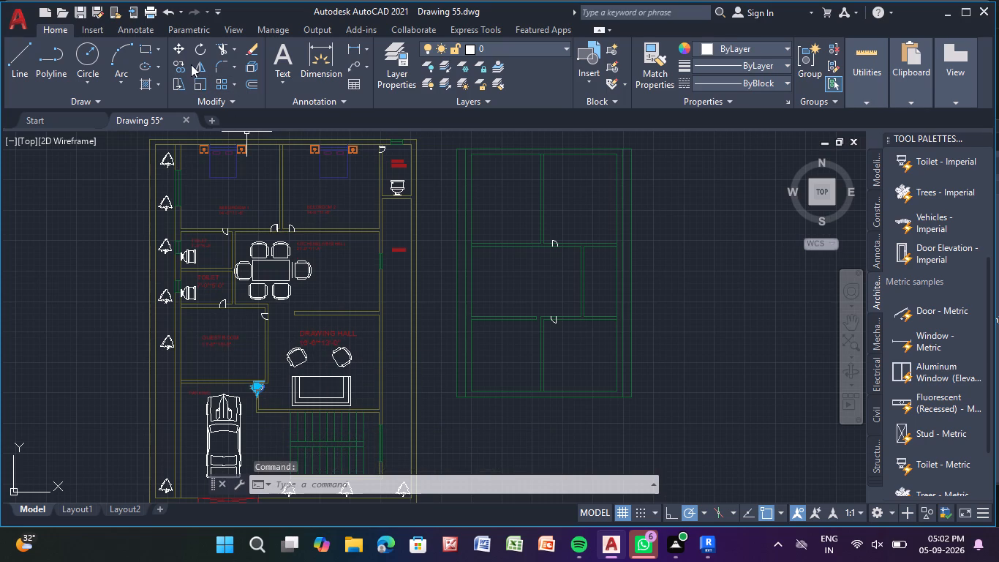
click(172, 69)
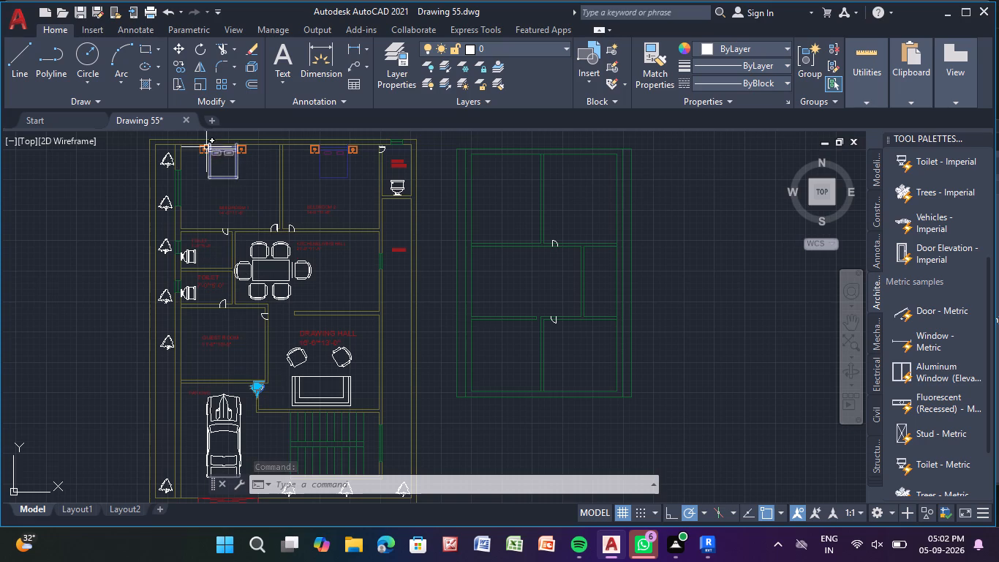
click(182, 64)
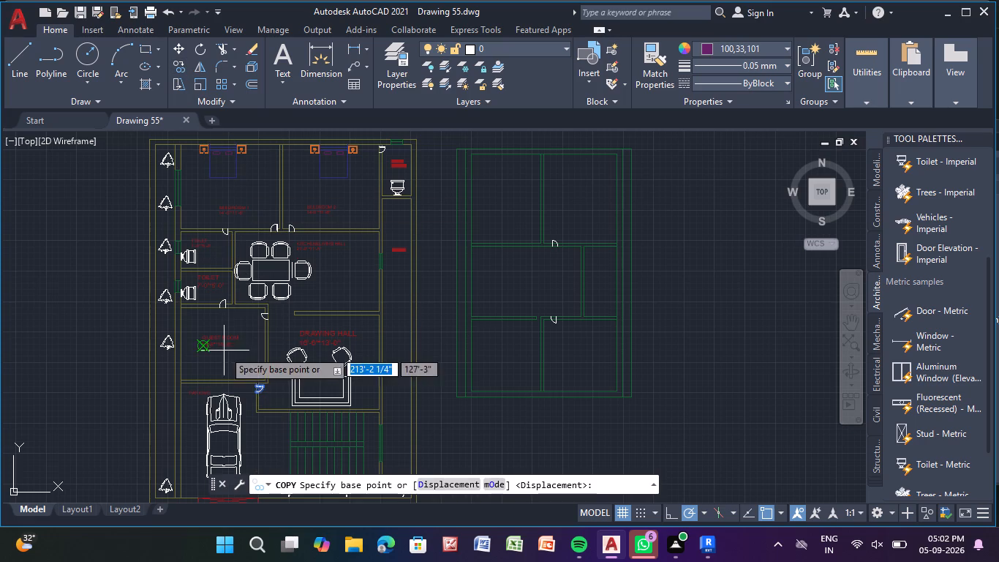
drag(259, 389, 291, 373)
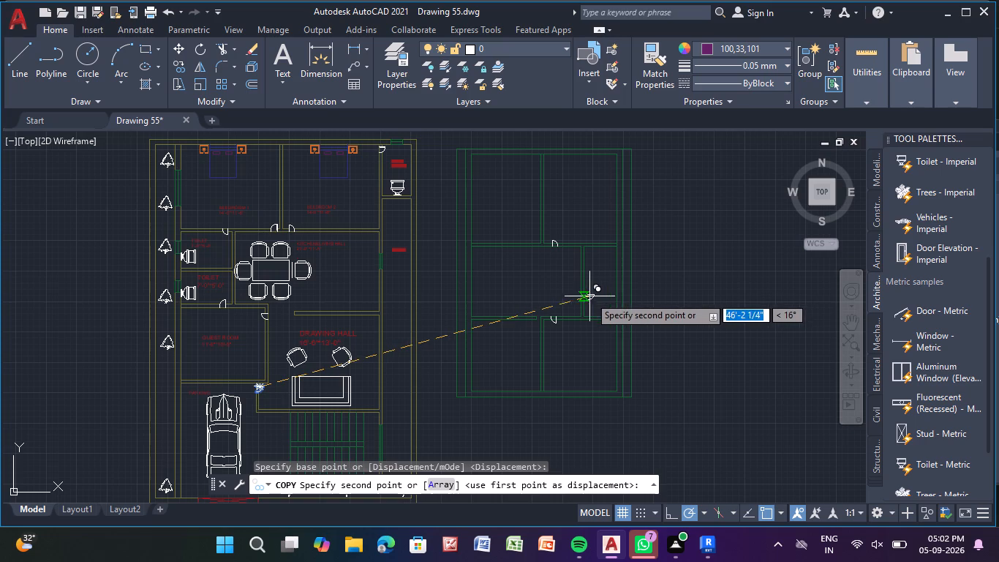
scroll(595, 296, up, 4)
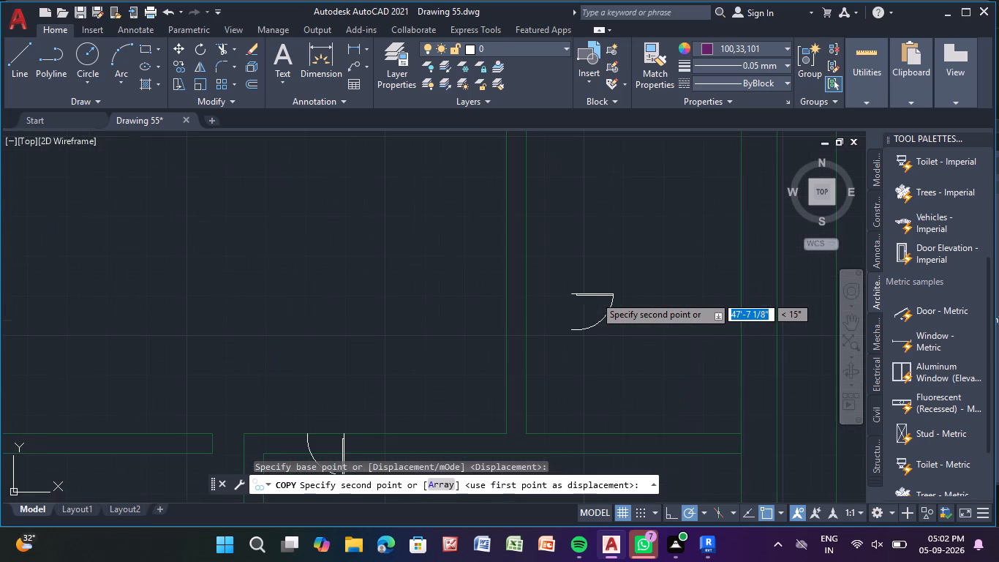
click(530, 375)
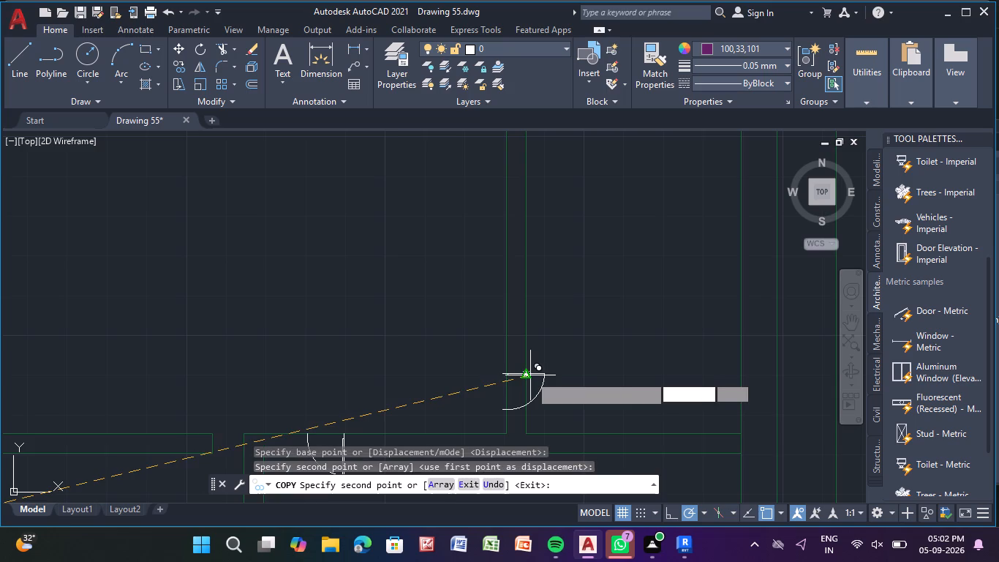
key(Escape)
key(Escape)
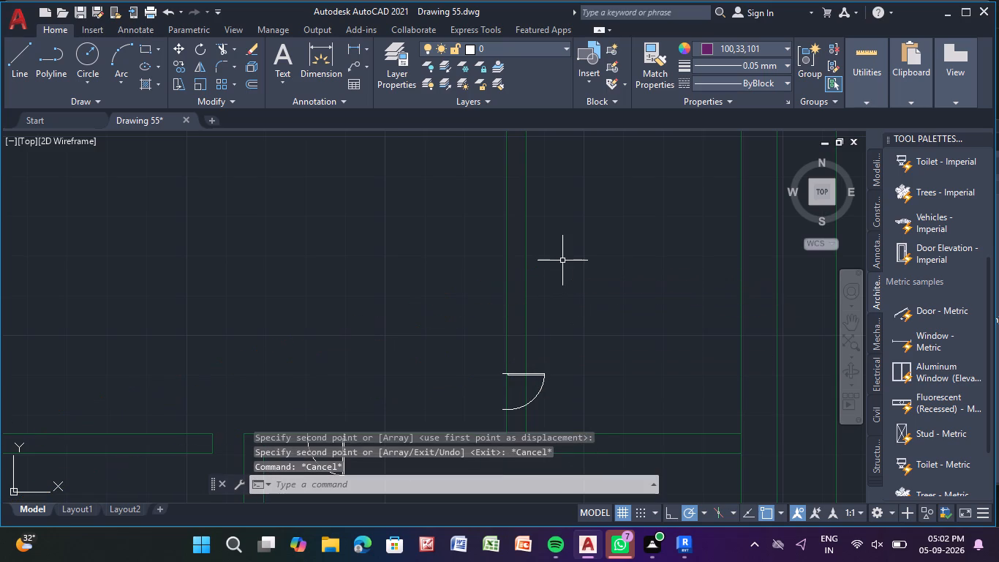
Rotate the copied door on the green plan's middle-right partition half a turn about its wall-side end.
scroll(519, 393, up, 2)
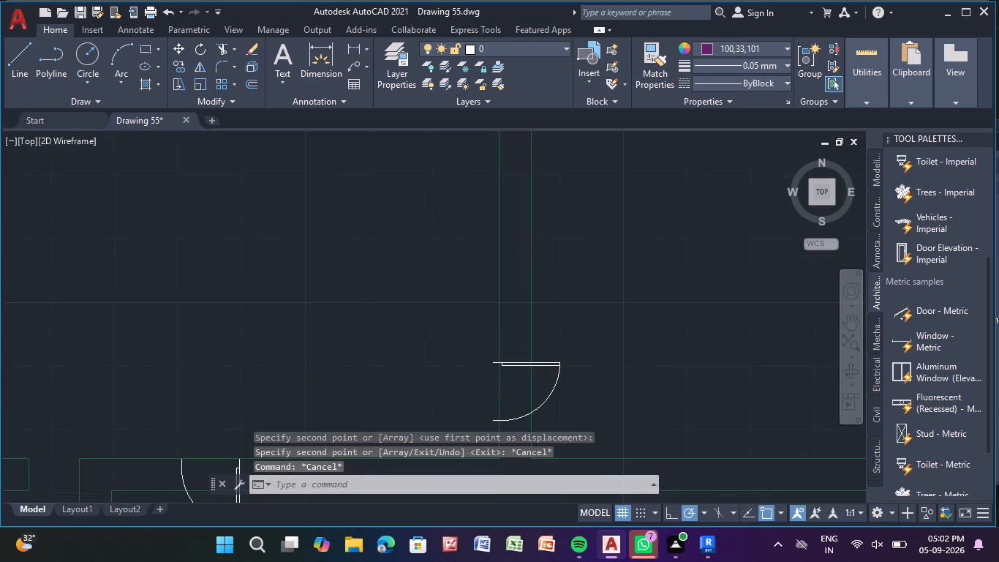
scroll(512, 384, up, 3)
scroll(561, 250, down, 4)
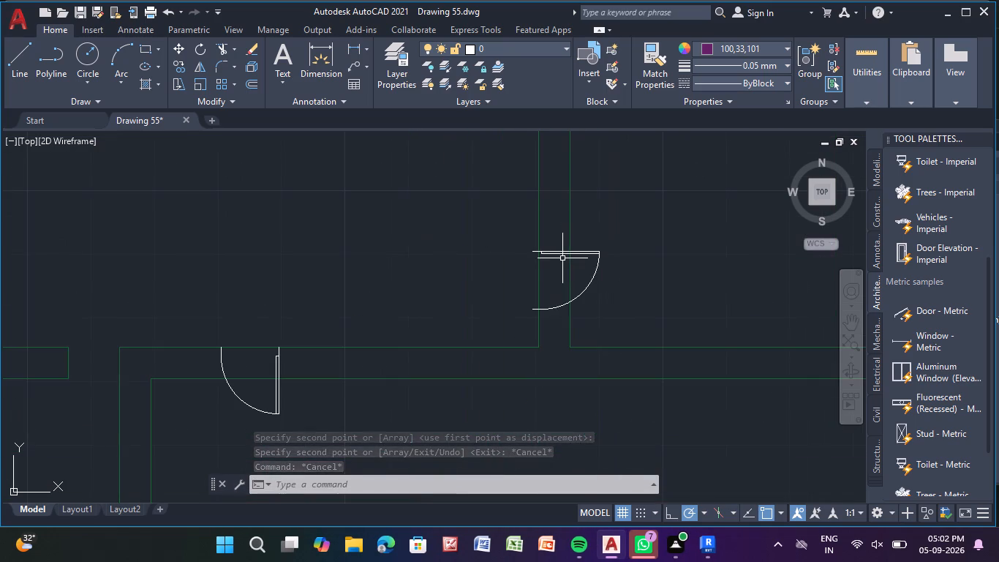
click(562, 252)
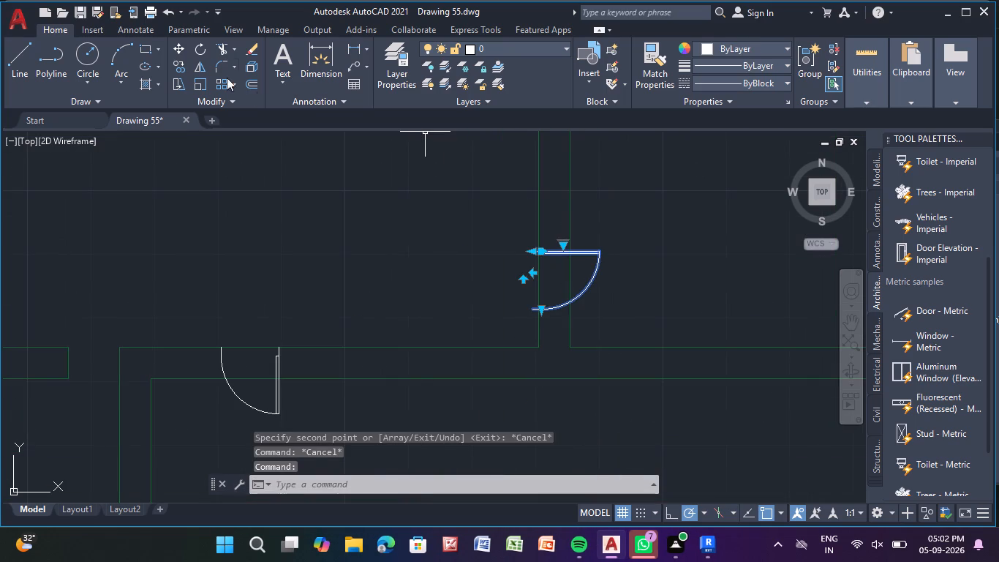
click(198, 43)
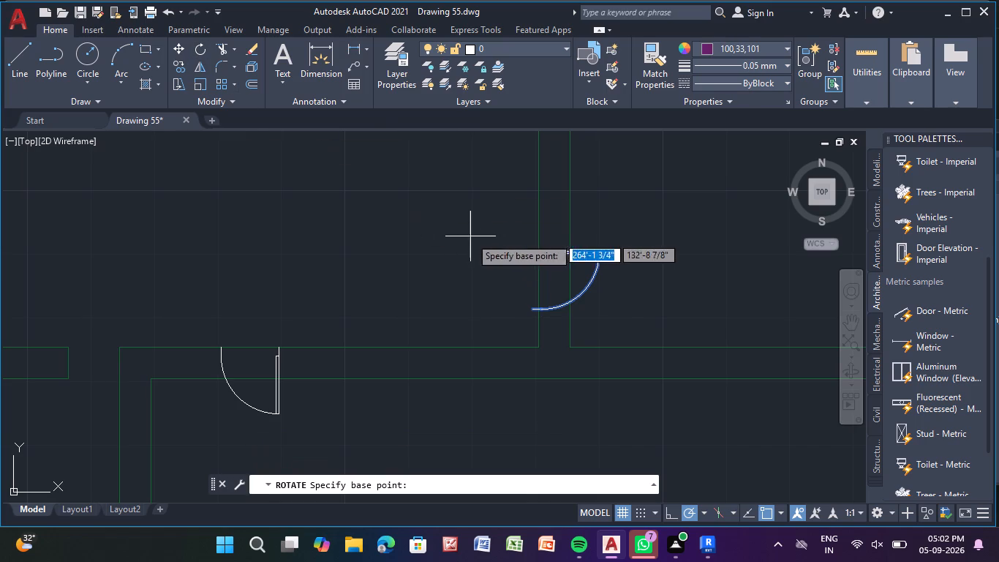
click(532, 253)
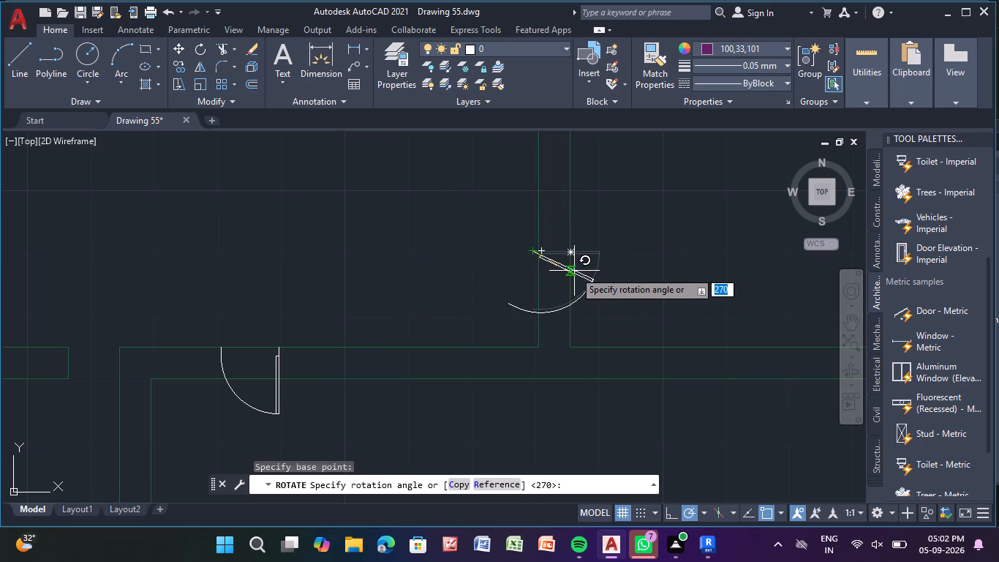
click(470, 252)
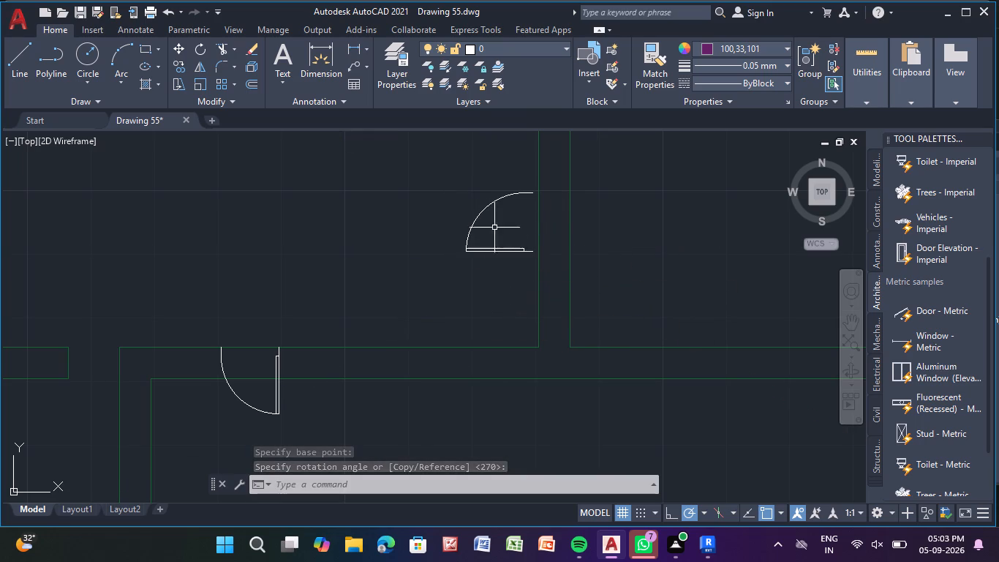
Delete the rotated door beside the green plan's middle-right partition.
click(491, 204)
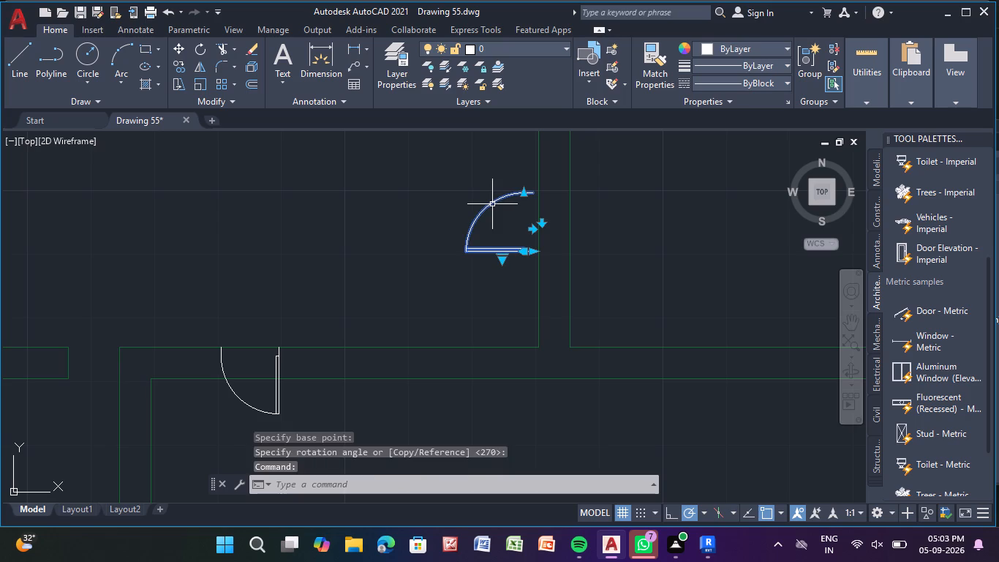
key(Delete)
Copy the furnished plan's 4'-0"*7'-0" toilet door to the lower end of the green plan's middle-right room partition, aligned with the wall face.
scroll(502, 219, down, 1)
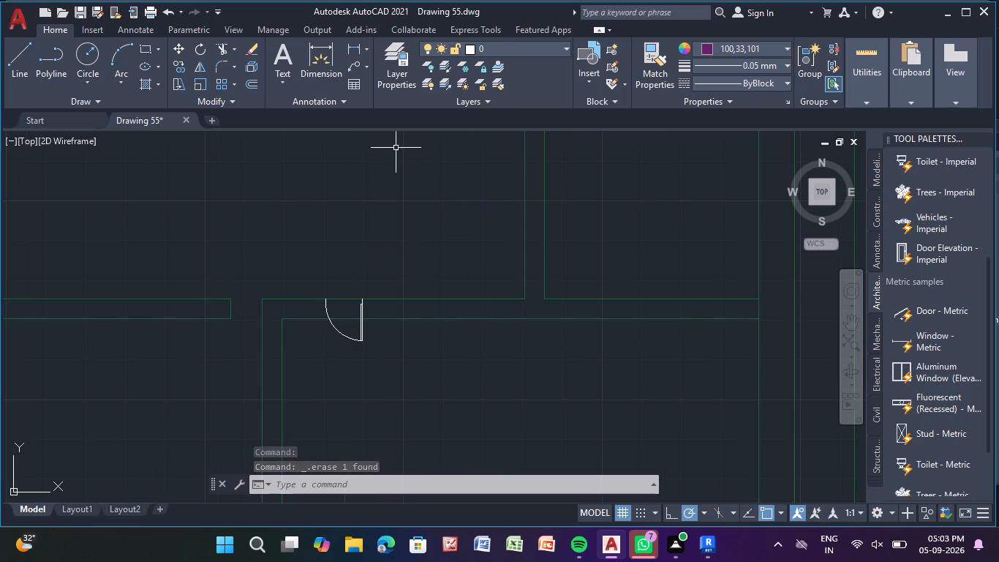
scroll(308, 239, down, 3)
middle_drag(274, 288, 581, 201)
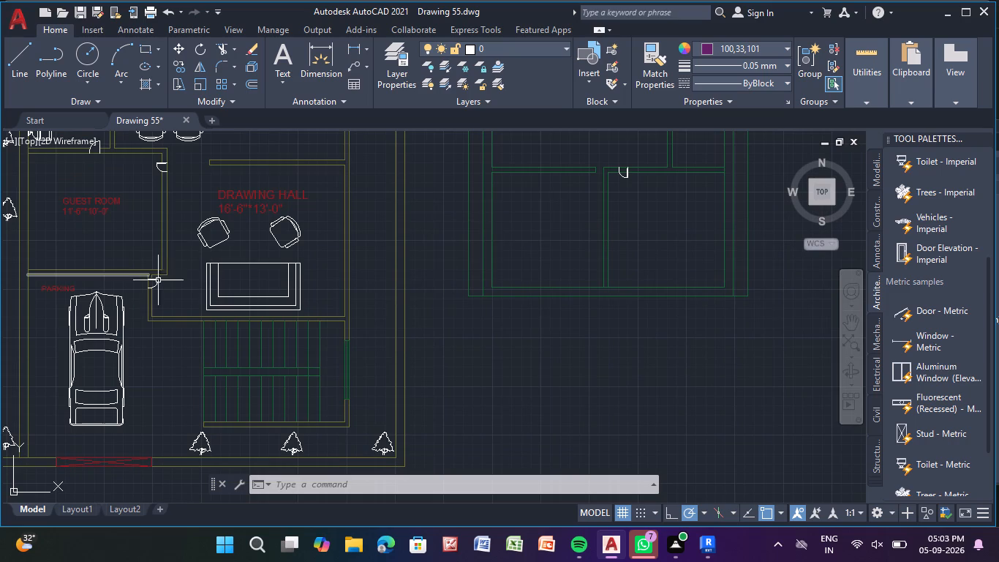
middle_drag(184, 321, 191, 401)
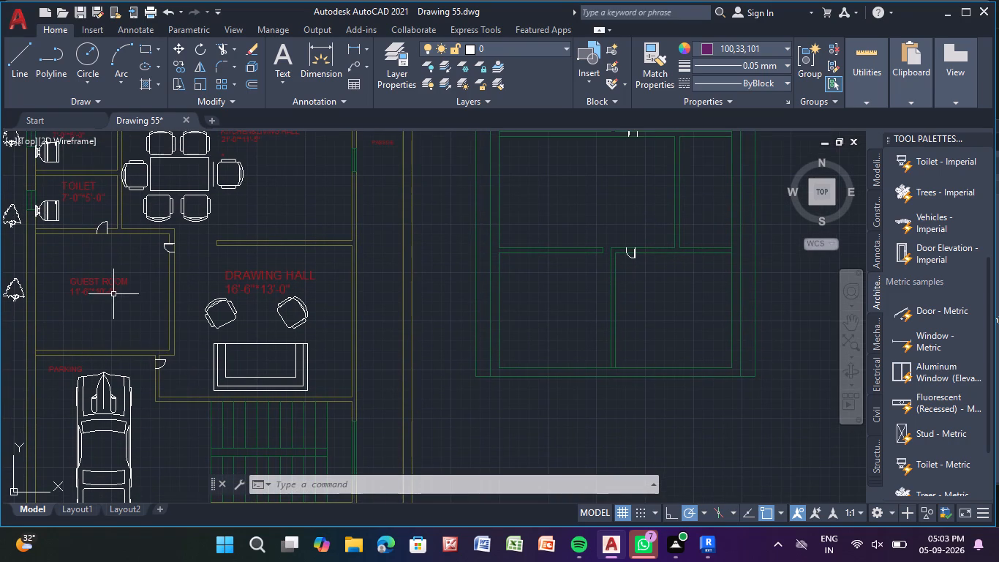
middle_drag(118, 331, 165, 433)
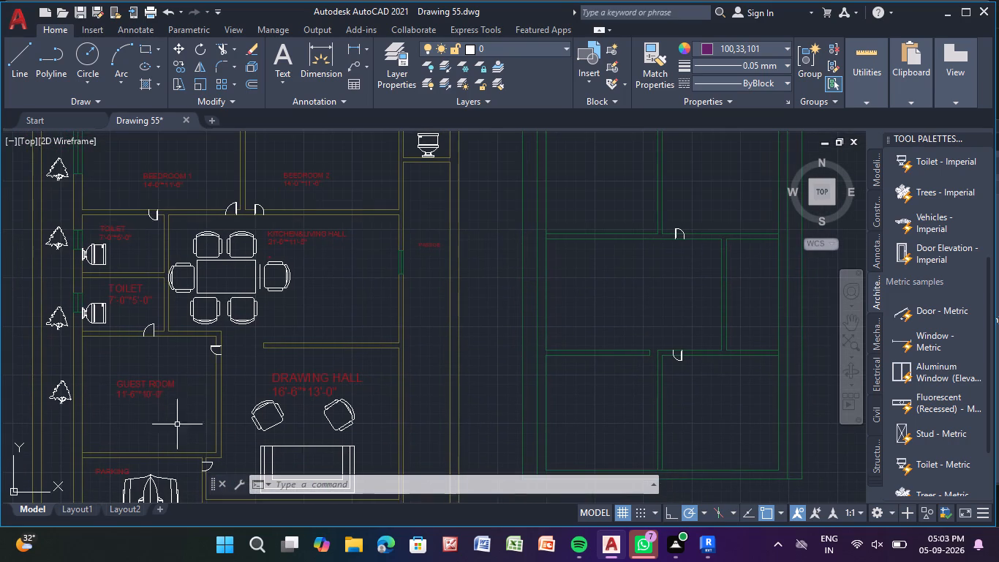
scroll(258, 209, down, 1)
middle_drag(256, 216, 224, 323)
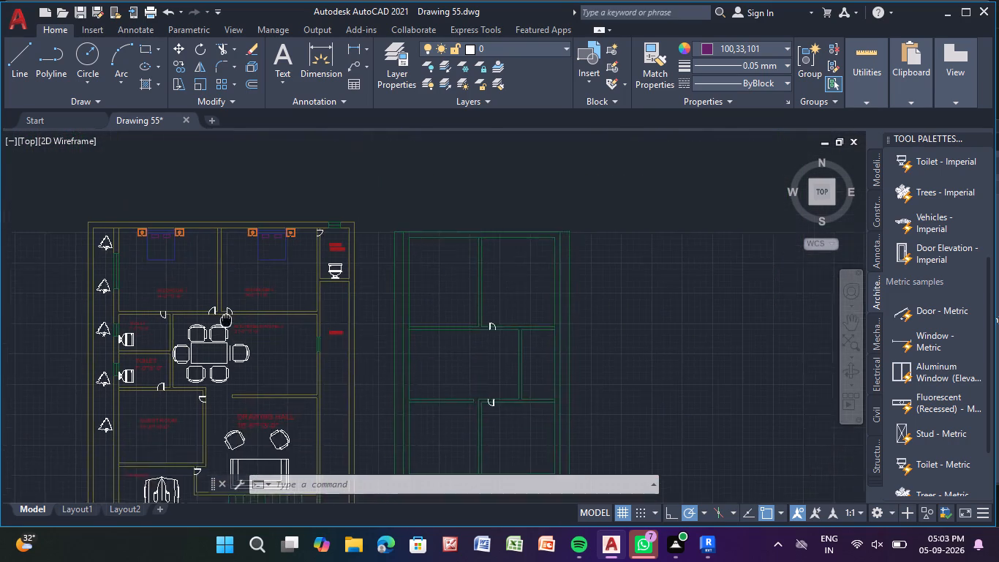
middle_drag(224, 323, 210, 342)
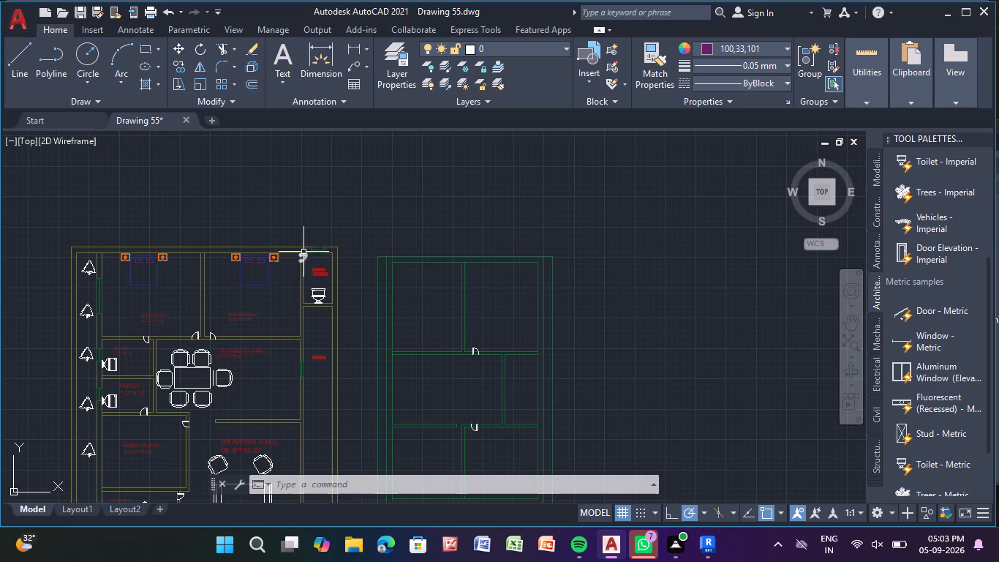
scroll(296, 254, up, 3)
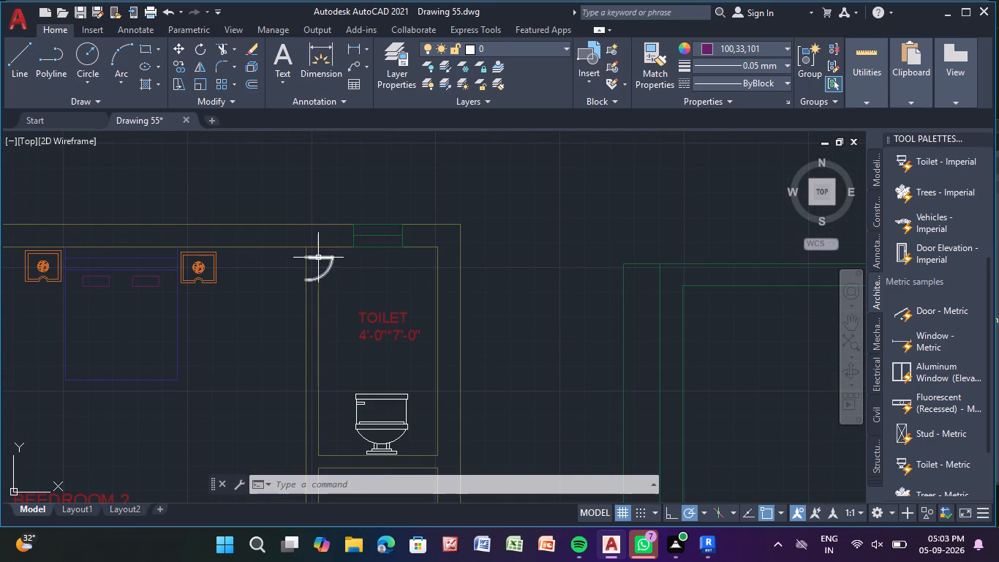
click(322, 256)
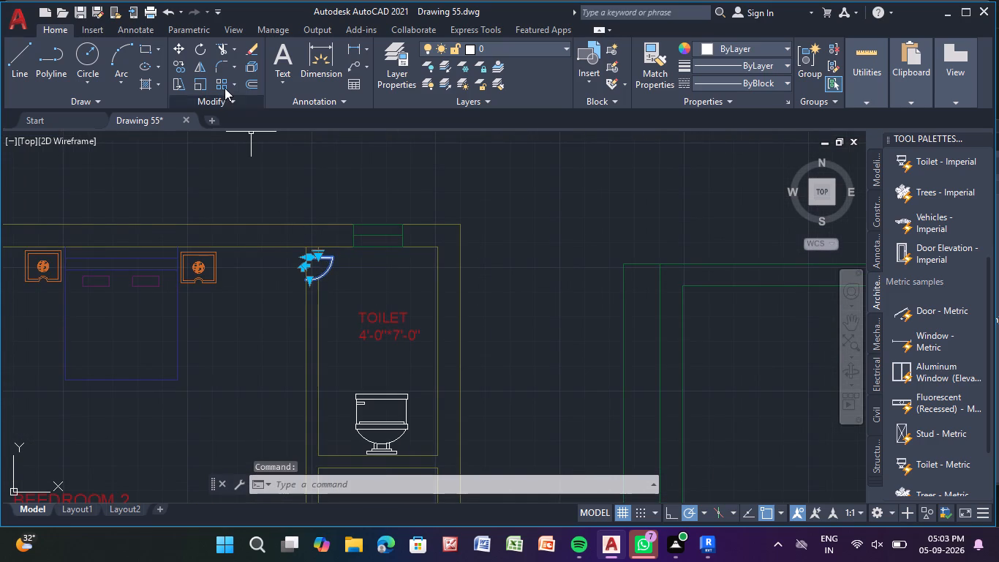
click(176, 63)
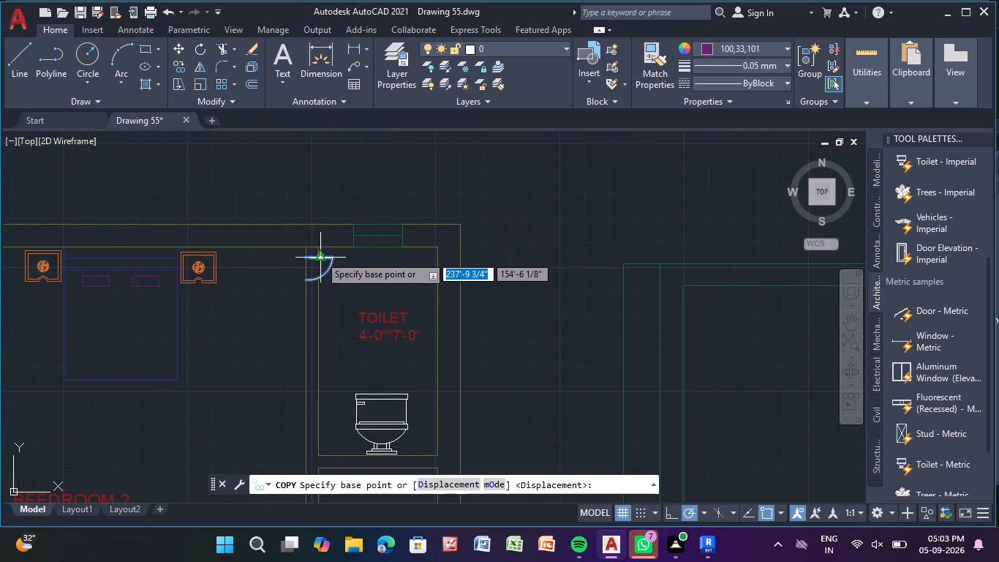
click(320, 258)
scroll(731, 332, down, 2)
middle_drag(731, 332, 336, 296)
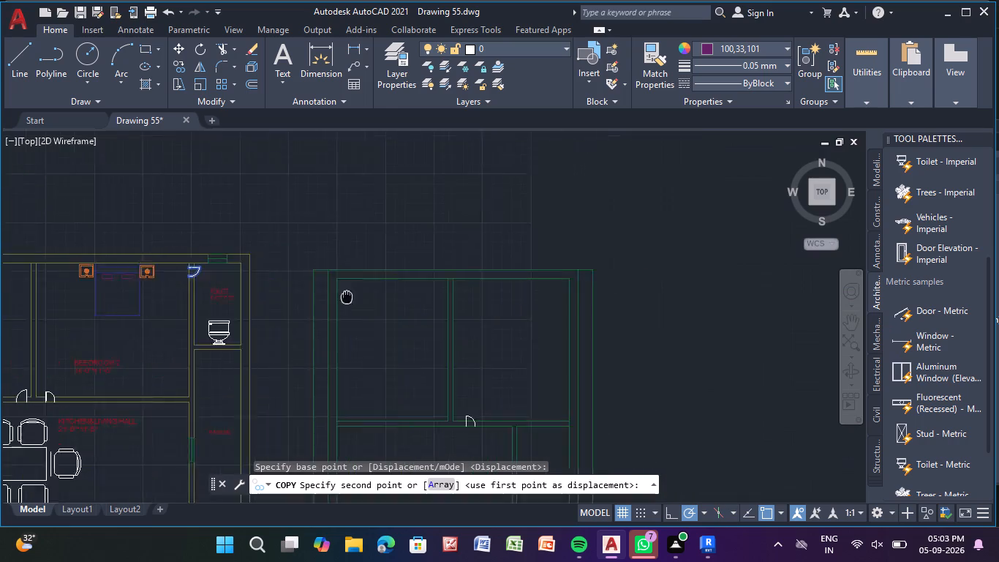
middle_drag(336, 296, 169, 130)
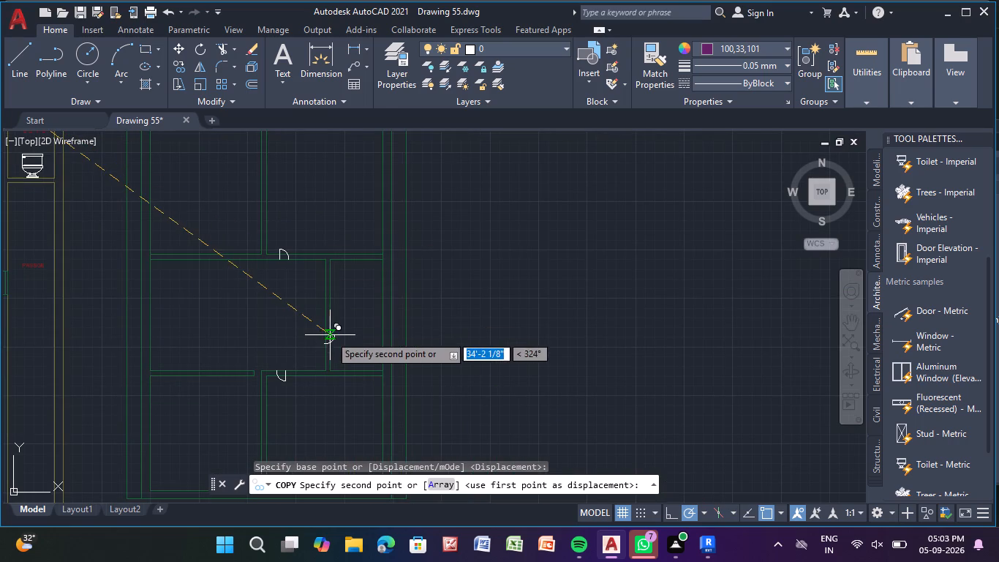
scroll(336, 347, up, 3)
scroll(336, 347, down, 1)
middle_drag(336, 347, 342, 275)
scroll(336, 347, up, 1)
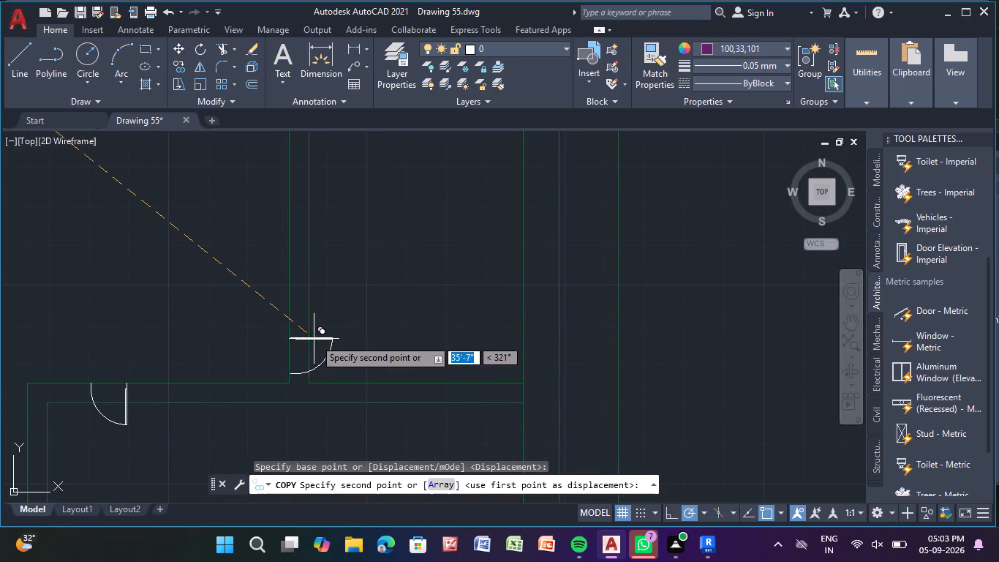
middle_drag(317, 339, 325, 269)
scroll(325, 269, up, 3)
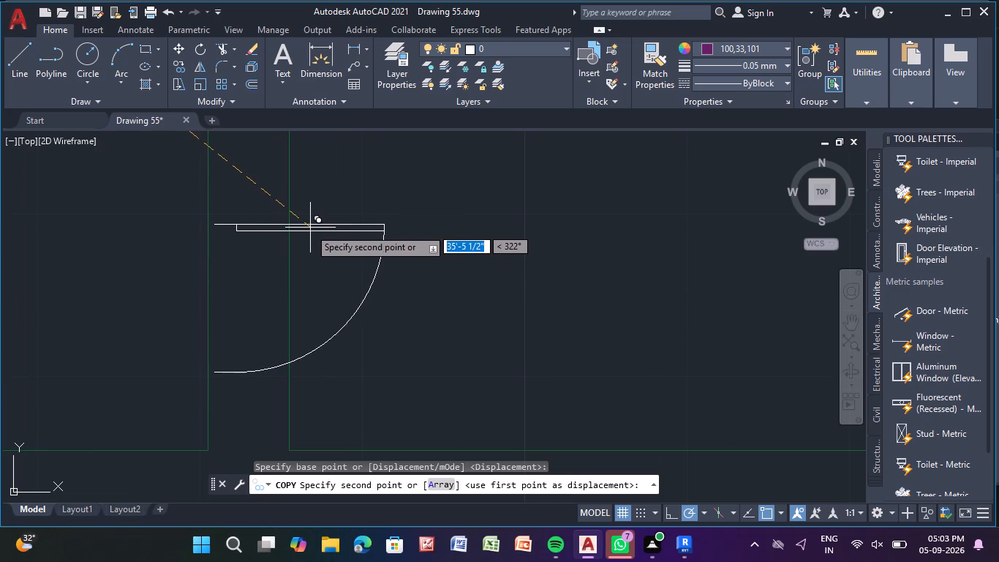
click(304, 233)
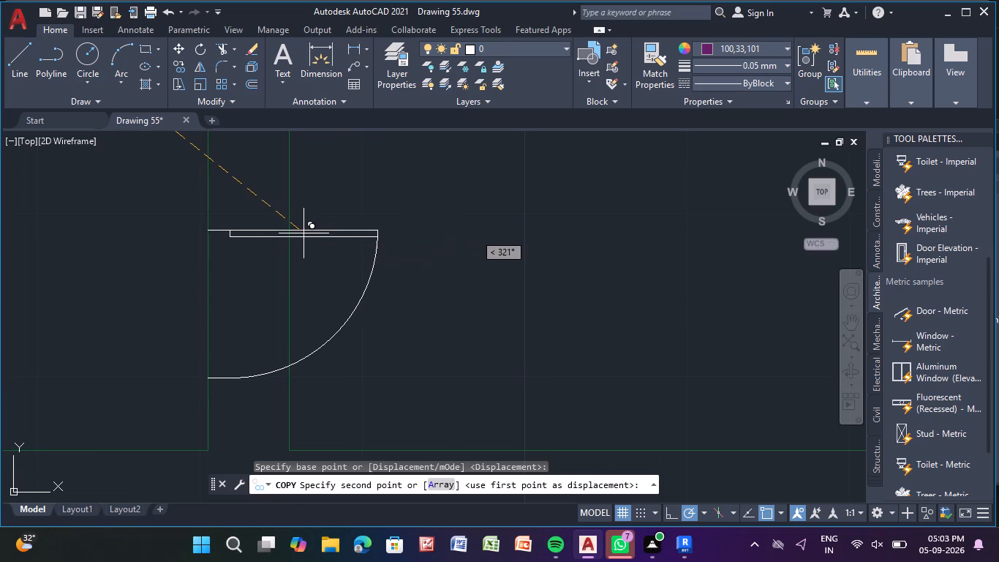
key(Escape)
key(Escape)
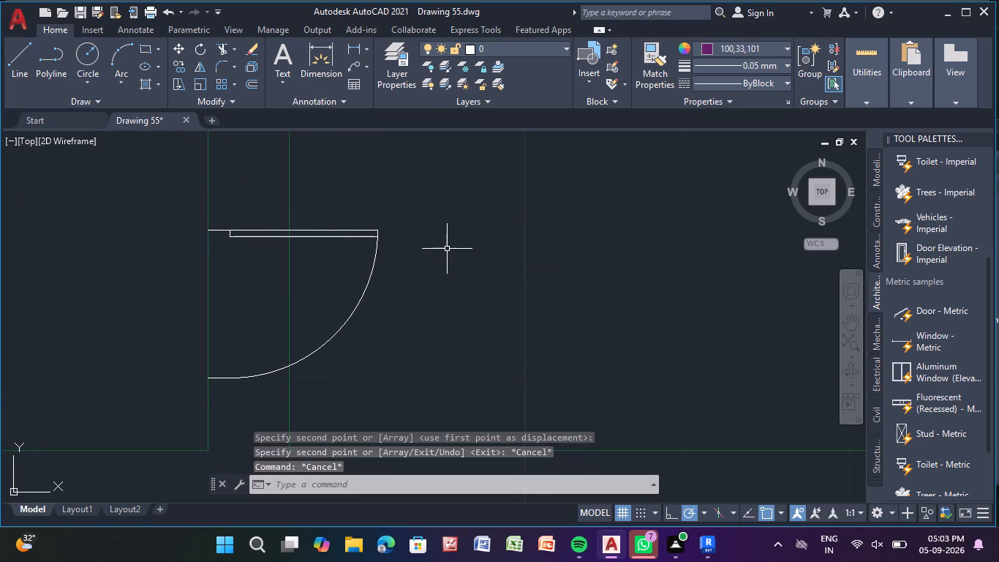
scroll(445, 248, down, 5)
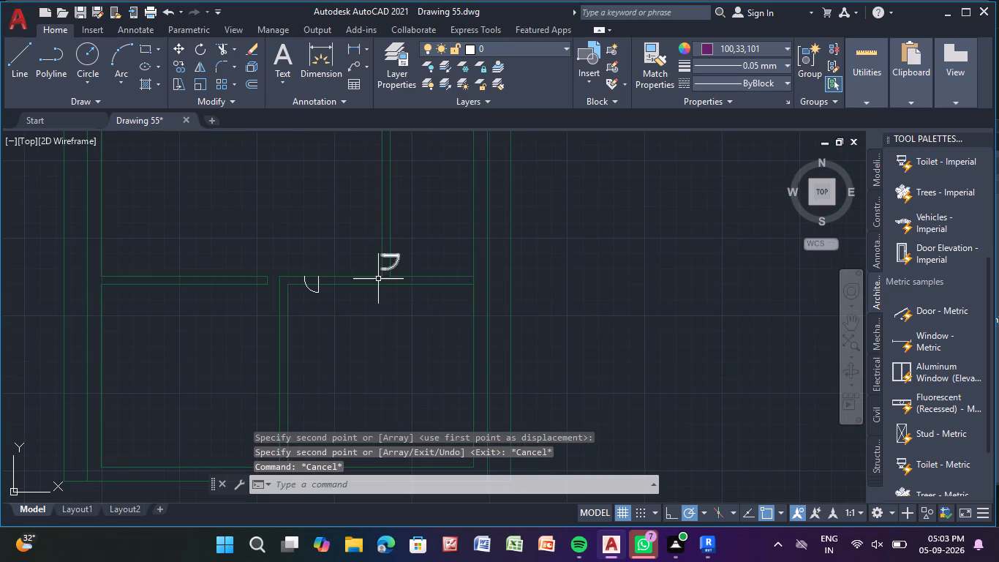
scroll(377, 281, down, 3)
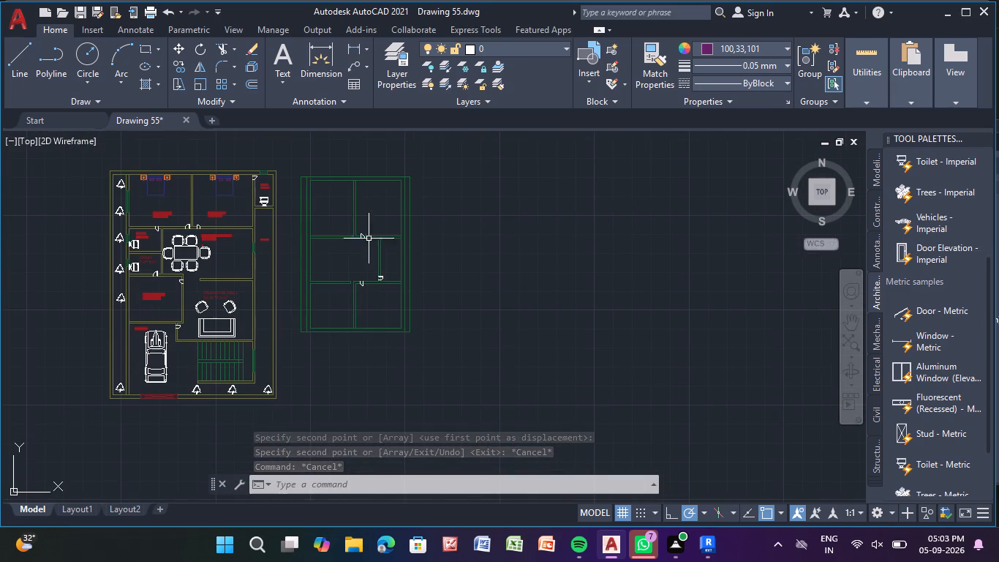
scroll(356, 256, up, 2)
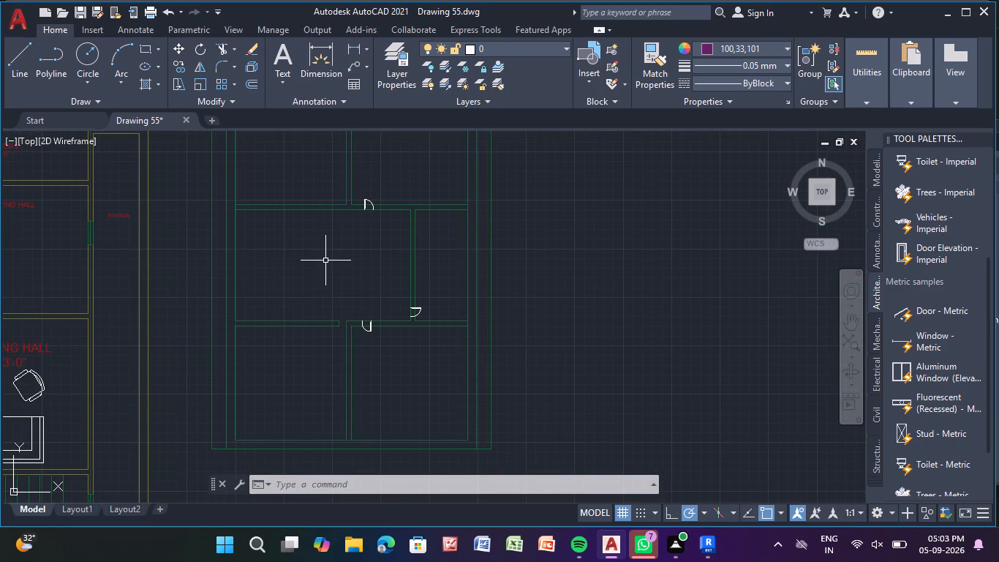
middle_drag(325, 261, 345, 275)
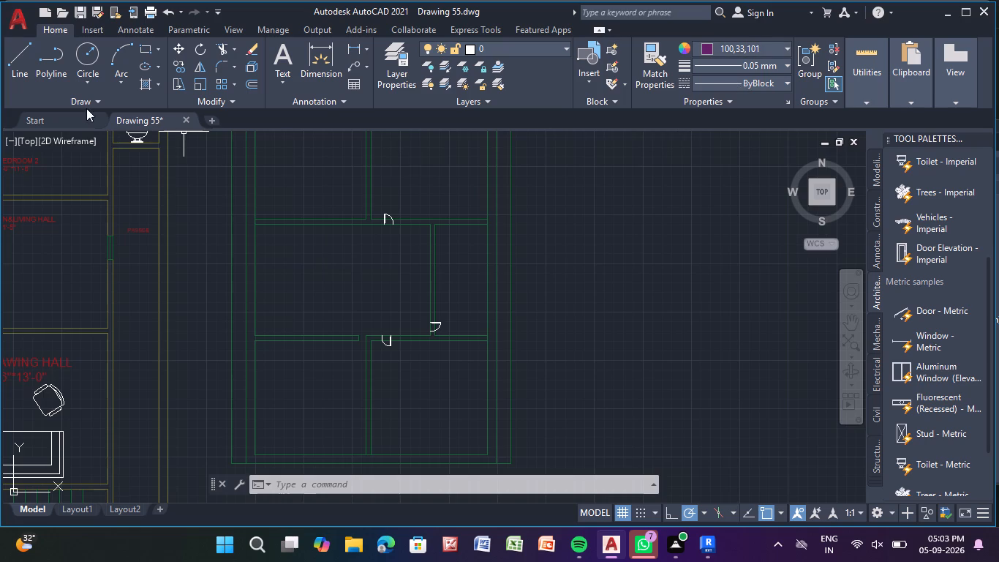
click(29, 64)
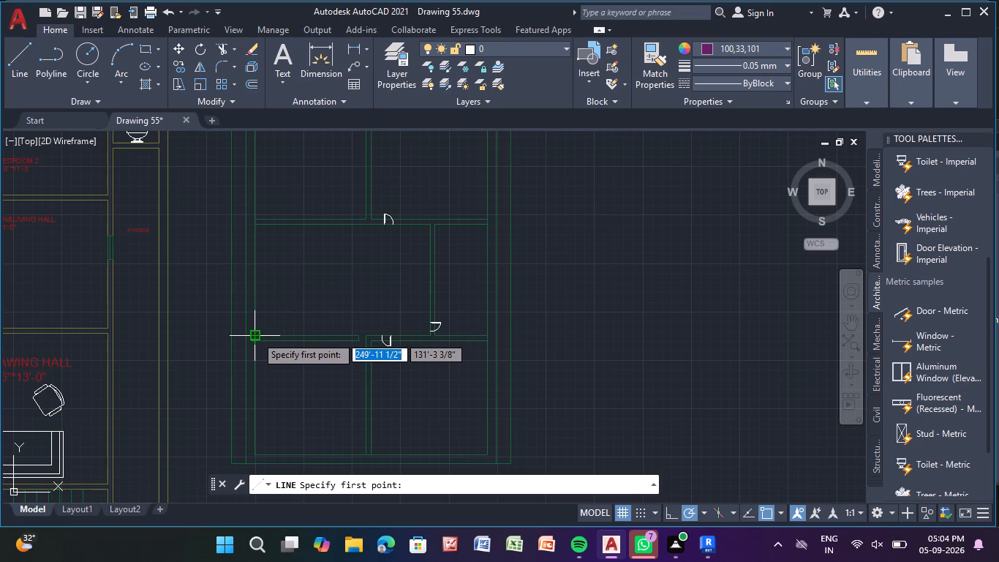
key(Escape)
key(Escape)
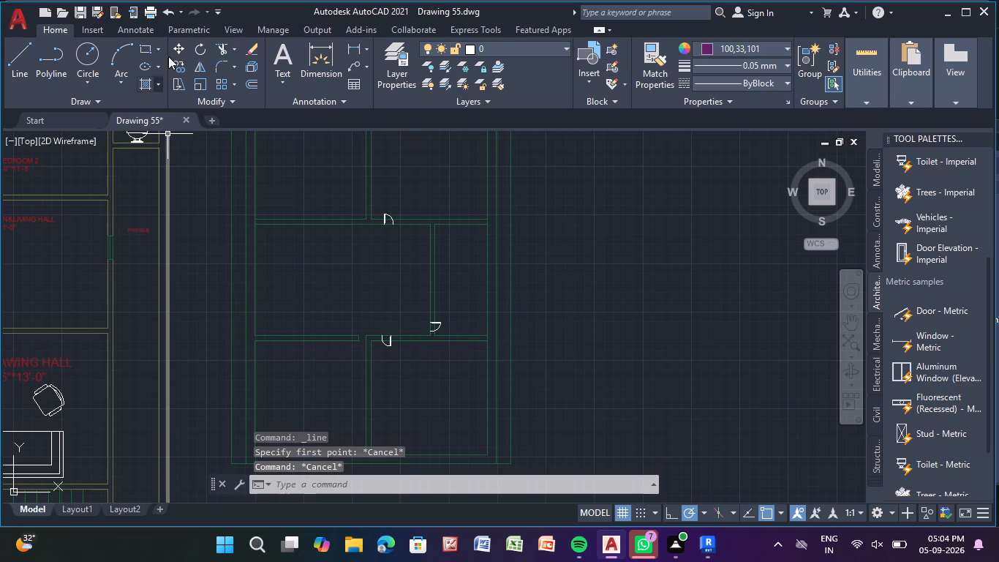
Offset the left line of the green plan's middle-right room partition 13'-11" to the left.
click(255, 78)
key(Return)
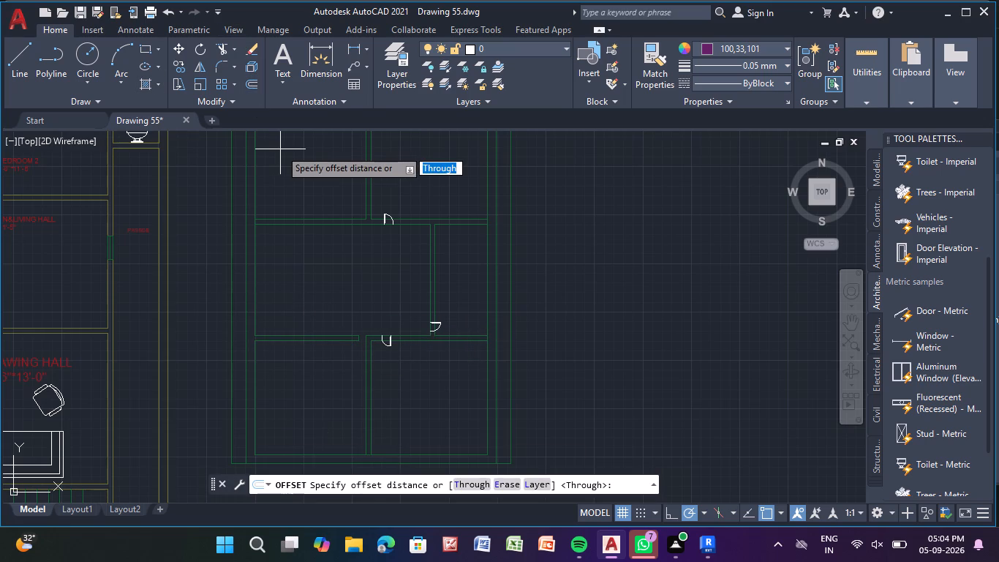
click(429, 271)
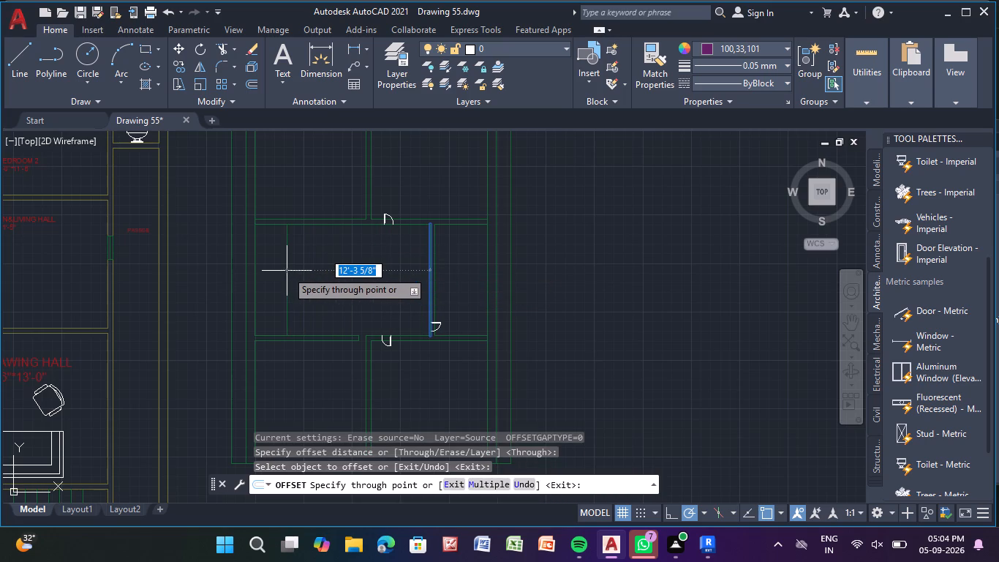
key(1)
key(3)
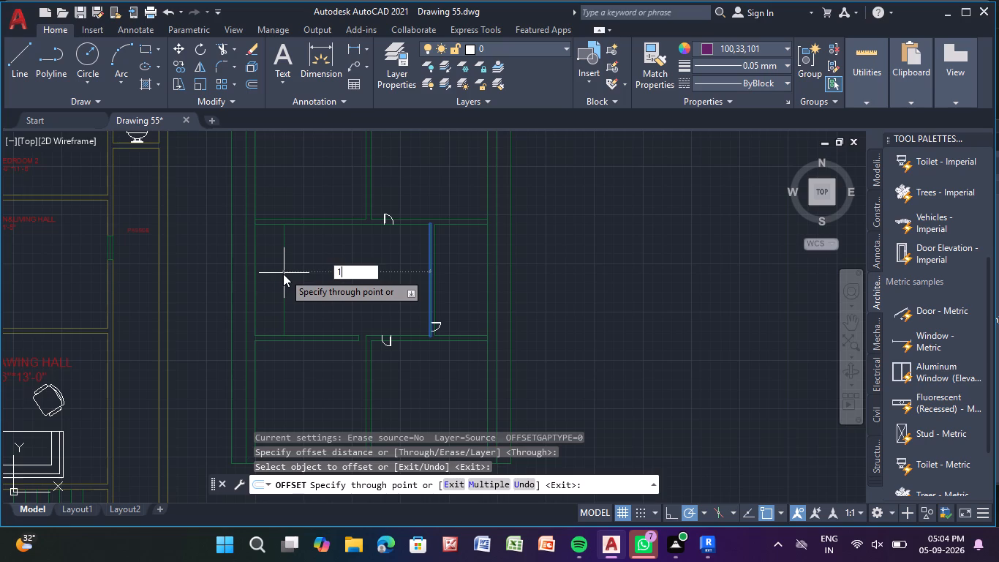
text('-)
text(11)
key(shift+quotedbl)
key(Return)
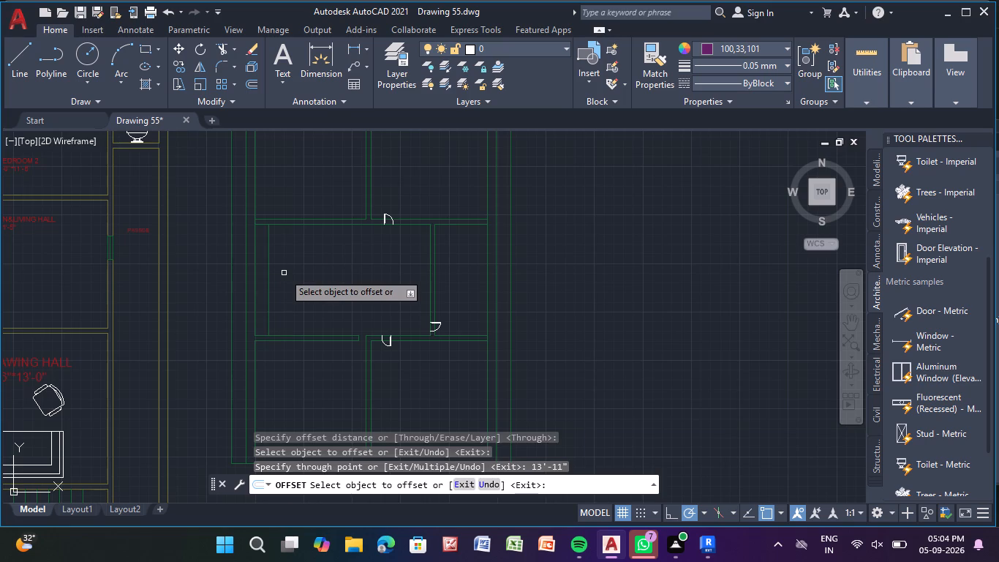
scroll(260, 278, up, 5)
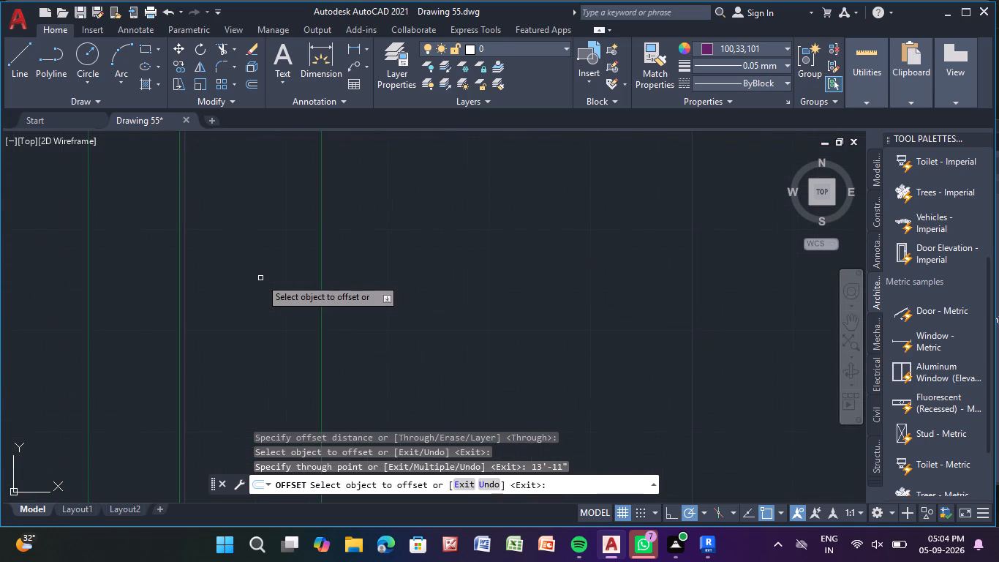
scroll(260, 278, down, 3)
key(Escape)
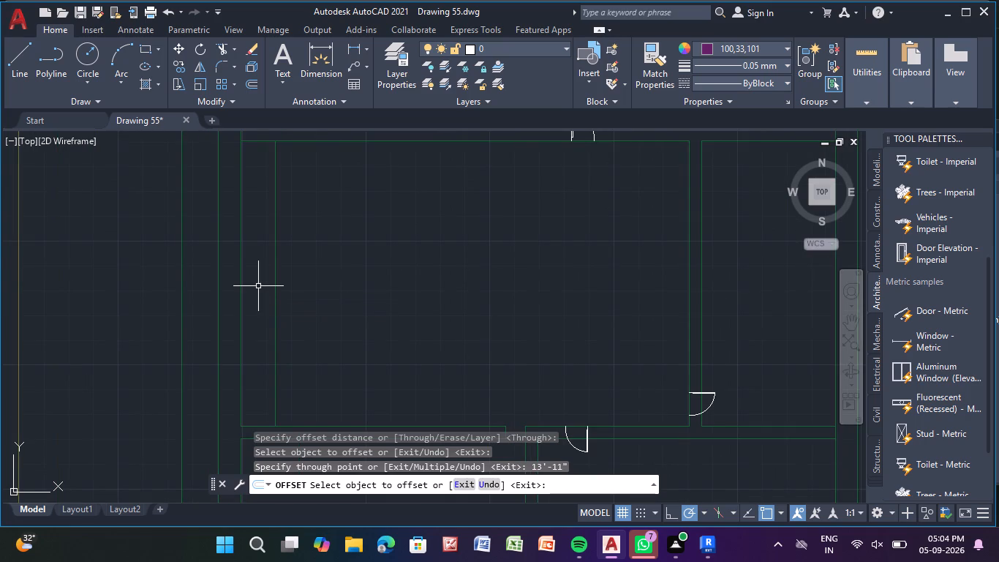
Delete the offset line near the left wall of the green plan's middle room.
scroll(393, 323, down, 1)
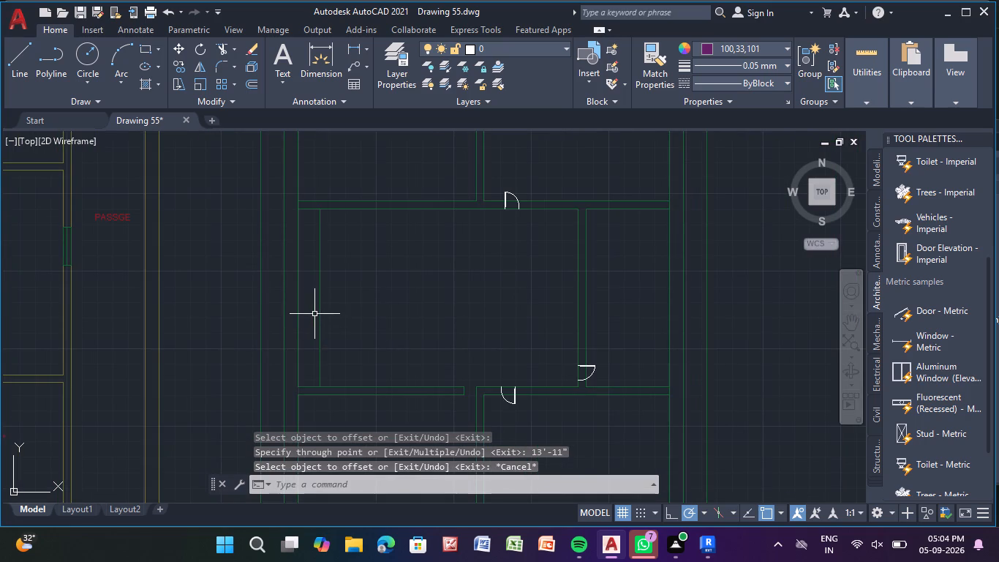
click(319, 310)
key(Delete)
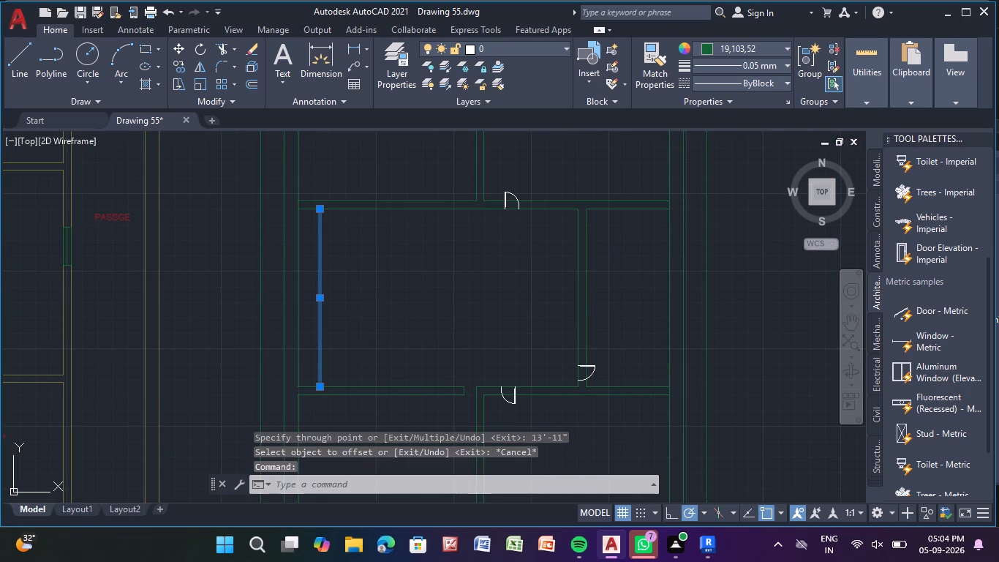
Examine the furnished plan's staircase and room labels alongside the green plan's lower-left corner and room layout.
scroll(422, 310, down, 2)
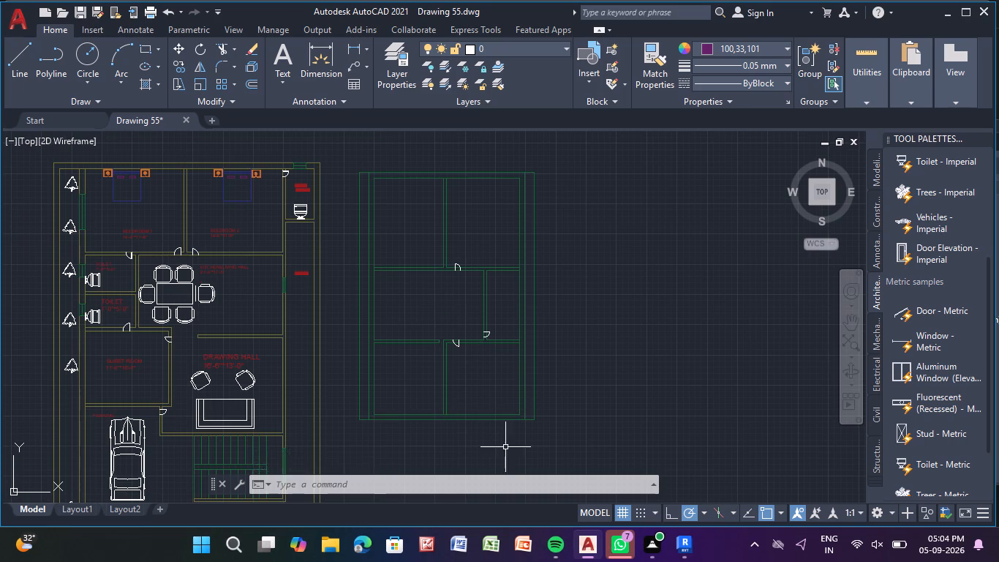
middle_drag(510, 400, 512, 226)
scroll(512, 391, down, 1)
scroll(332, 263, up, 4)
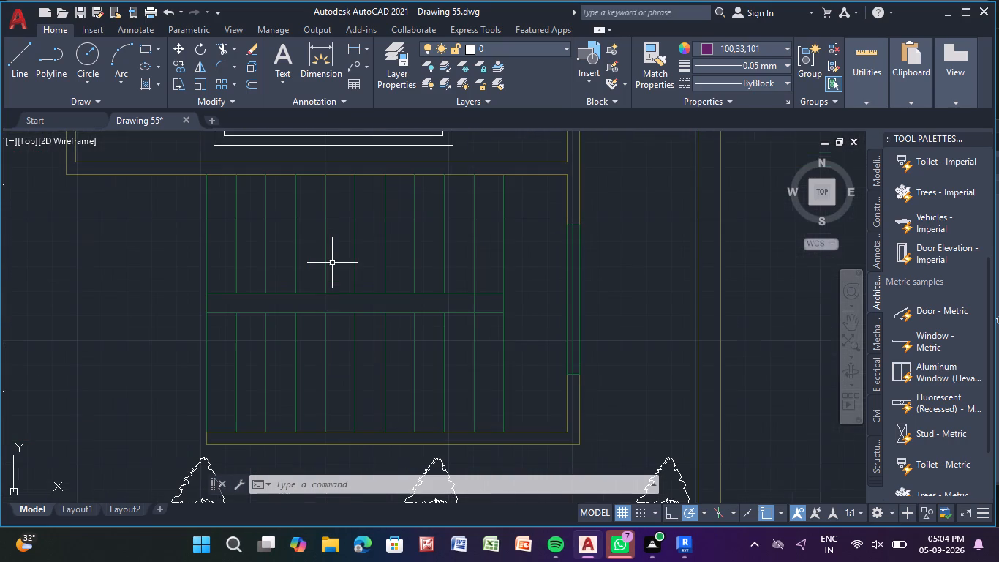
scroll(332, 263, down, 2)
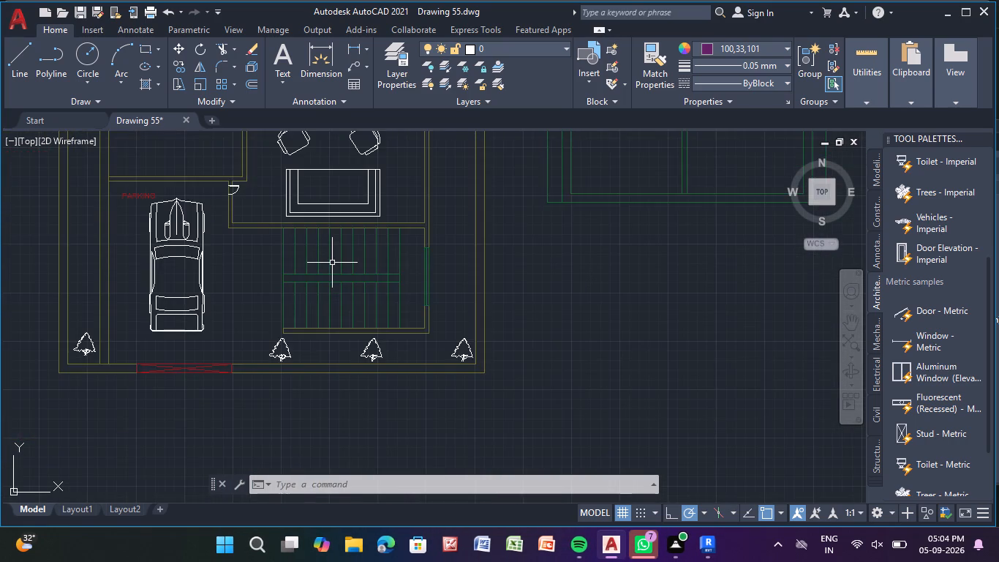
scroll(328, 264, down, 1)
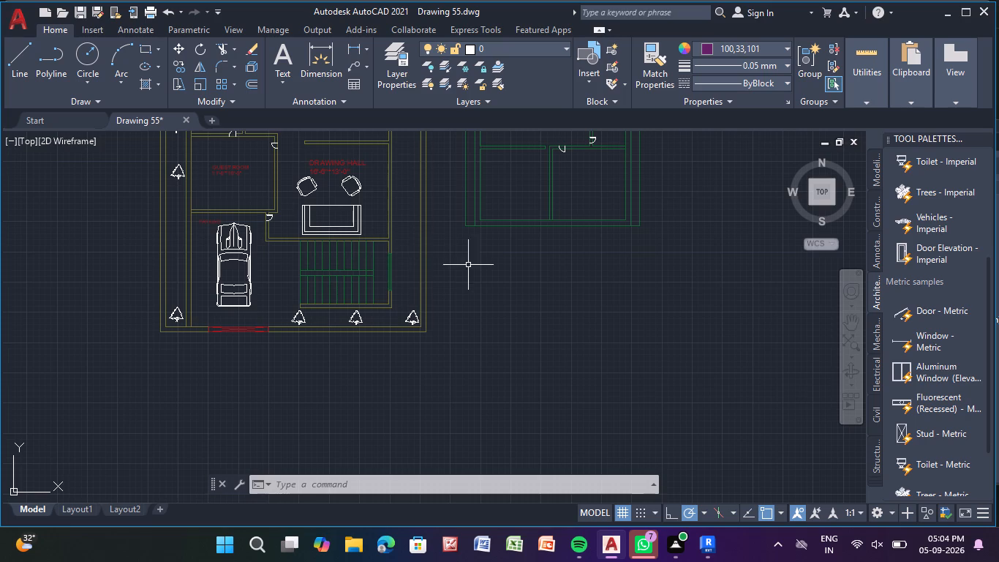
middle_drag(489, 233, 461, 293)
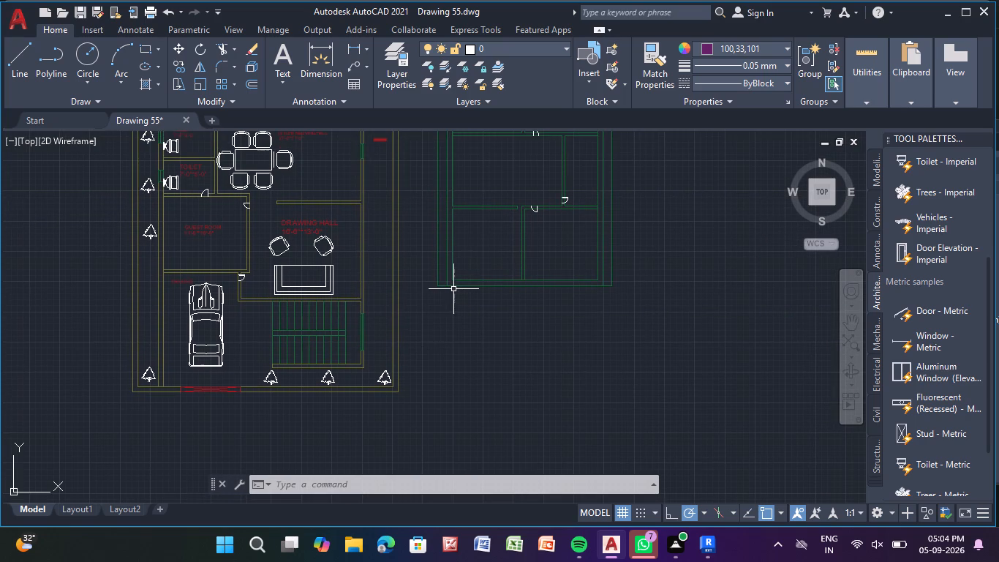
scroll(453, 289, up, 4)
scroll(448, 285, down, 4)
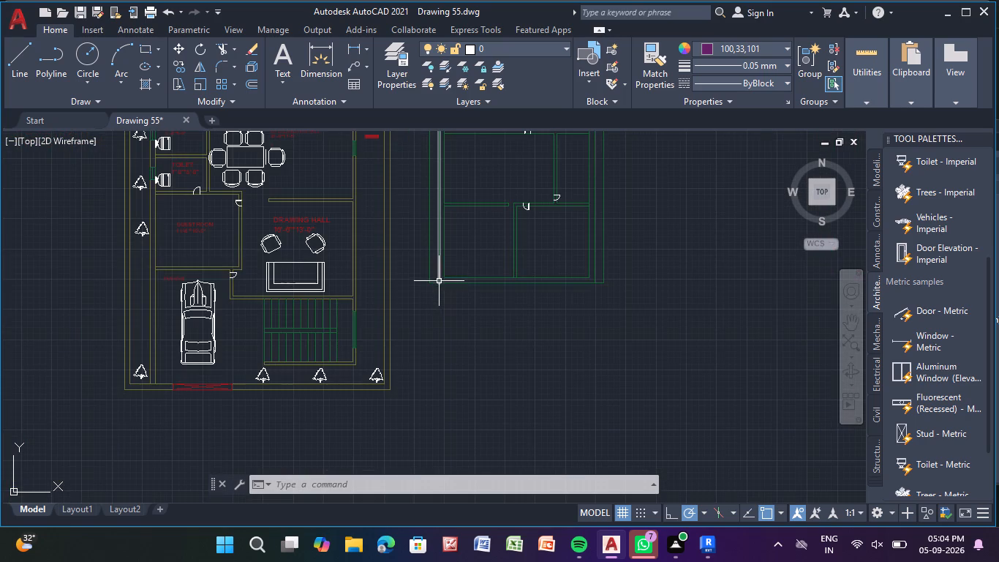
middle_drag(458, 210, 428, 269)
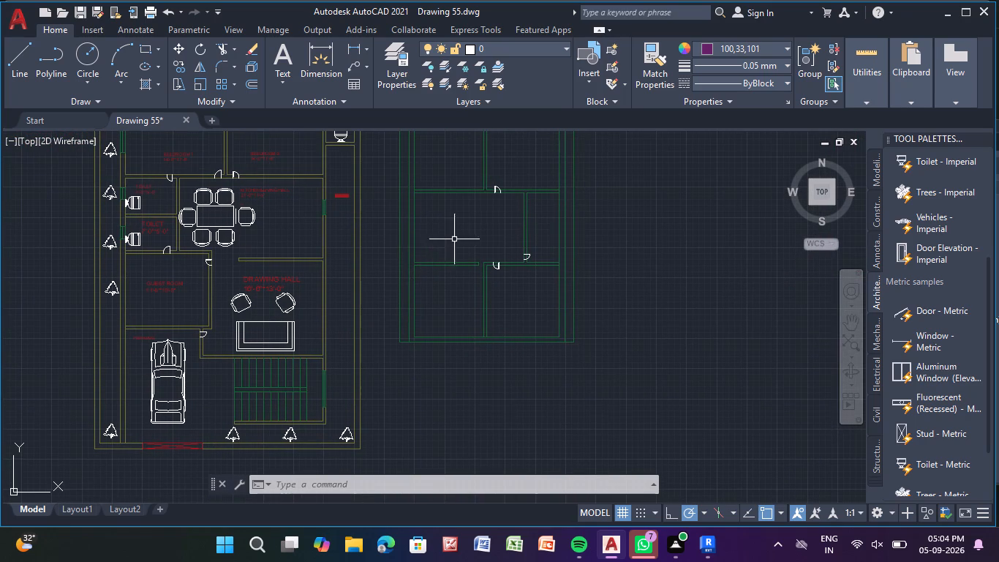
middle_drag(457, 209, 448, 233)
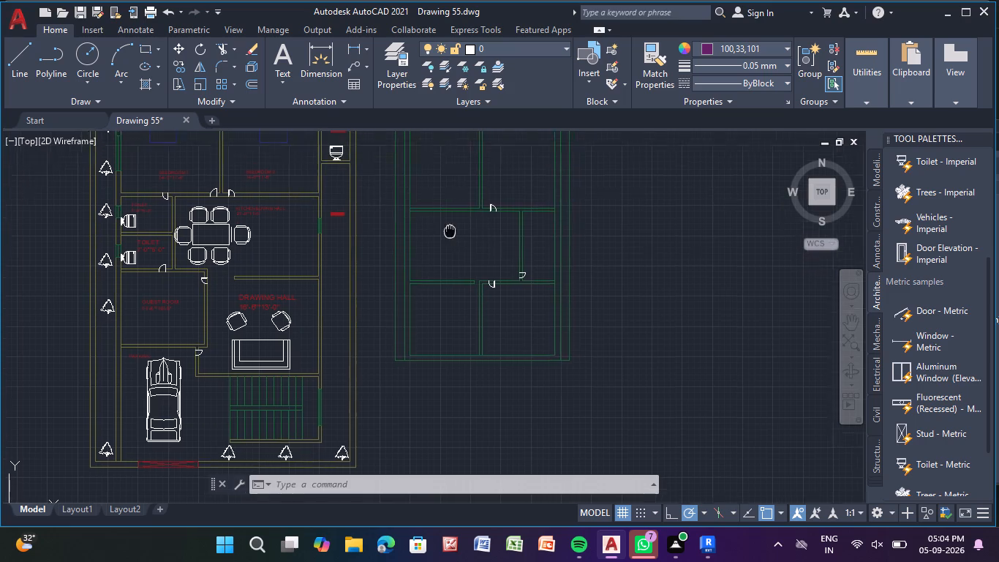
middle_drag(448, 233, 377, 250)
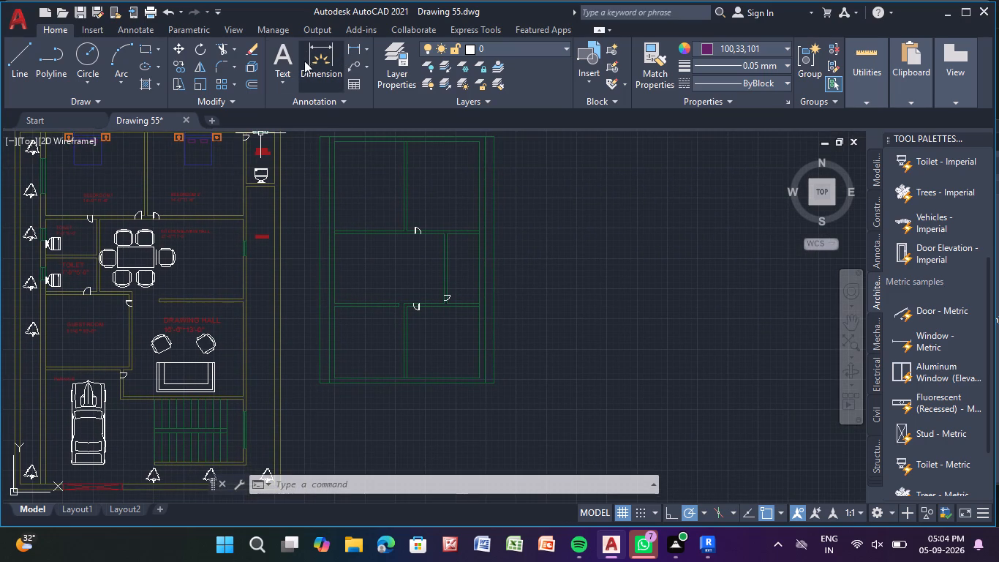
Place a multiline text box in the green plan's upper-left room.
click(278, 56)
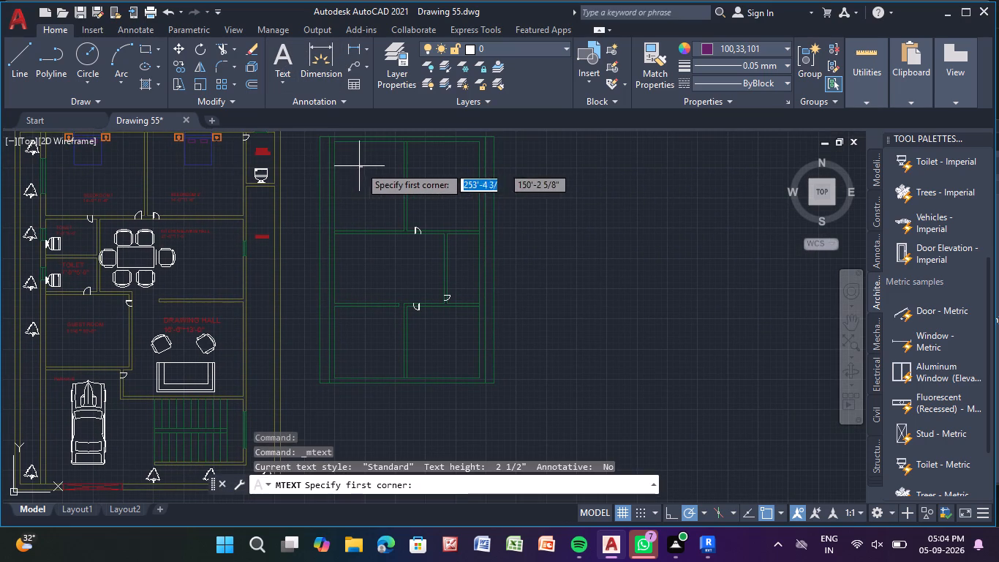
click(360, 168)
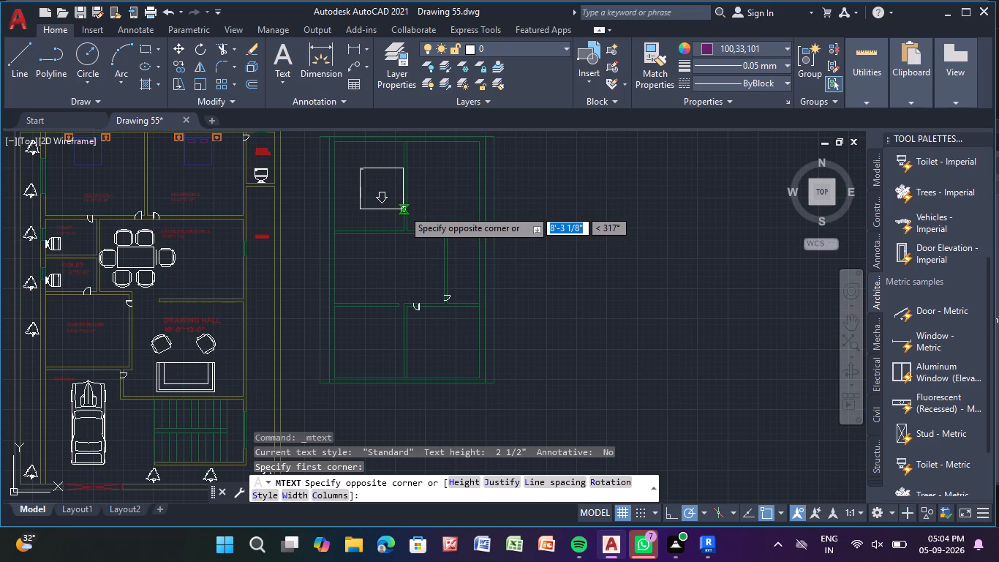
click(382, 221)
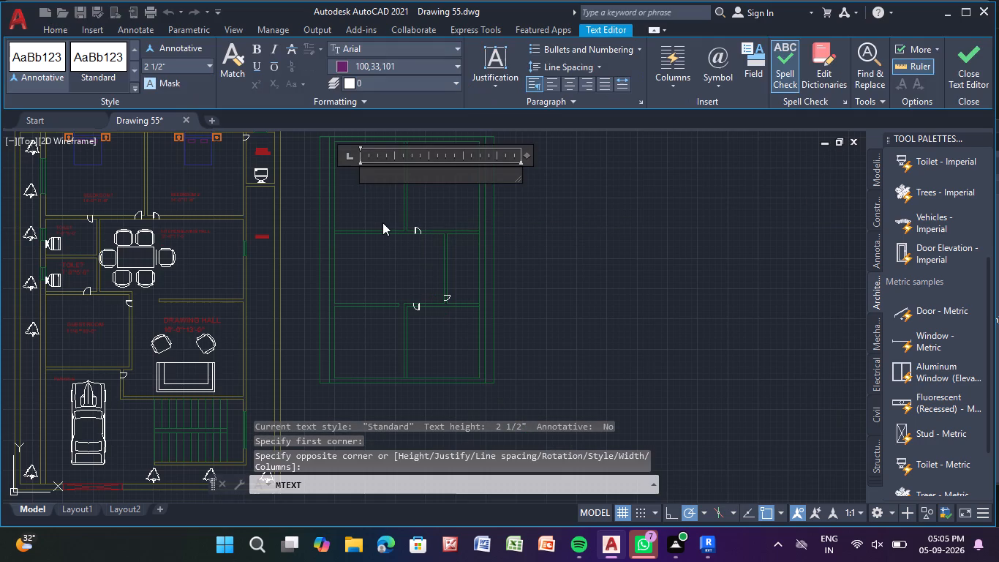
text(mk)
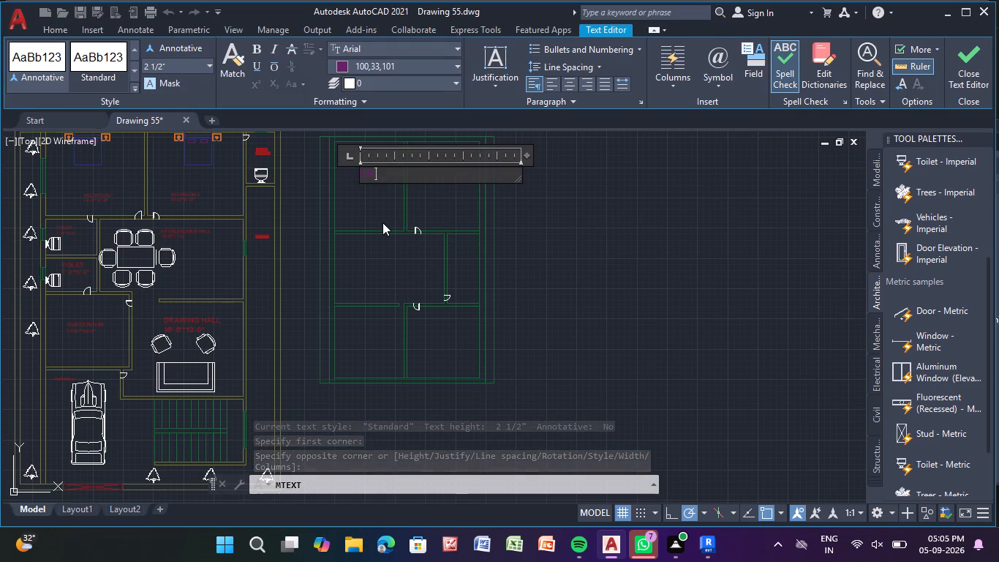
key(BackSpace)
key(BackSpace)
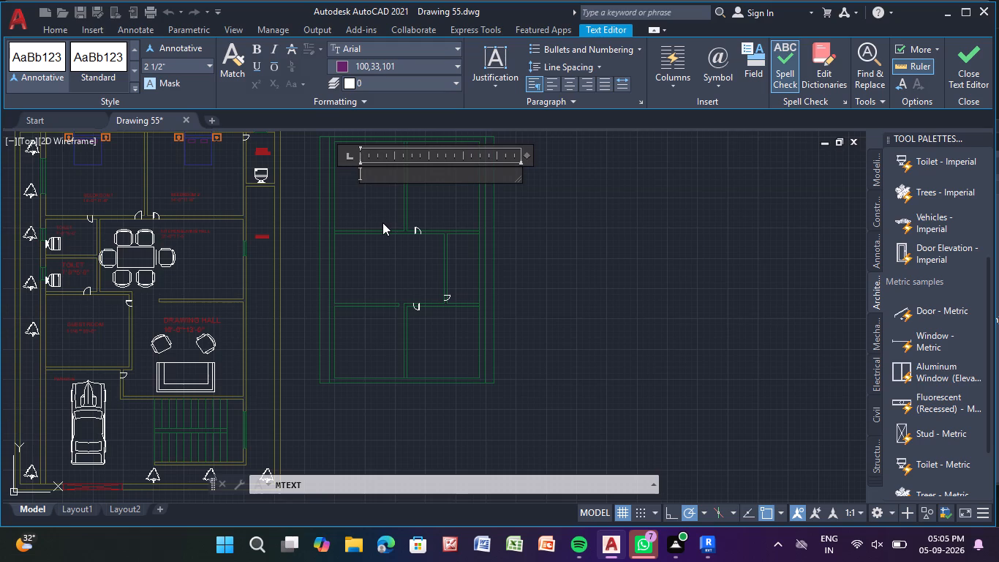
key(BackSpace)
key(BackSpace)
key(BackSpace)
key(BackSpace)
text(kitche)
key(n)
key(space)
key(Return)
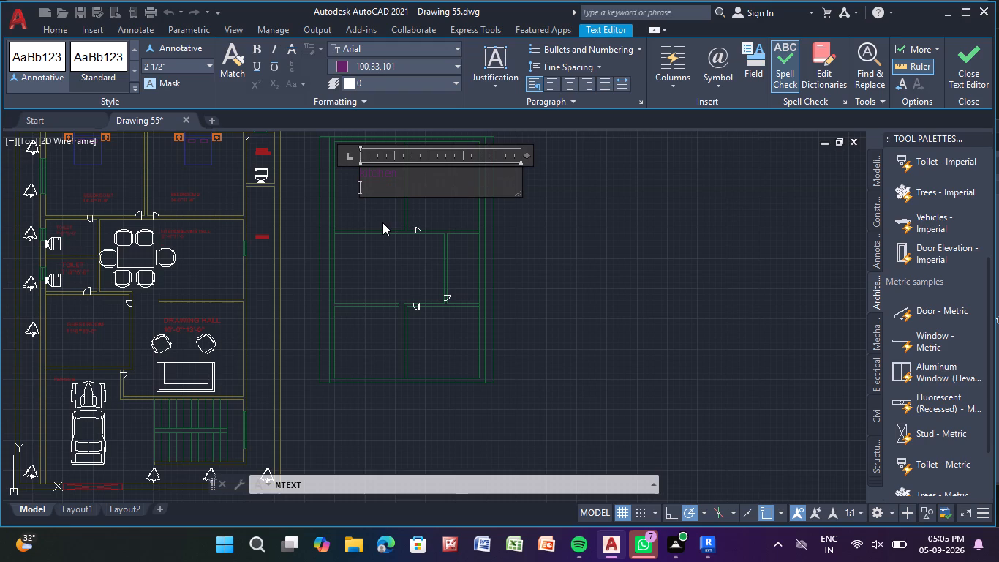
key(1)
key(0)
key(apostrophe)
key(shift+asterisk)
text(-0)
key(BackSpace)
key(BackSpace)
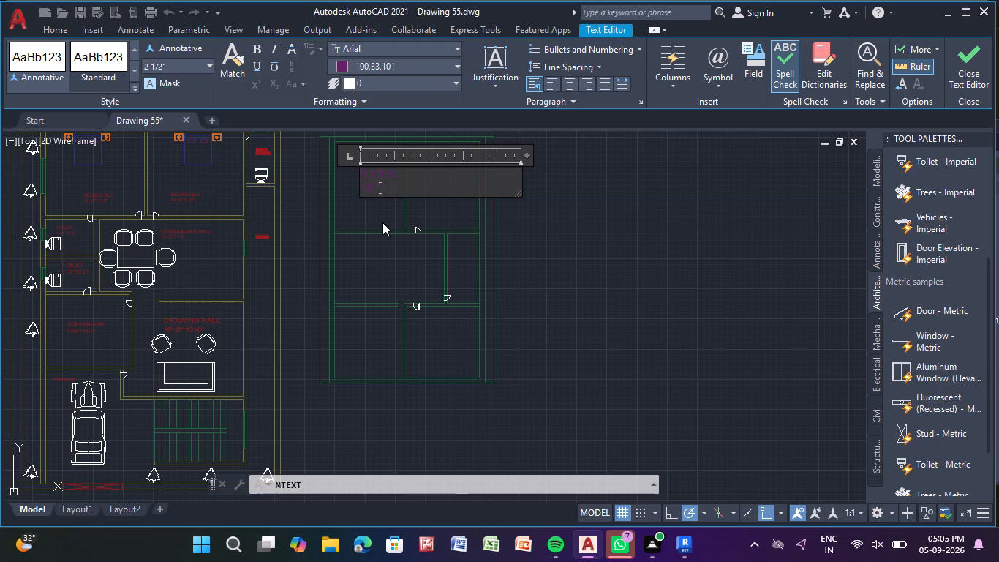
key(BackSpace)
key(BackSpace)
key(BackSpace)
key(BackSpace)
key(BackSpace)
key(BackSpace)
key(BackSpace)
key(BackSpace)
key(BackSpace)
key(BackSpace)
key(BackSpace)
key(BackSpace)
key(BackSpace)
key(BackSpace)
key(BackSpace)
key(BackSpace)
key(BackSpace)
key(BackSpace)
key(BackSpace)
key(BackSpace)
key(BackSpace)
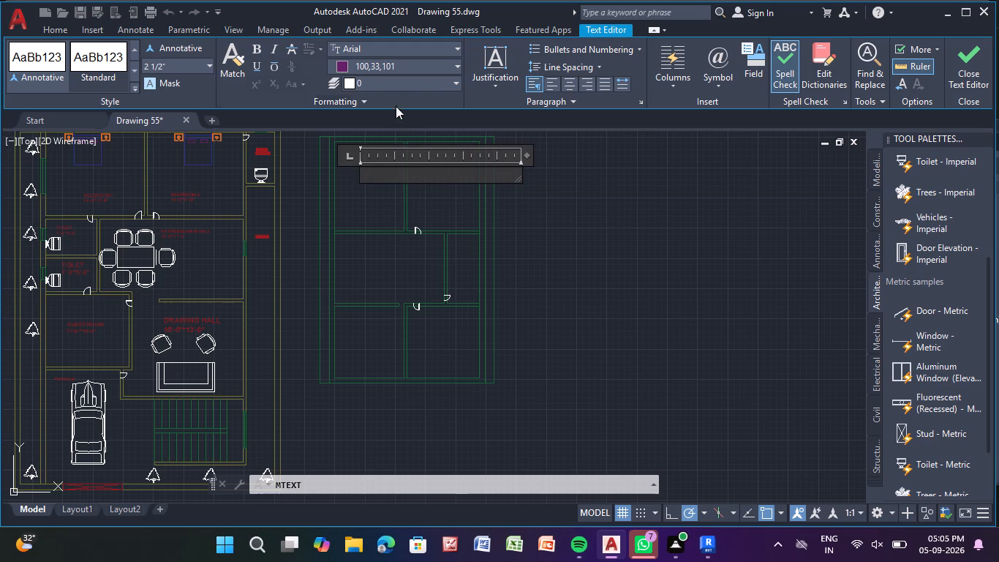
Label the green plan's upper-left room KITCHEN with 10'-0"*12'-3" on a second line, in text colour 205,105,40.
click(396, 65)
click(368, 124)
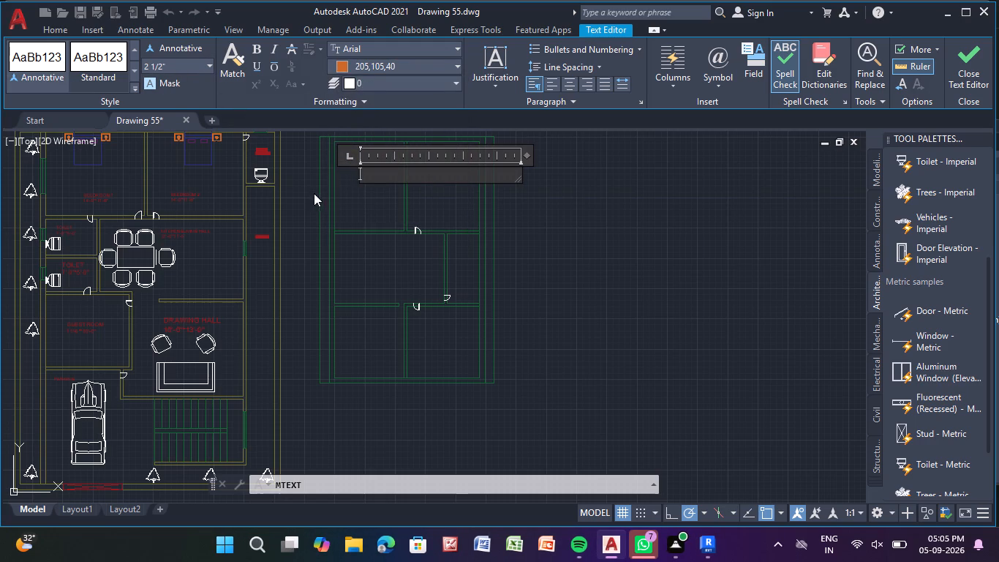
key(k)
key(i)
key(BackSpace)
key(BackSpace)
key(BackSpace)
text(KI)
text(TCHEN)
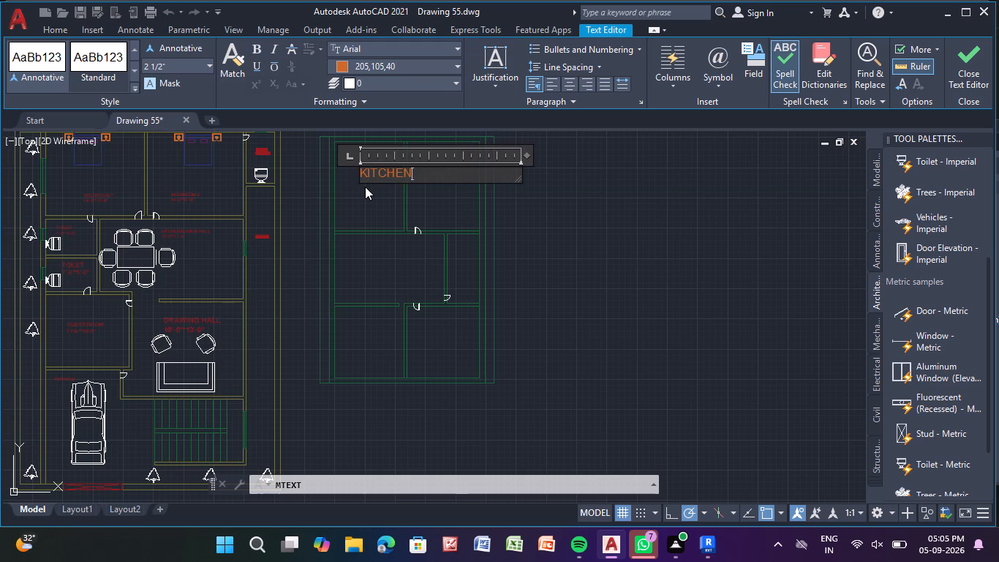
key(Return)
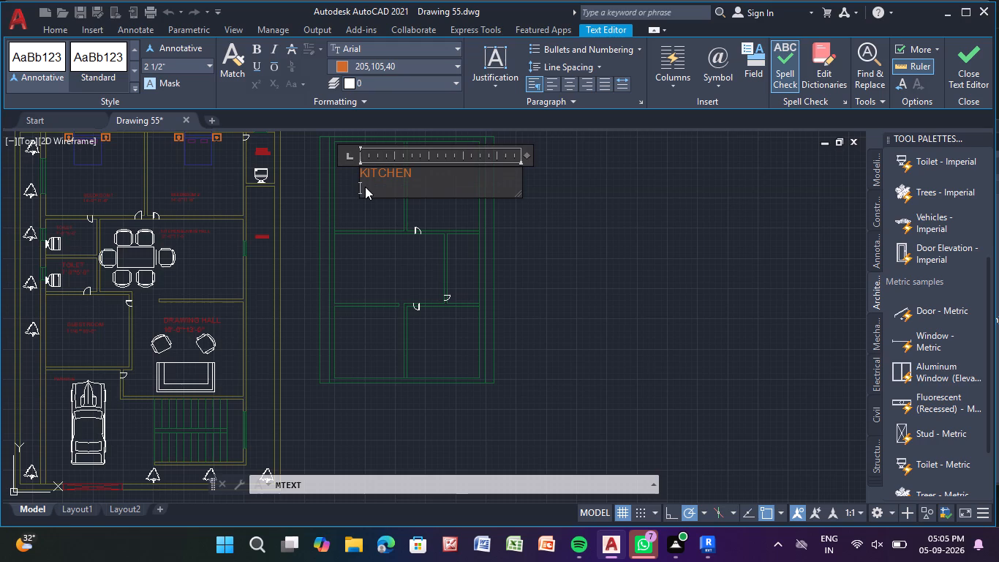
key(1)
text(0;)
key(minus)
key(BackSpace)
key(BackSpace)
text('-0)
key(shift+quotedbl)
key(shift+asterisk)
key(1)
key(2)
key(apostrophe)
key(minus)
key(3)
key(shift+quotedbl)
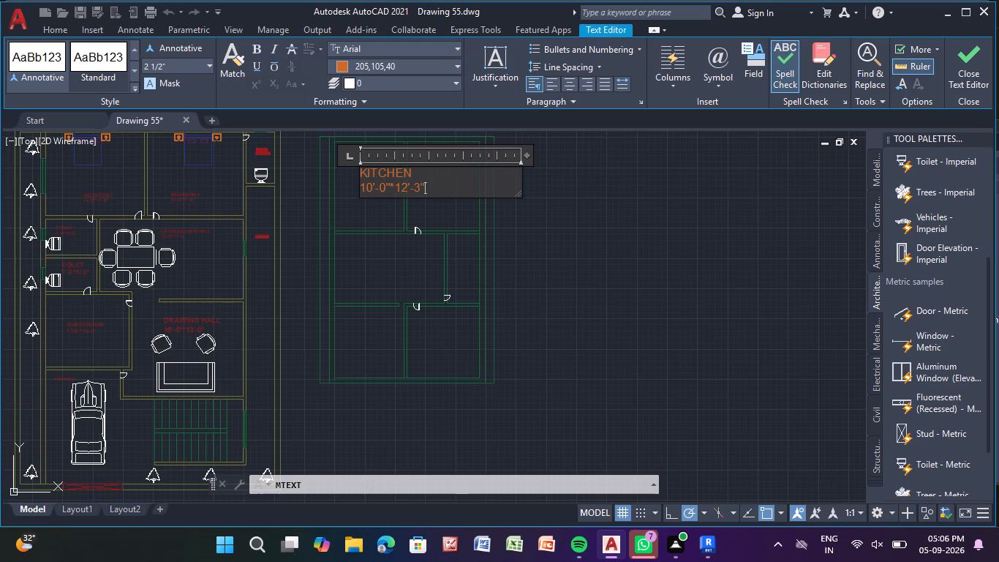
key(Return)
right_click(426, 191)
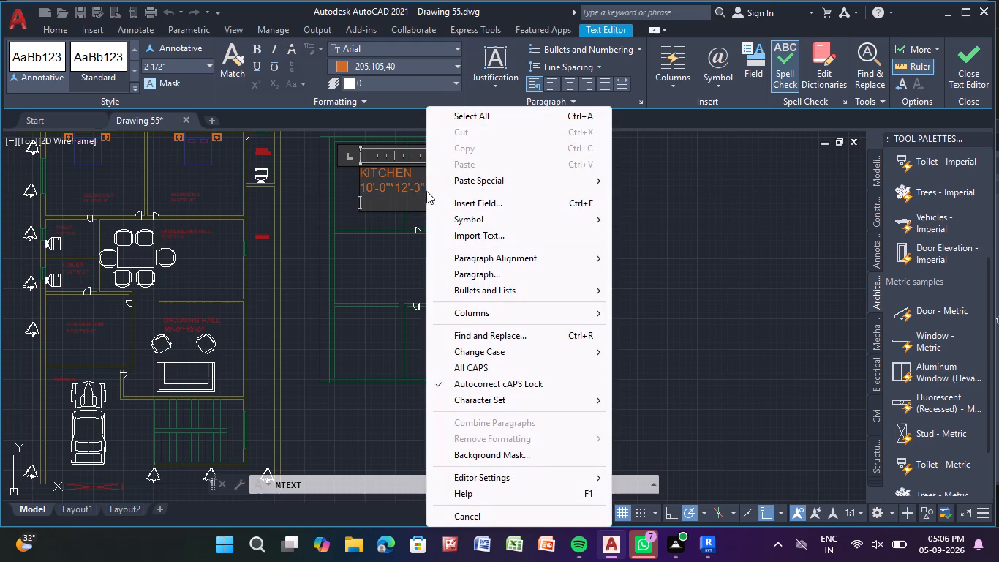
click(374, 269)
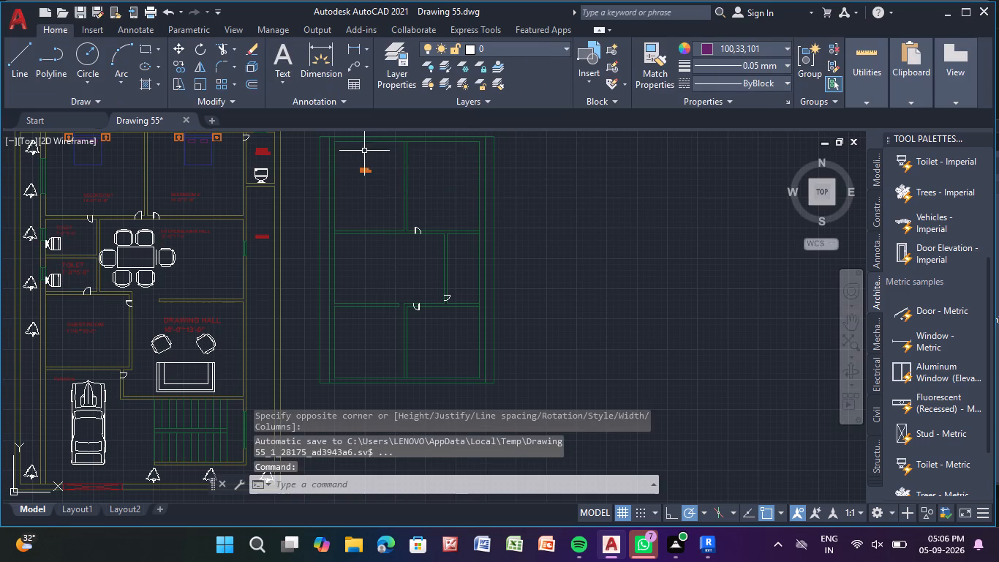
Scale up the KITCHEN label freehand so it reads clearly within the green plan's upper-left room.
click(366, 172)
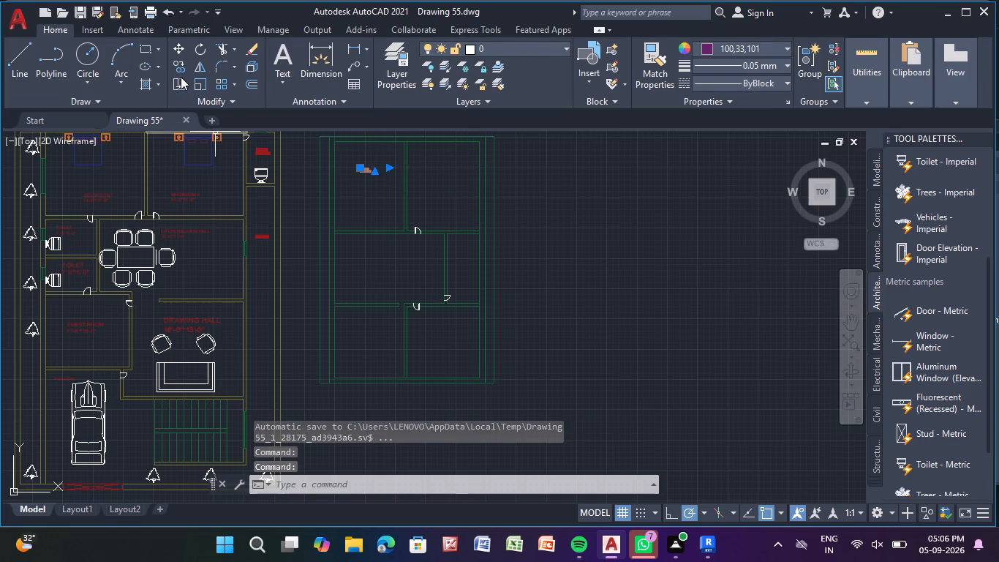
click(202, 83)
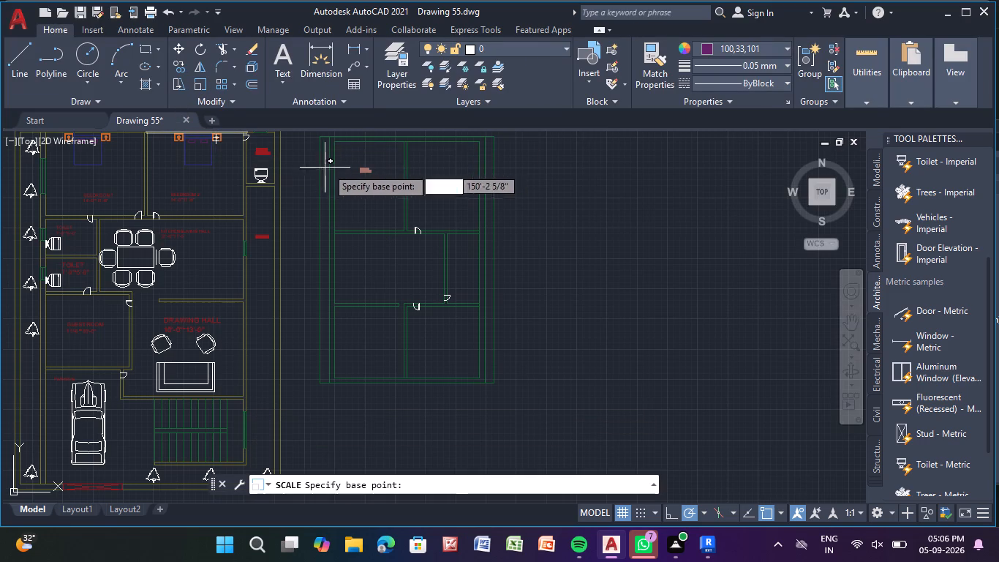
click(367, 174)
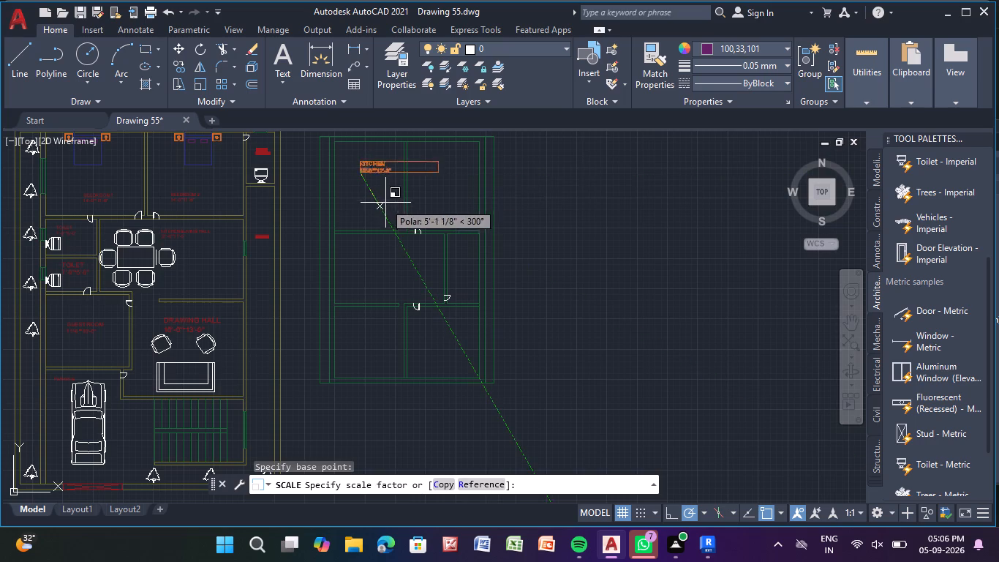
click(388, 206)
Place a multiline text box in the green plan's upper-right room, beside the KITCHEN label.
scroll(428, 179, down, 1)
middle_drag(429, 179, 293, 217)
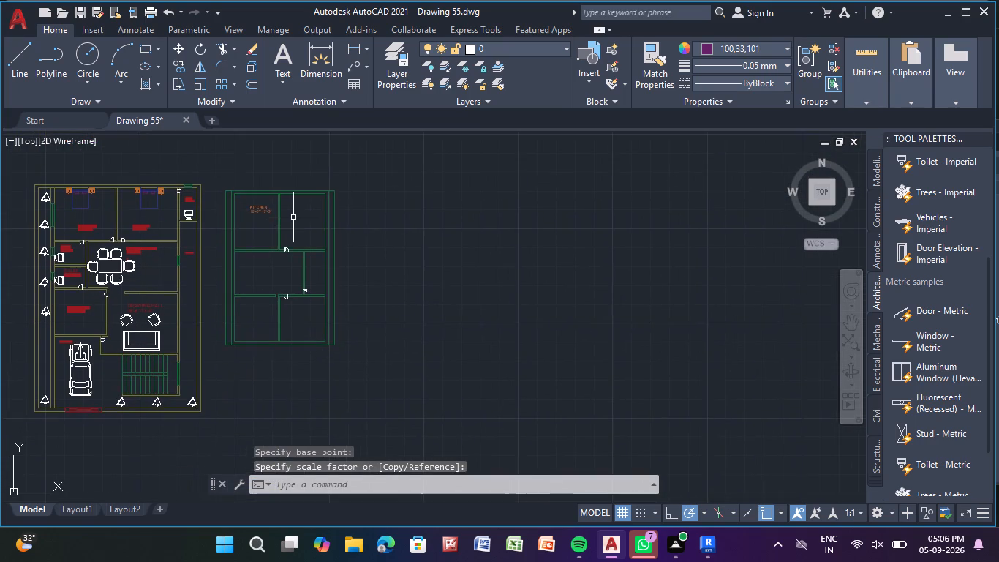
scroll(295, 217, up, 2)
middle_drag(295, 217, 295, 244)
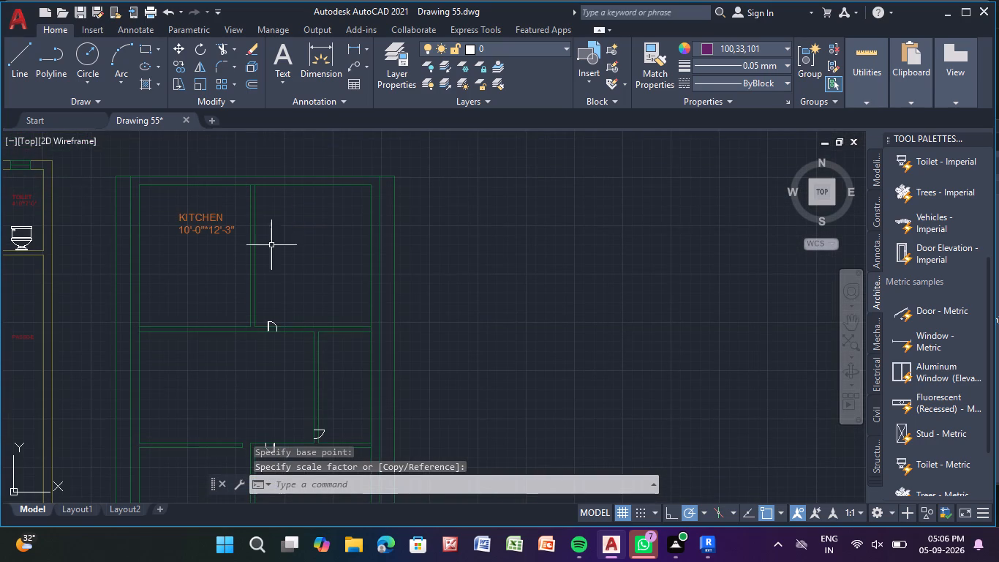
scroll(269, 274, up, 1)
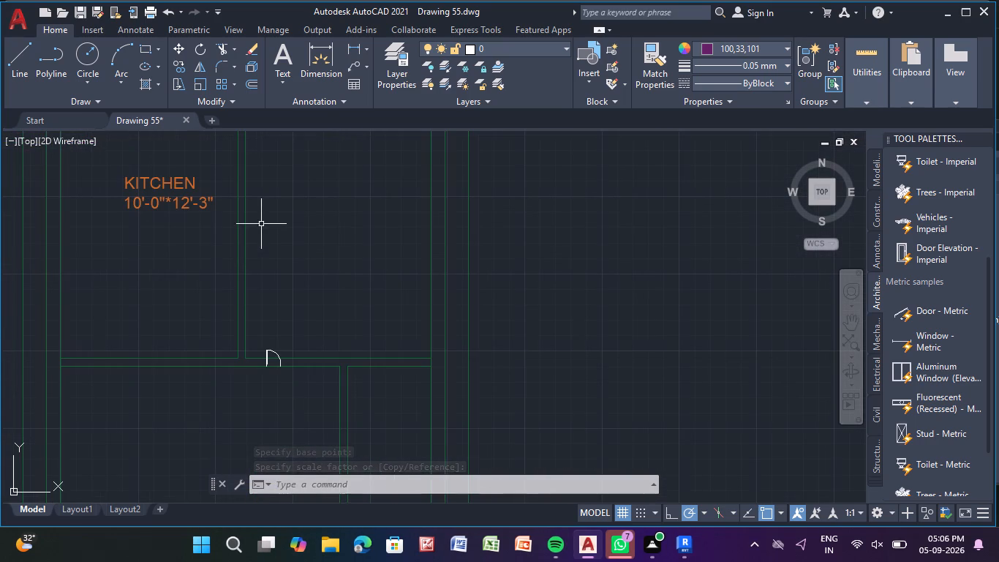
middle_drag(290, 201, 271, 194)
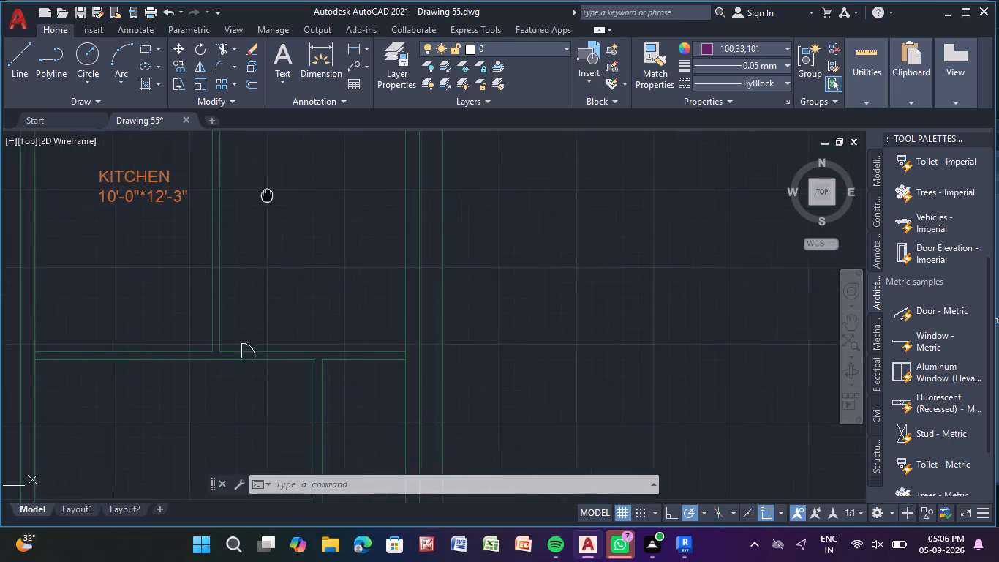
middle_drag(271, 194, 314, 191)
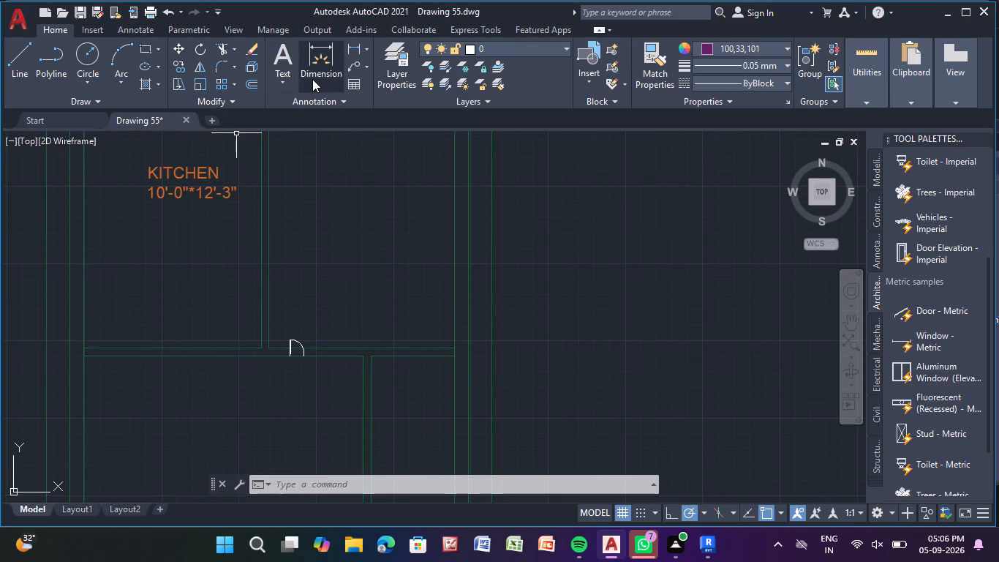
drag(290, 52, 288, 60)
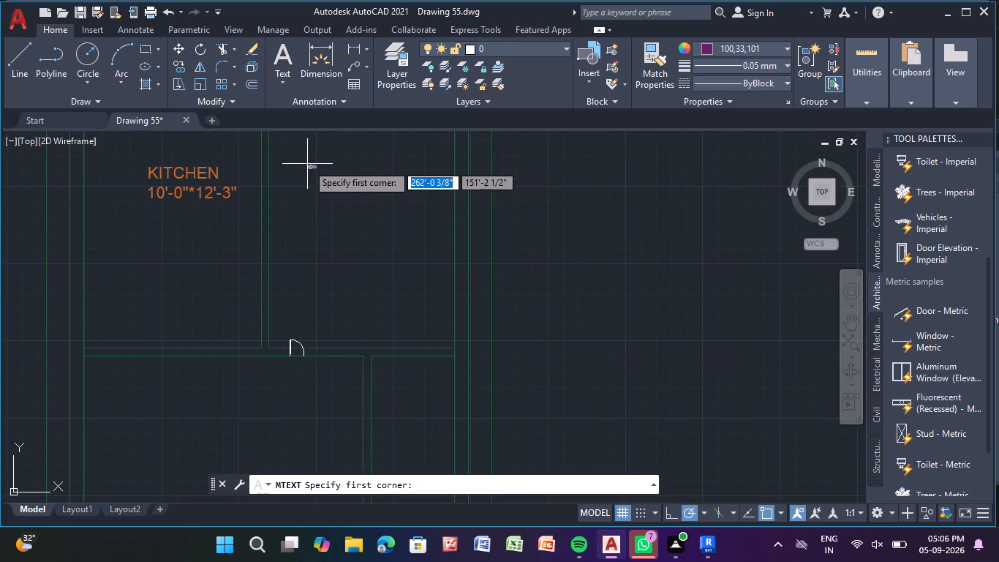
drag(307, 163, 361, 178)
click(431, 199)
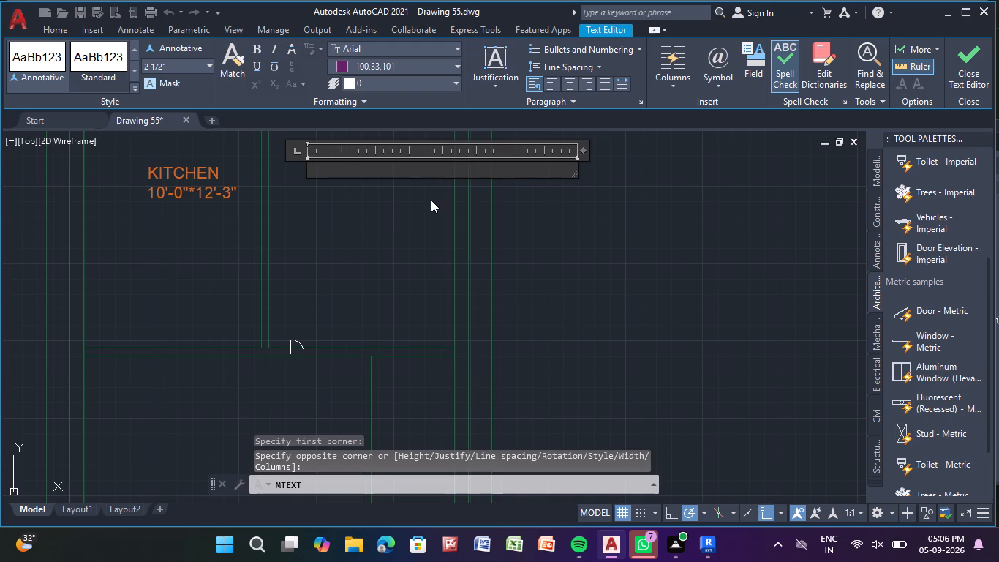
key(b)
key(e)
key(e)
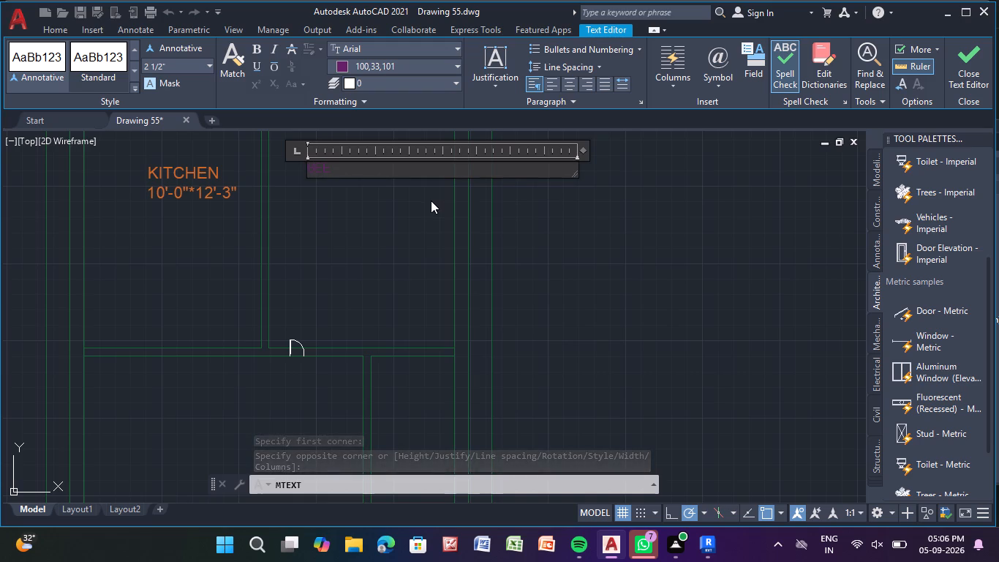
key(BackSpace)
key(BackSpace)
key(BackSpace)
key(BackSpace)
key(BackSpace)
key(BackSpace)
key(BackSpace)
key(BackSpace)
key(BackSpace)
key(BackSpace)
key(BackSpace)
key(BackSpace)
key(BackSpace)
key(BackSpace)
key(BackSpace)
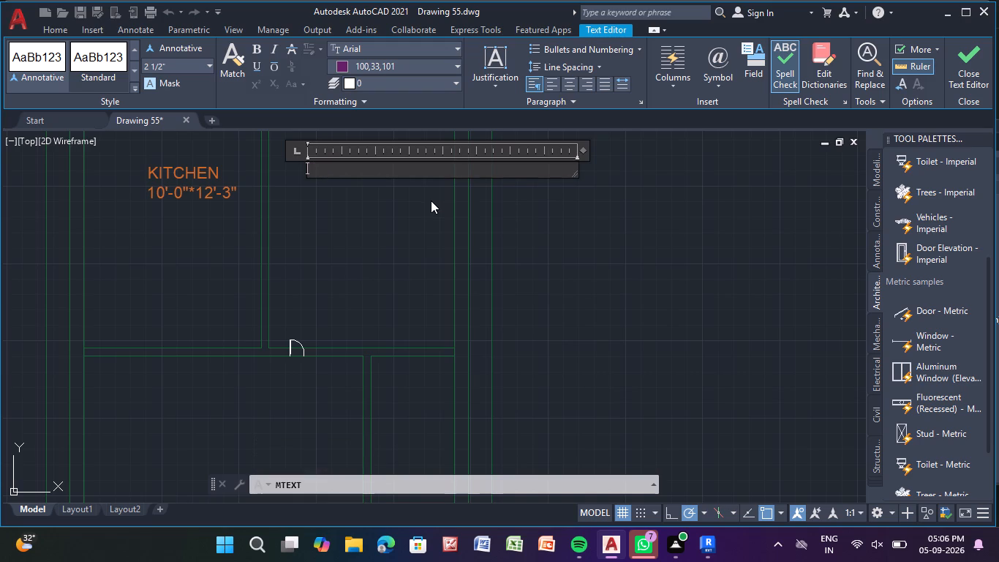
Label the upper-right room BEED ROON with 10'-0"*12'-3" on a second line, in text colour 205,105,40.
click(415, 64)
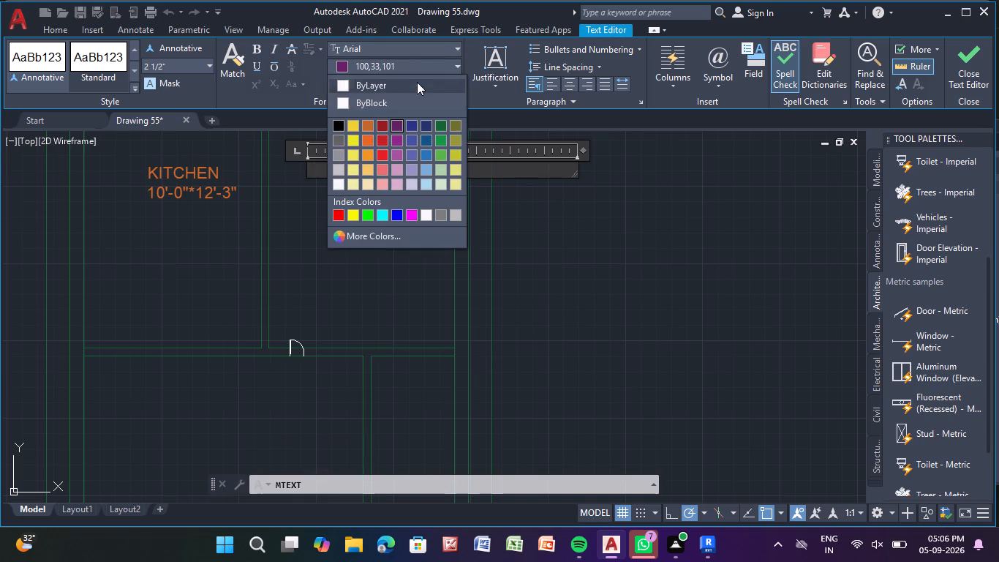
click(364, 126)
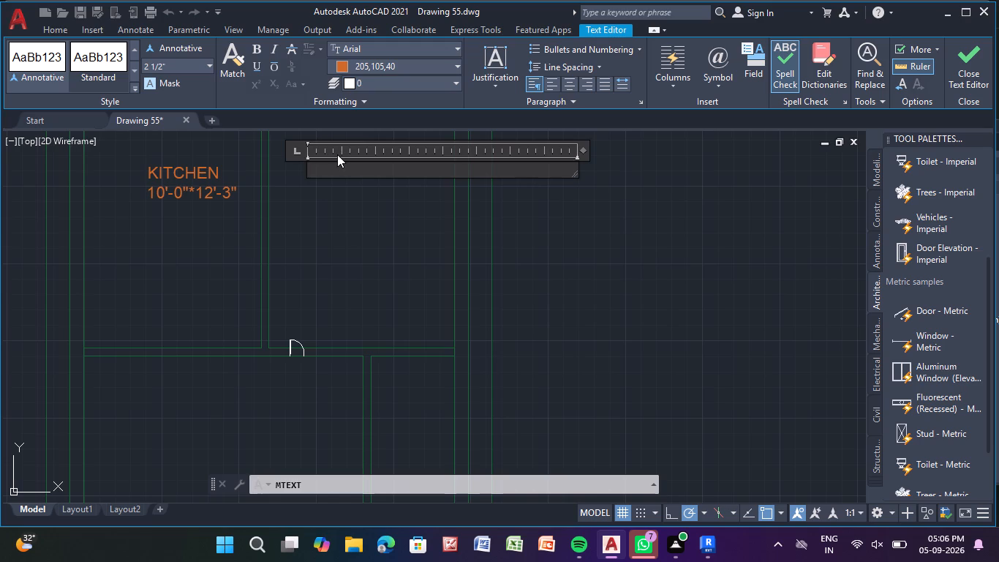
text(BEED)
key(space)
text(R)
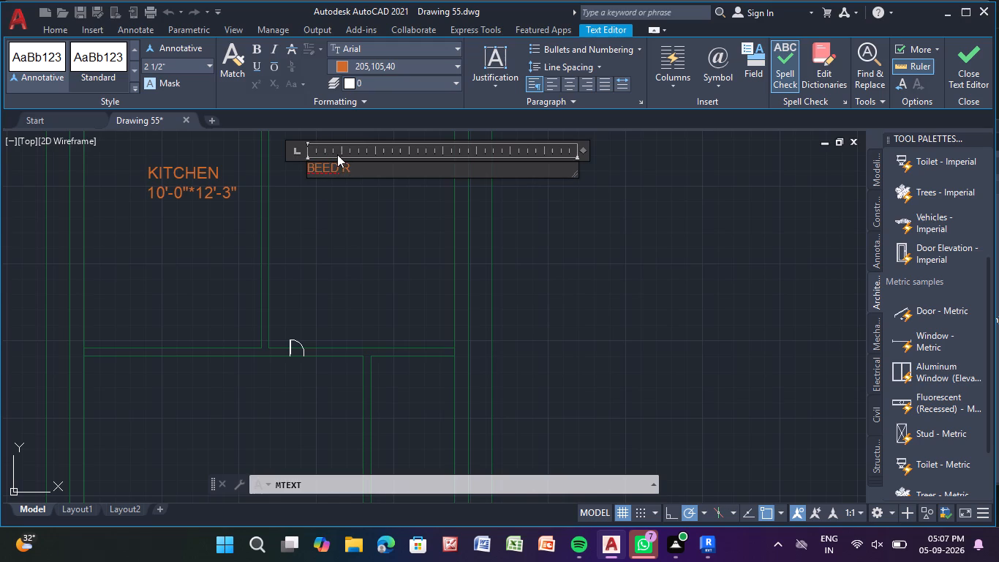
text(OON)
key(Return)
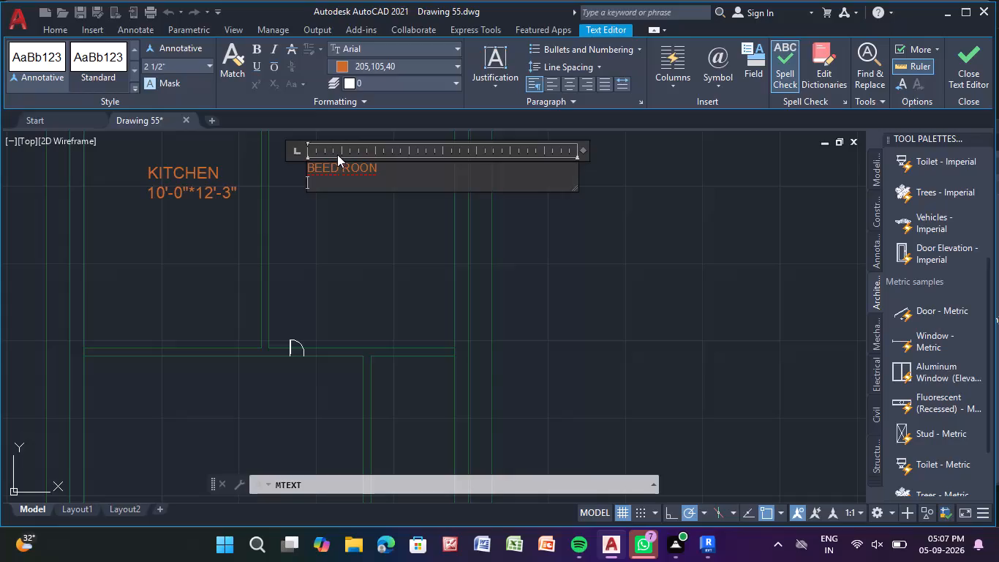
text(10')
text(-0)
key(shift+quotedbl)
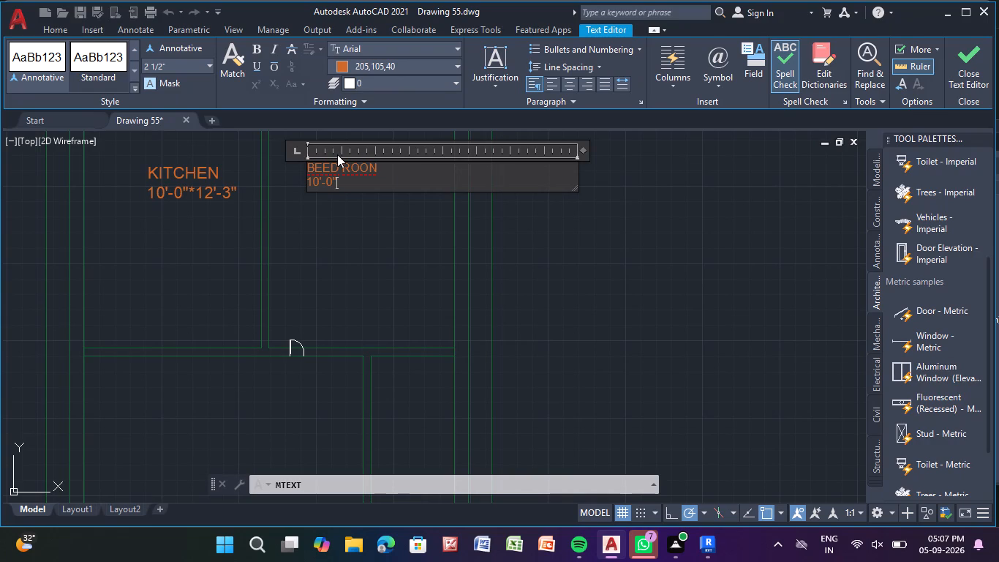
key(shift+asterisk)
text(12)
text('-3)
key(shift+quotedbl)
key(Return)
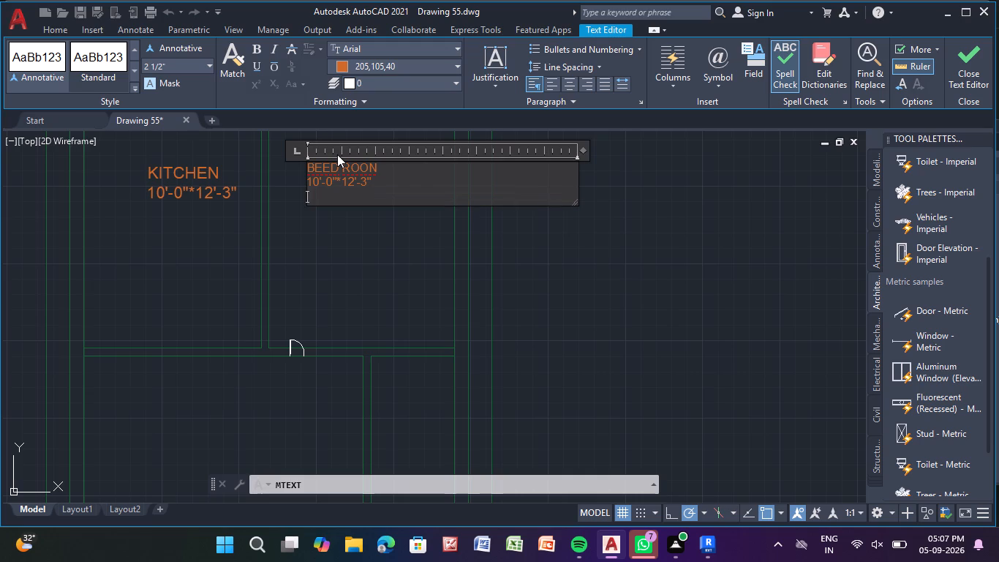
right_click(337, 154)
right_click(307, 229)
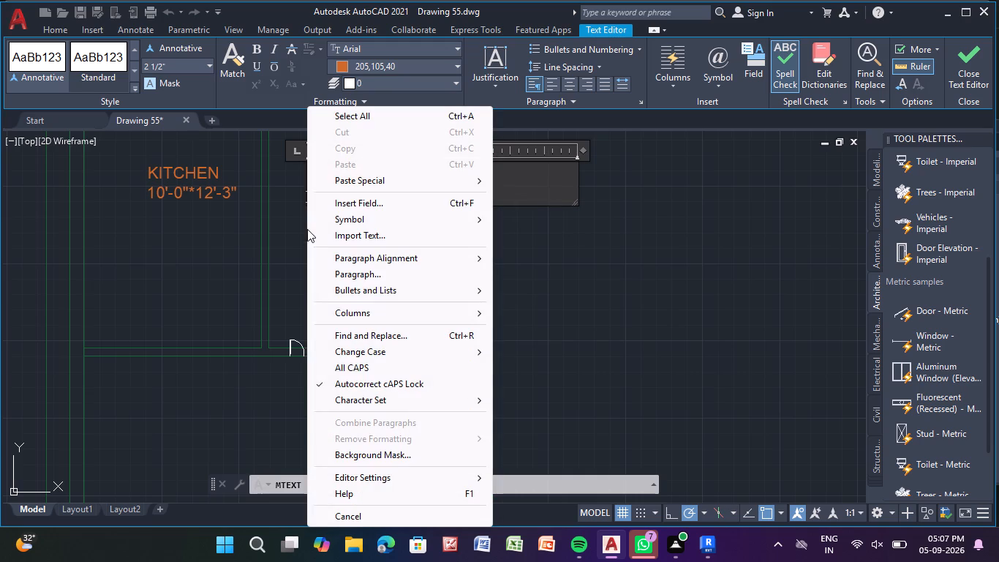
click(287, 240)
Scale up the BEED ROON label freehand within the green plan's upper-right room.
click(319, 170)
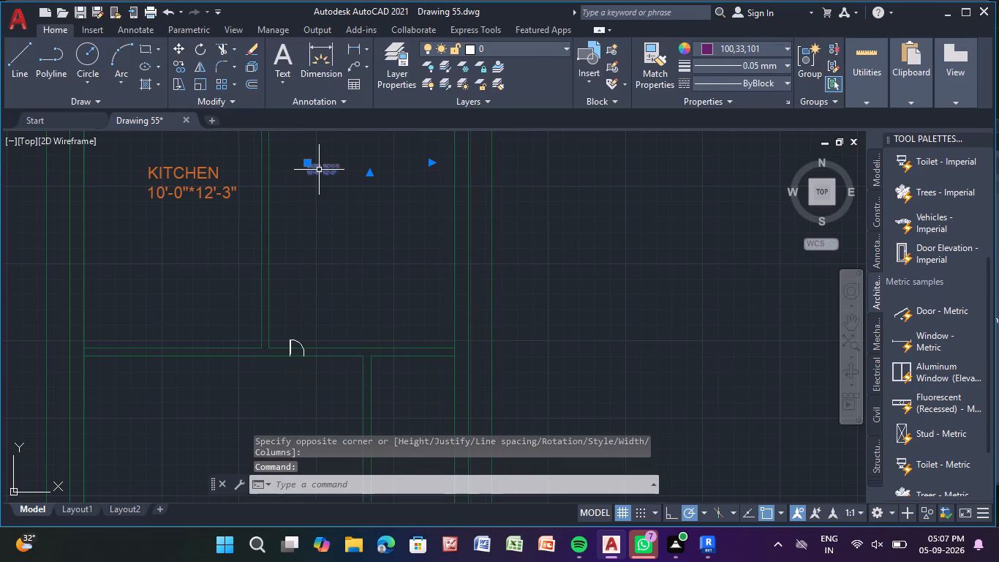
click(189, 84)
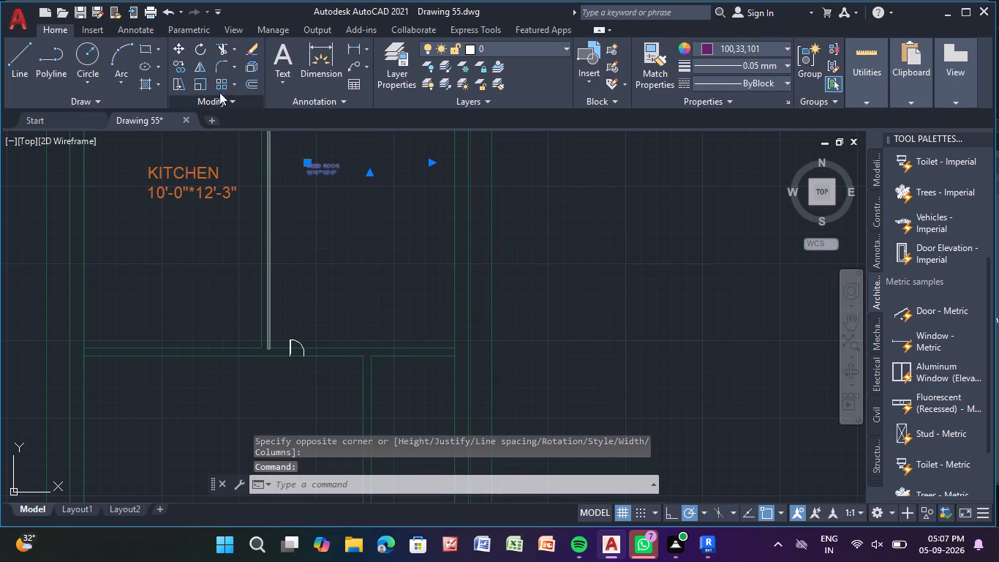
click(200, 82)
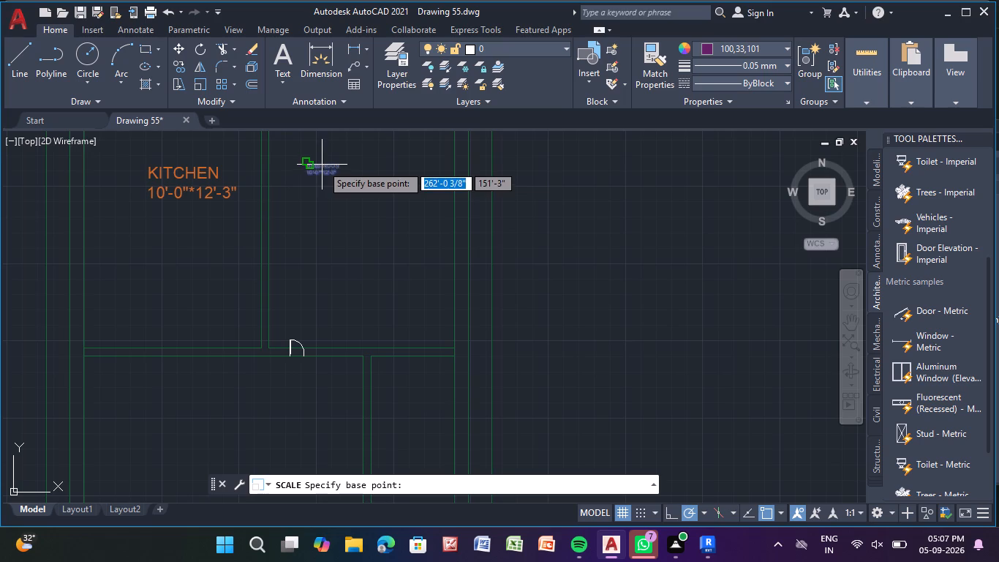
click(322, 165)
click(419, 210)
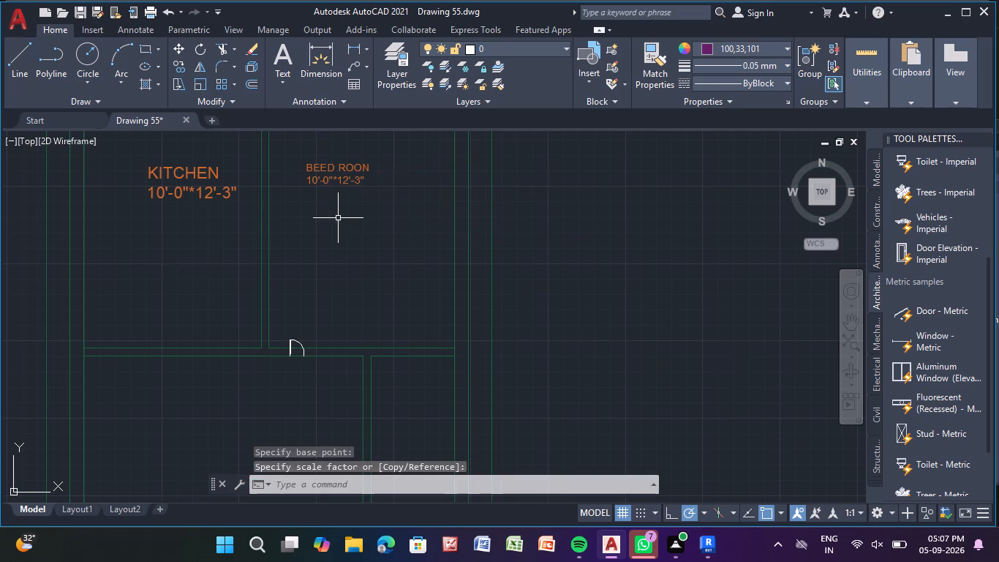
Place a multiline text box in the small room at the right end of the green plan's middle row.
scroll(331, 208, down, 3)
middle_drag(331, 257, 331, 201)
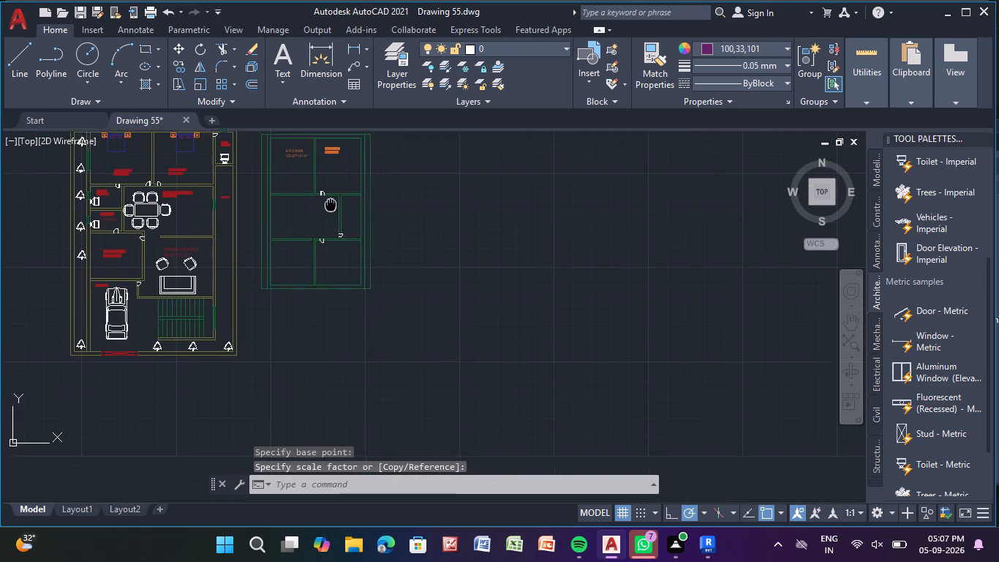
middle_drag(331, 201, 349, 160)
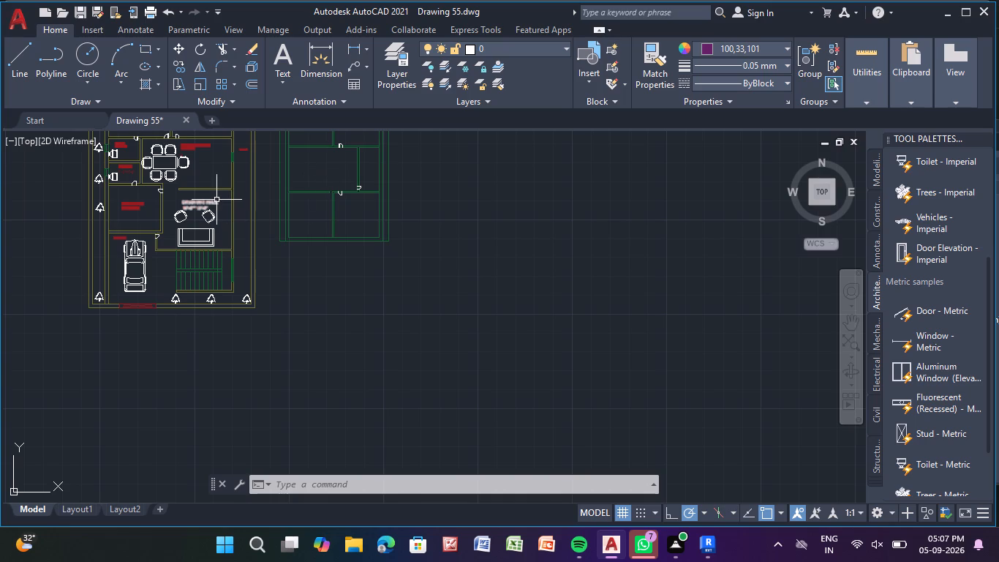
middle_drag(216, 200, 206, 279)
scroll(229, 182, up, 3)
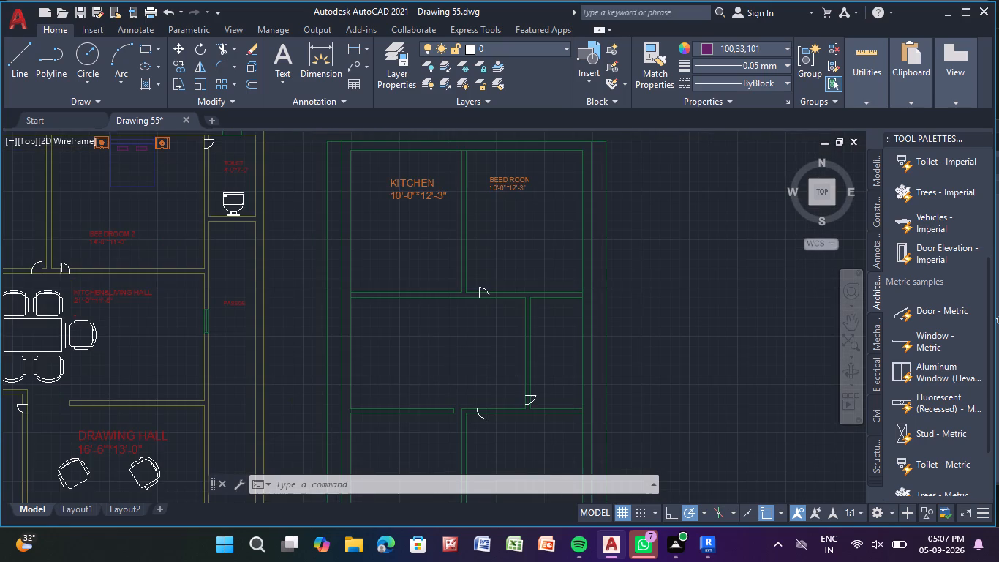
scroll(231, 179, down, 3)
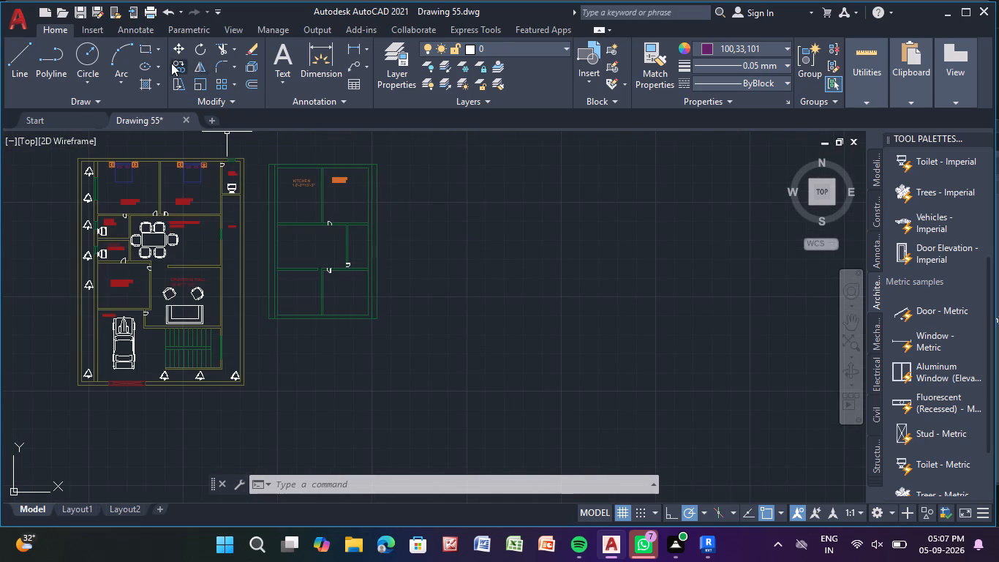
click(289, 53)
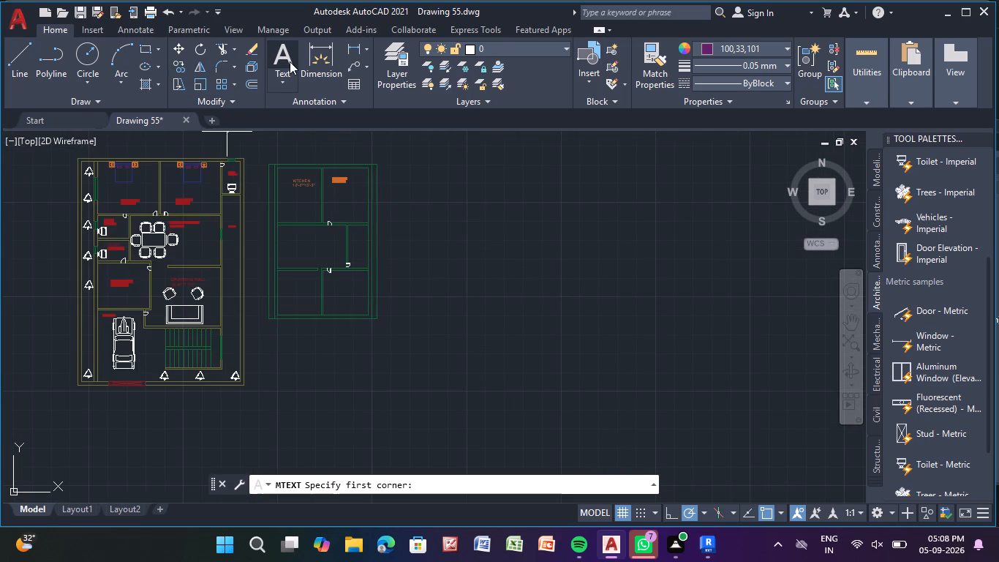
click(290, 61)
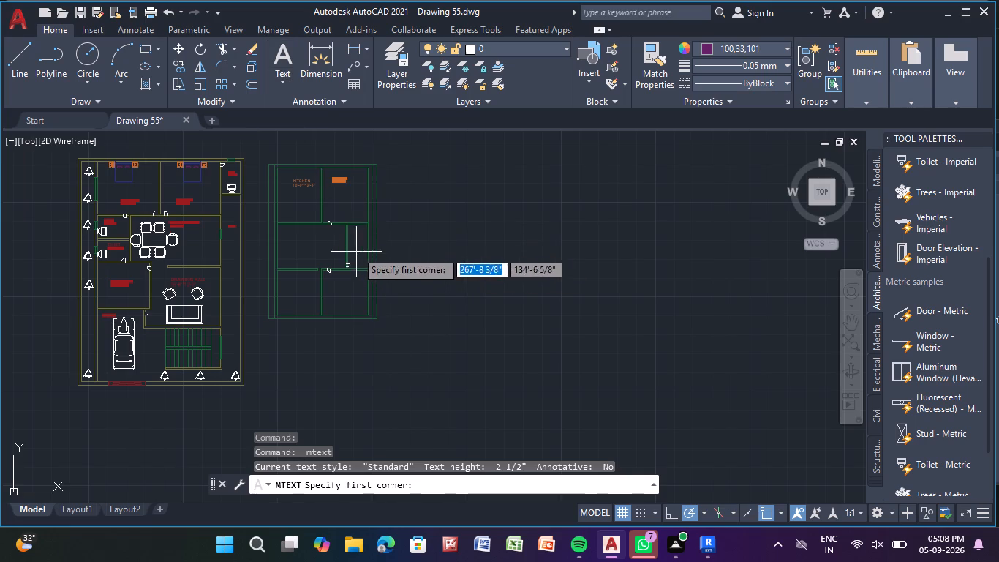
scroll(355, 244, up, 4)
click(341, 230)
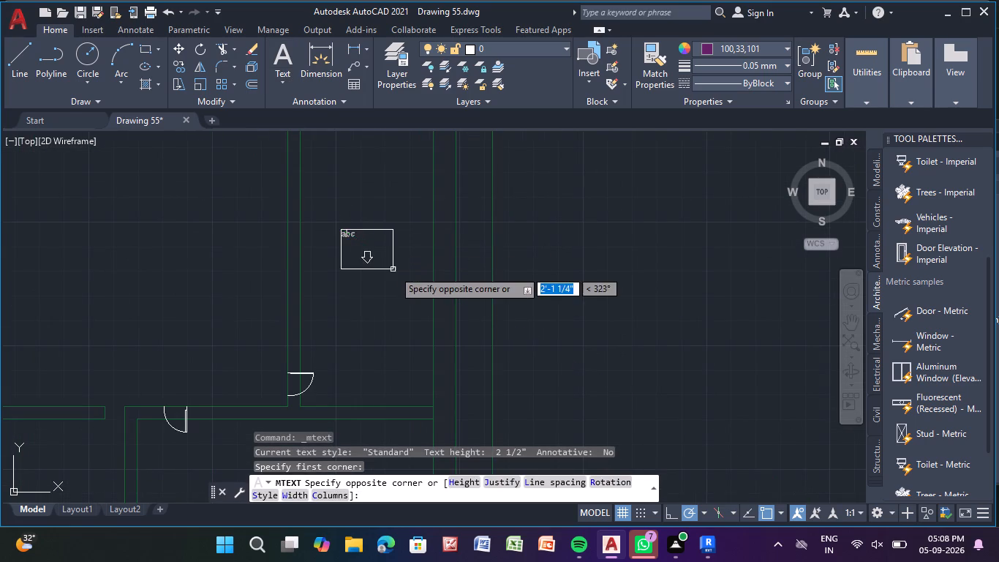
click(397, 274)
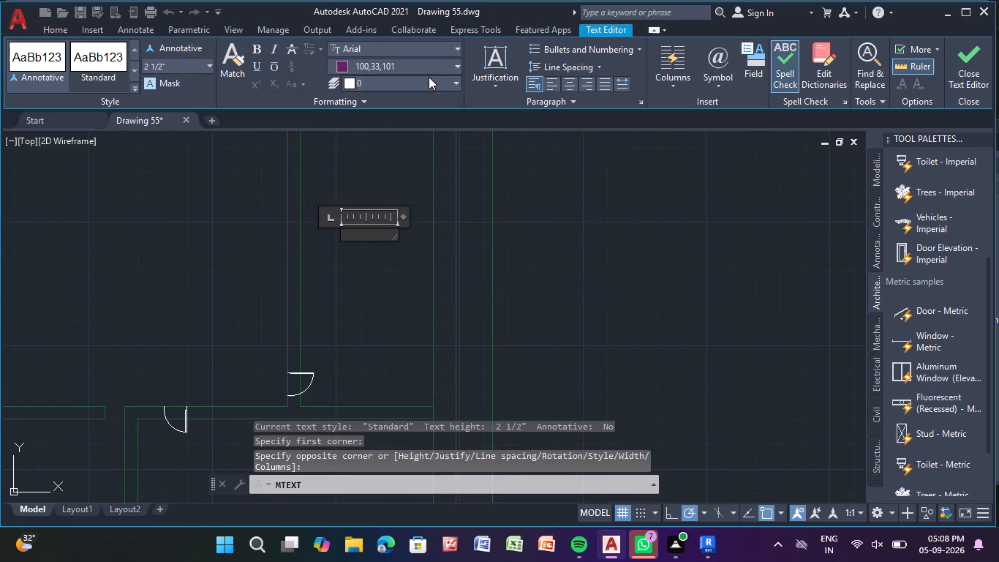
Set the text colour to 205,105,40 and enter TOILET in the small middle-row room's text box.
drag(443, 63, 443, 72)
click(363, 125)
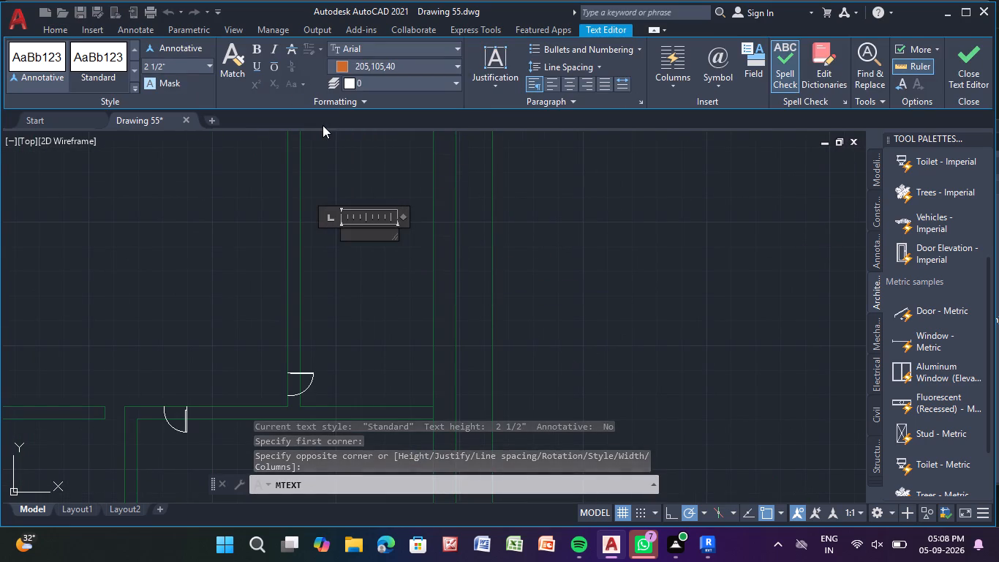
text(TO)
text(ILET)
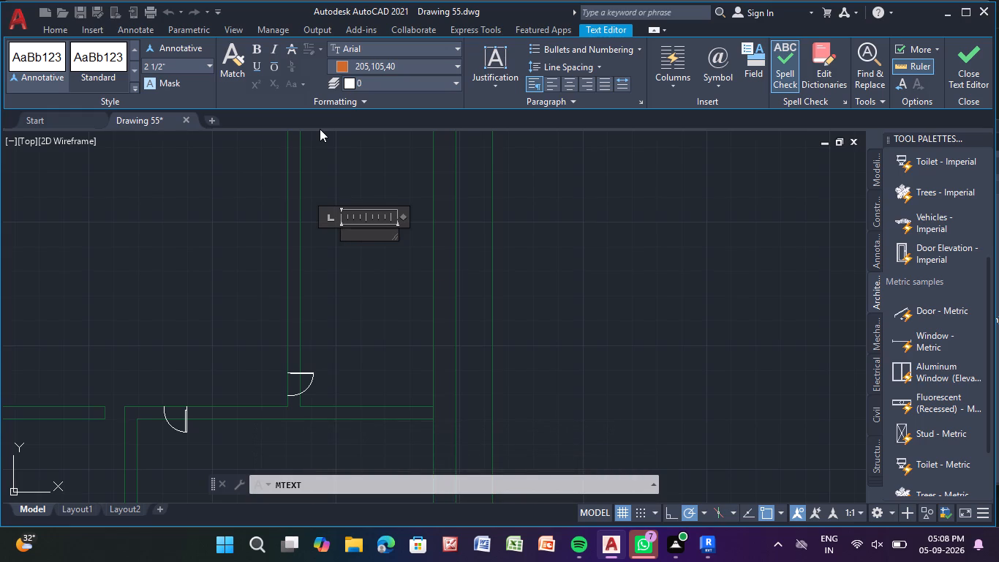
click(362, 226)
key(t)
text(OI)
key(l)
key(e)
key(t)
Add 4'-6"*8'-6" as the second line of the TOILET label and finish the text.
key(Return)
key(4)
text('-)
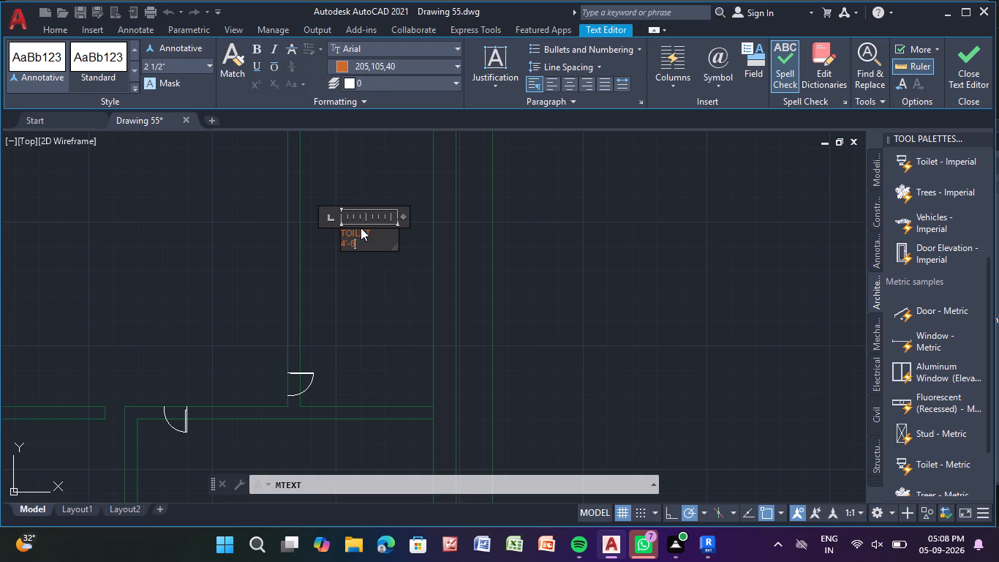
key(6)
key(shift+quotedbl)
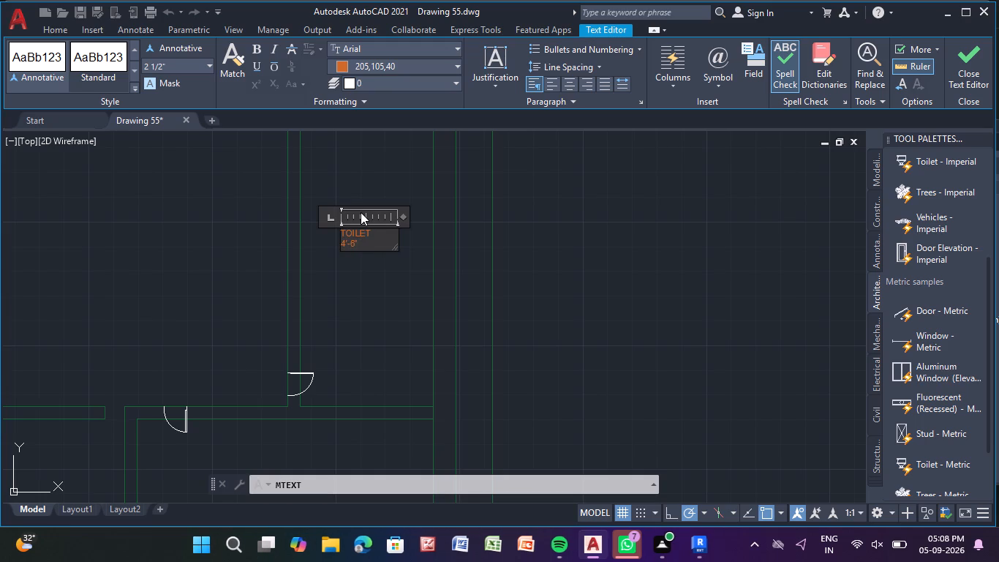
key(8)
key(BackSpace)
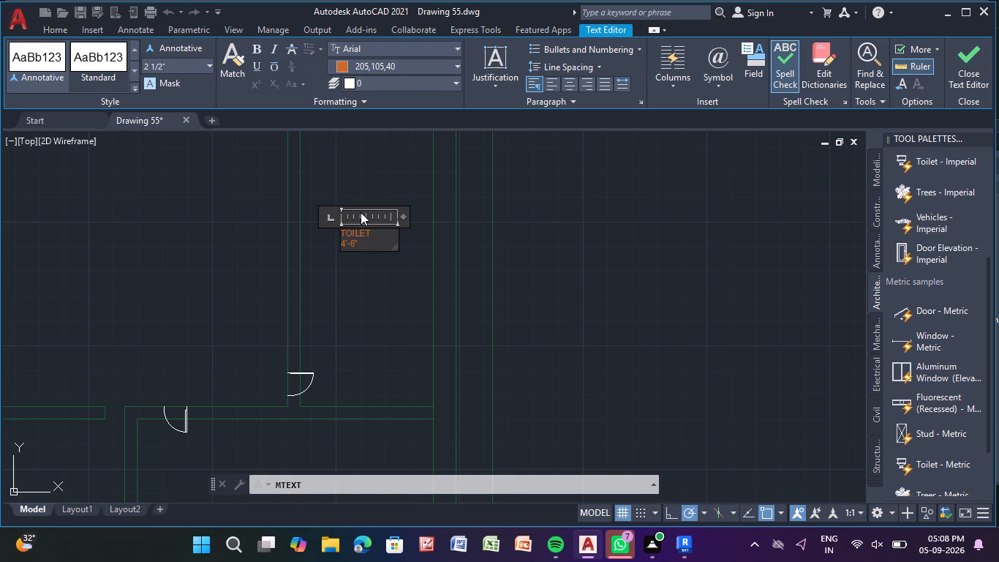
key(shift+ampersand)
key(BackSpace)
key(shift+asterisk)
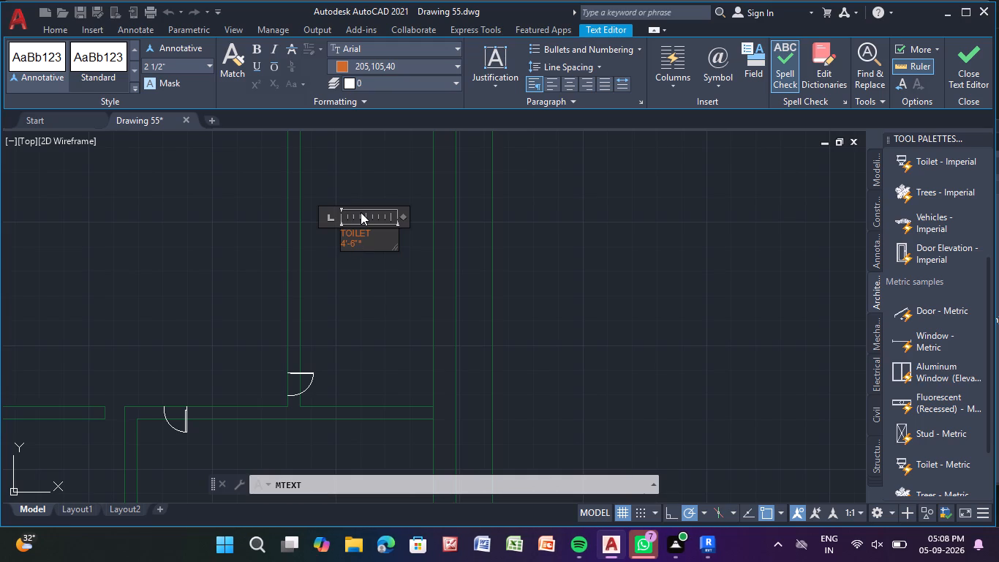
key(8)
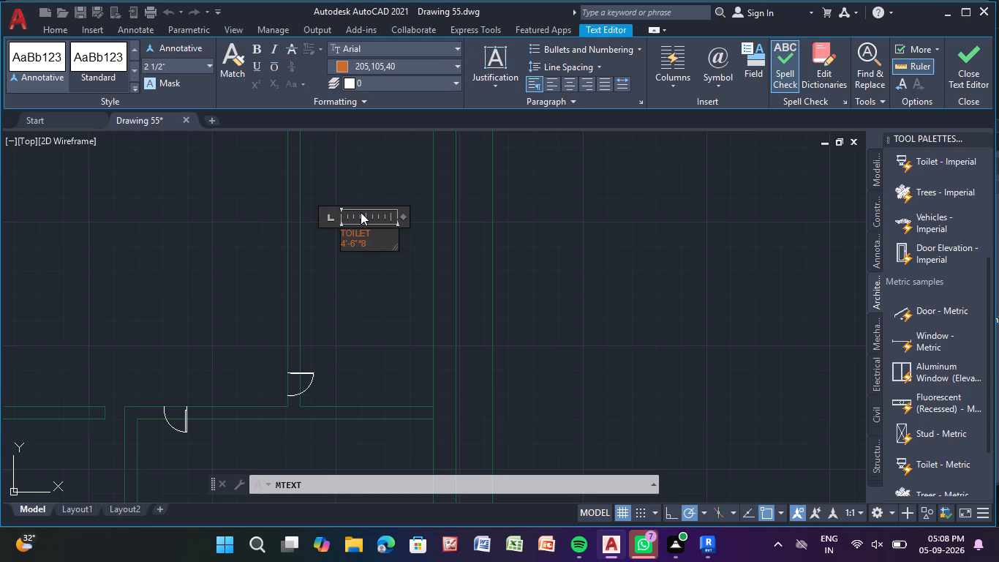
key(apostrophe)
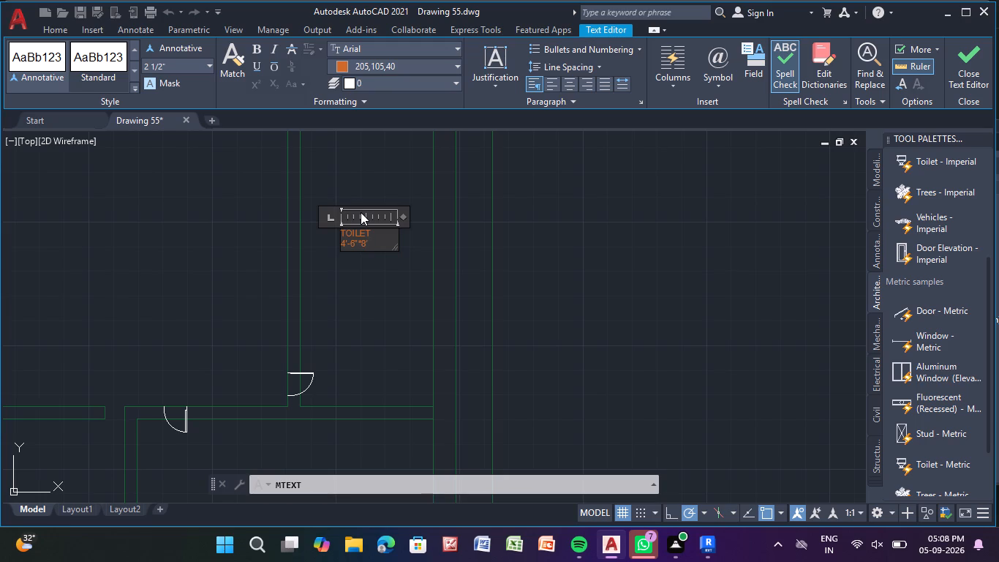
key(minus)
key(6)
key(shift+quotedbl)
key(Return)
right_drag(361, 212, 355, 222)
click(332, 294)
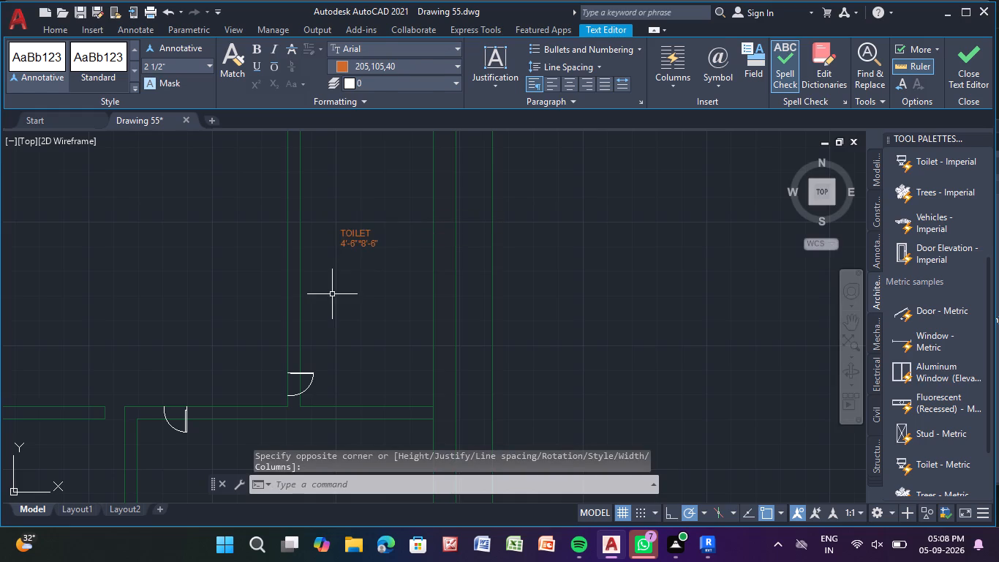
Scale up the TOILET label freehand from its upper-left corner.
scroll(357, 241, down, 4)
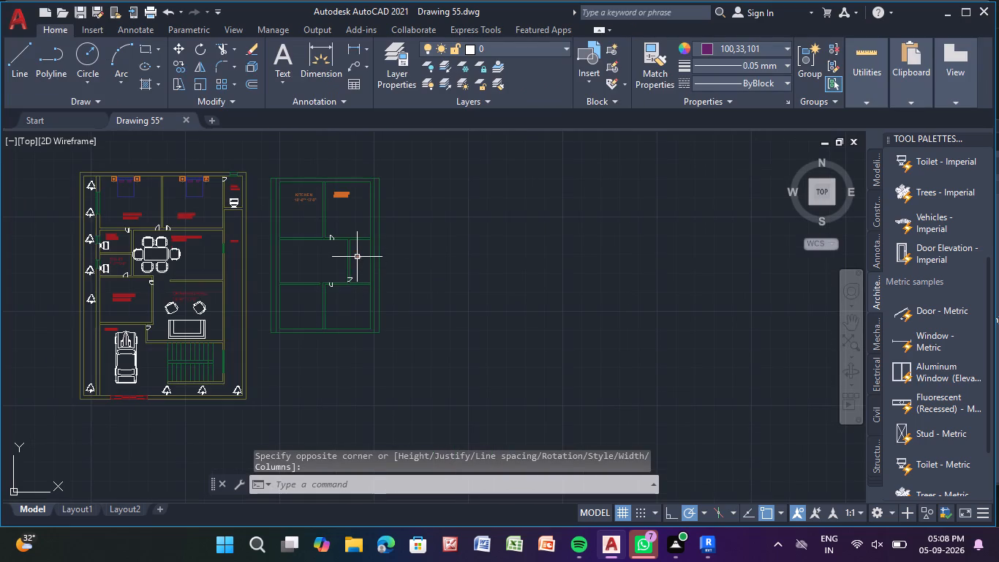
scroll(357, 257, up, 1)
click(357, 256)
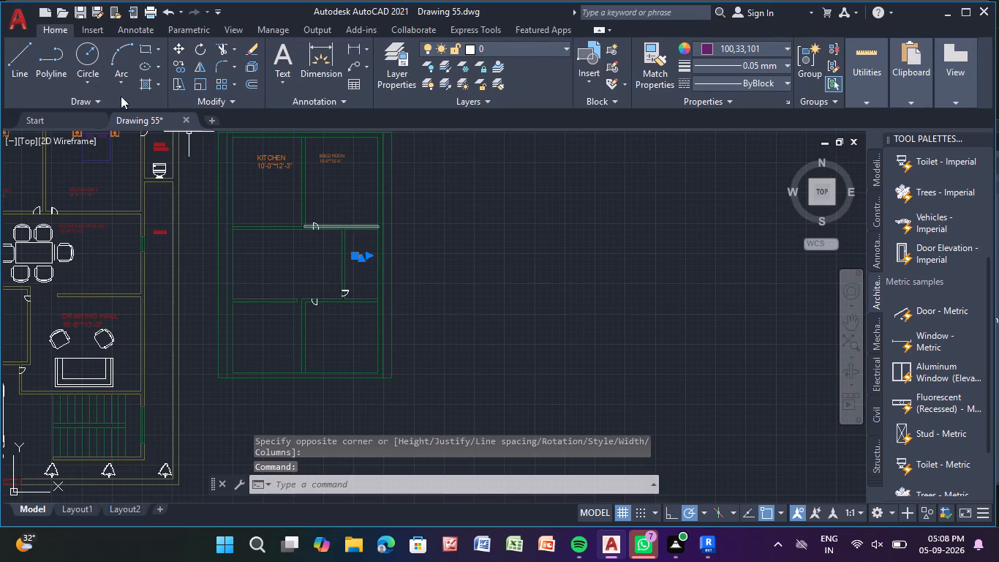
click(203, 86)
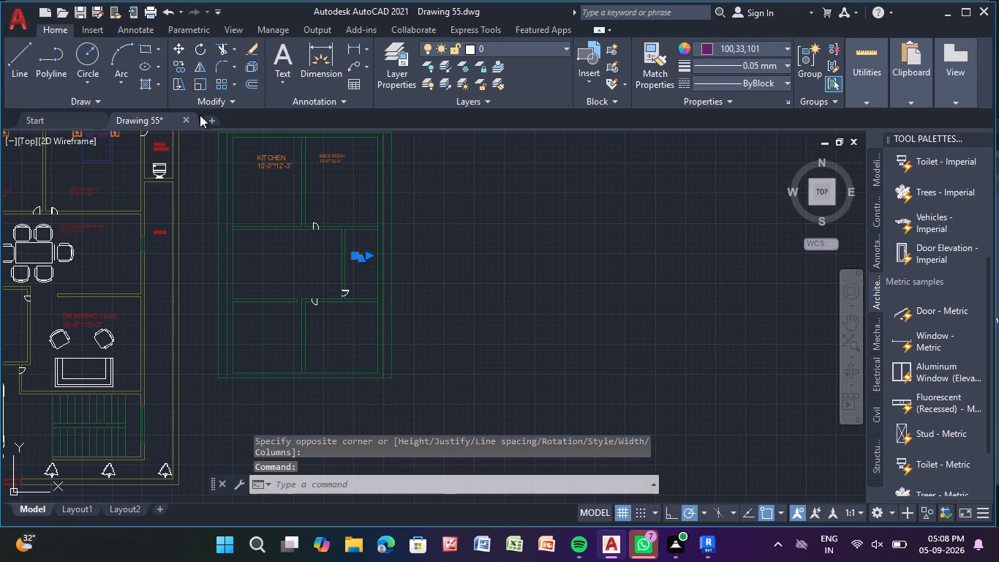
click(356, 255)
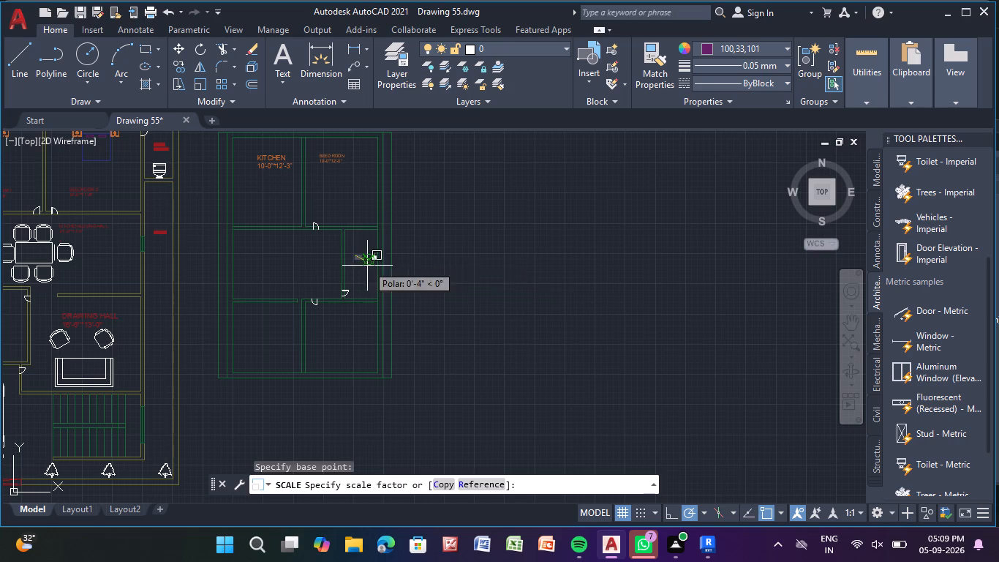
scroll(358, 273, up, 4)
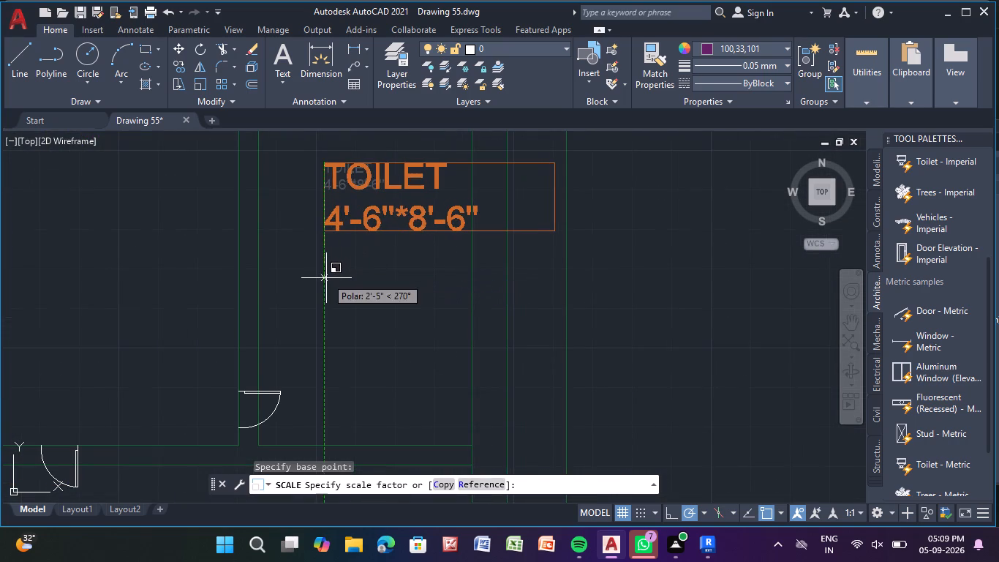
click(325, 278)
Move the enlarged TOILET label slightly left and down so it fits between the small room's walls.
click(367, 225)
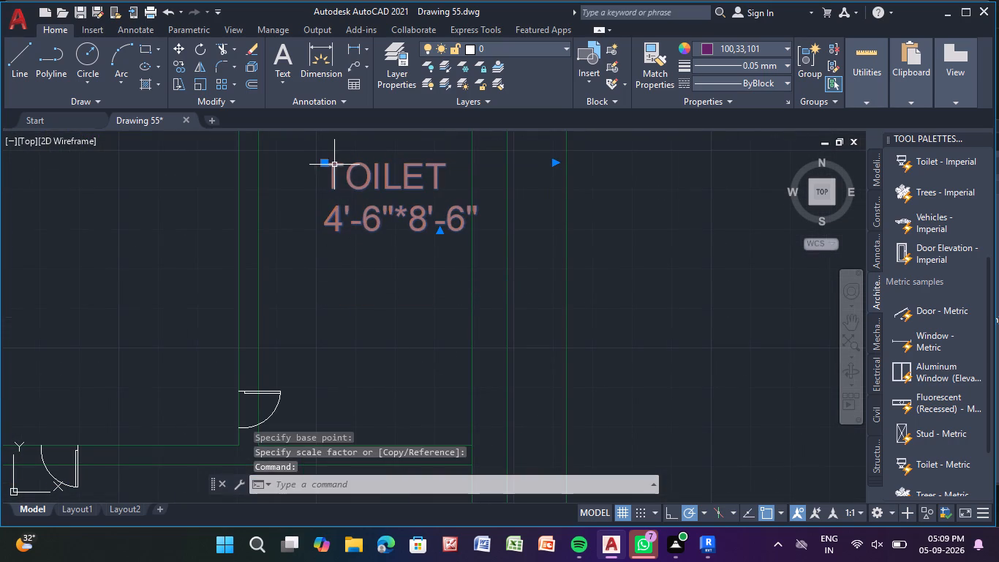
click(324, 162)
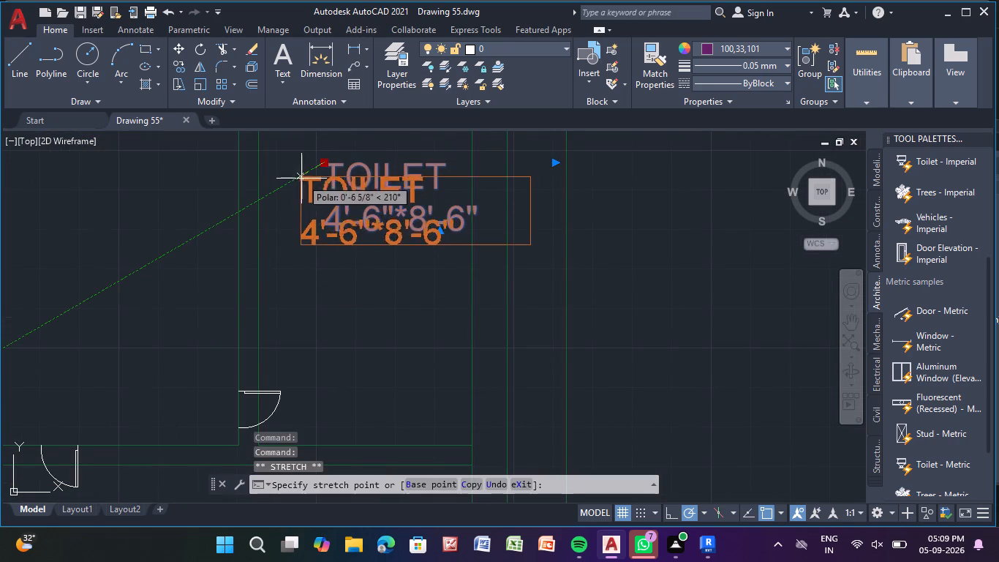
click(287, 184)
Place a multiline text box in the green plan's large middle-row room, beside the TOILET room.
scroll(317, 272, down, 4)
middle_drag(317, 271, 317, 265)
scroll(317, 267, down, 1)
middle_drag(317, 265, 323, 179)
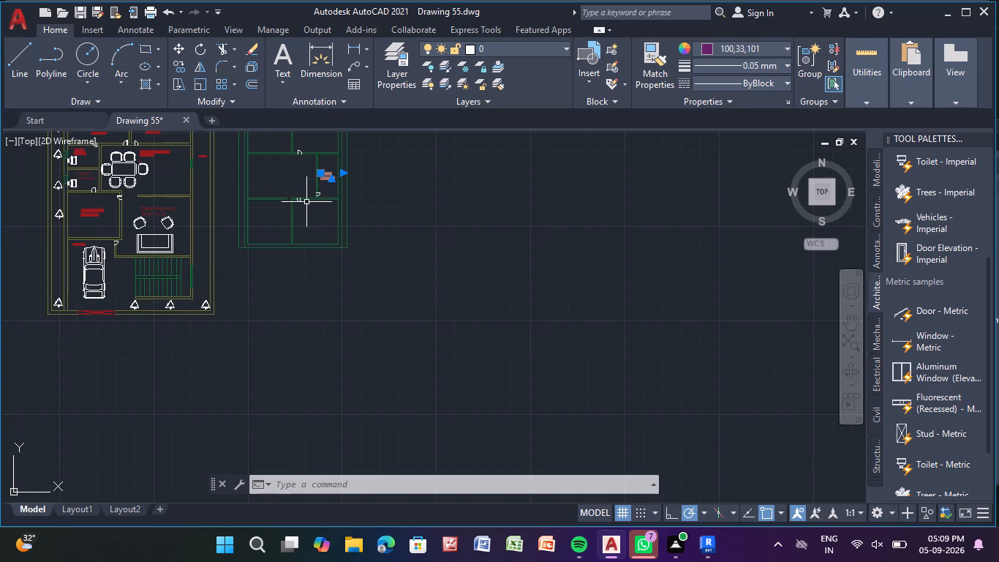
click(284, 52)
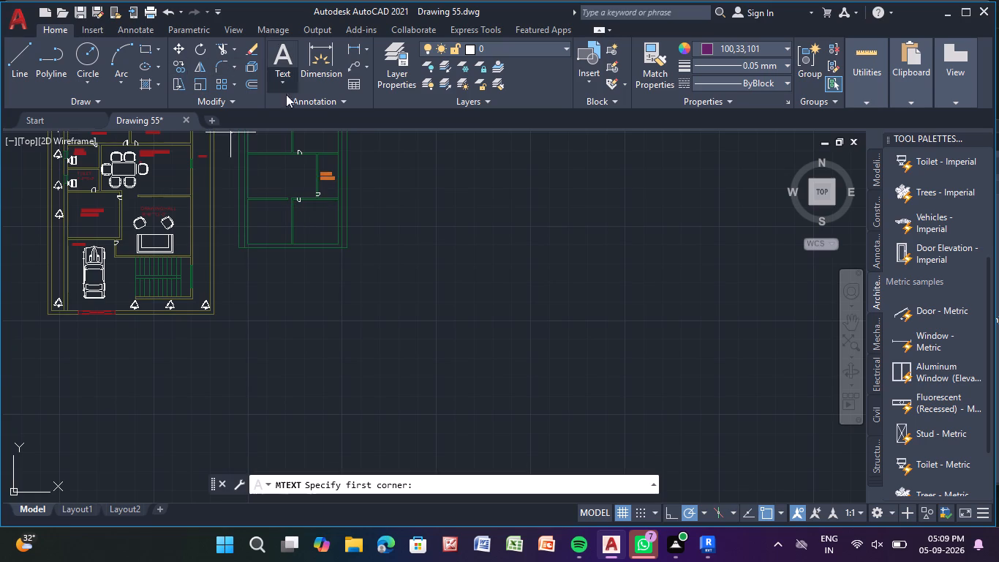
middle_click(278, 179)
scroll(277, 176, up, 3)
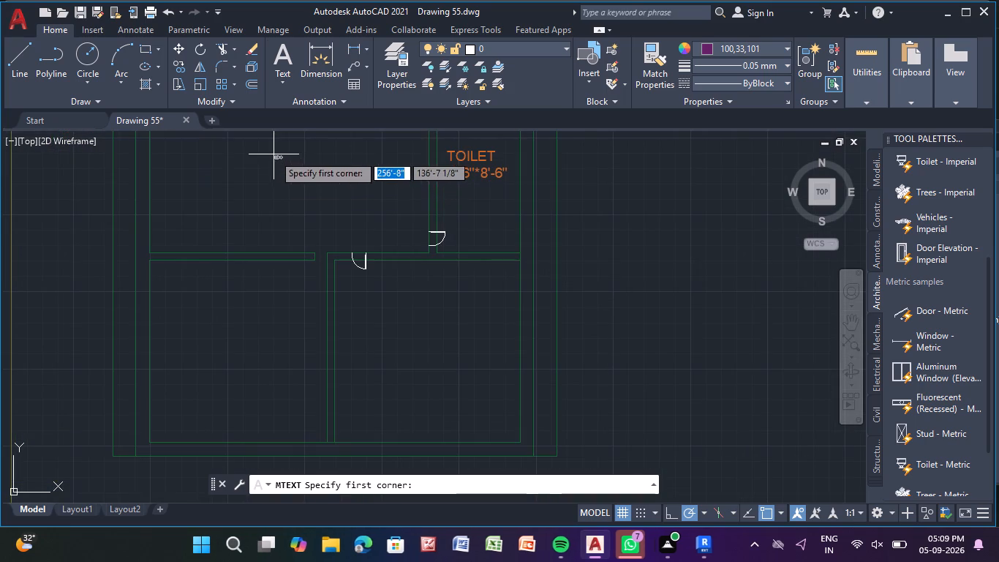
middle_drag(274, 154, 269, 207)
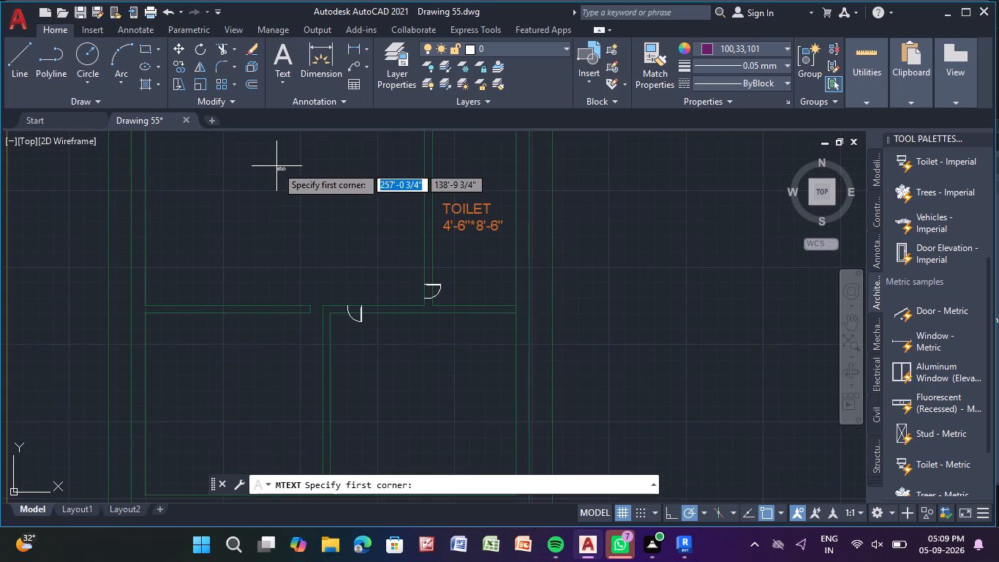
middle_drag(268, 168, 263, 208)
click(263, 231)
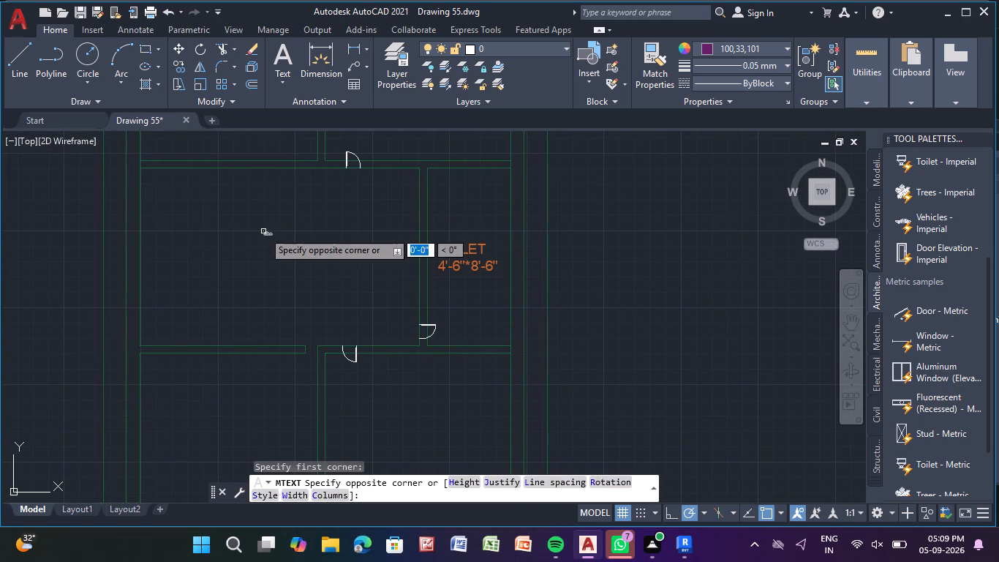
click(361, 278)
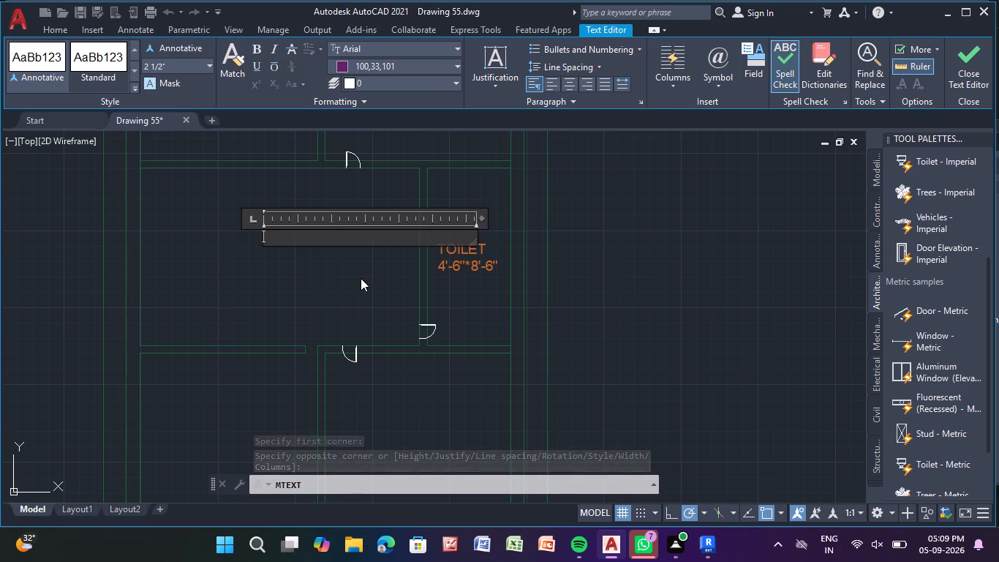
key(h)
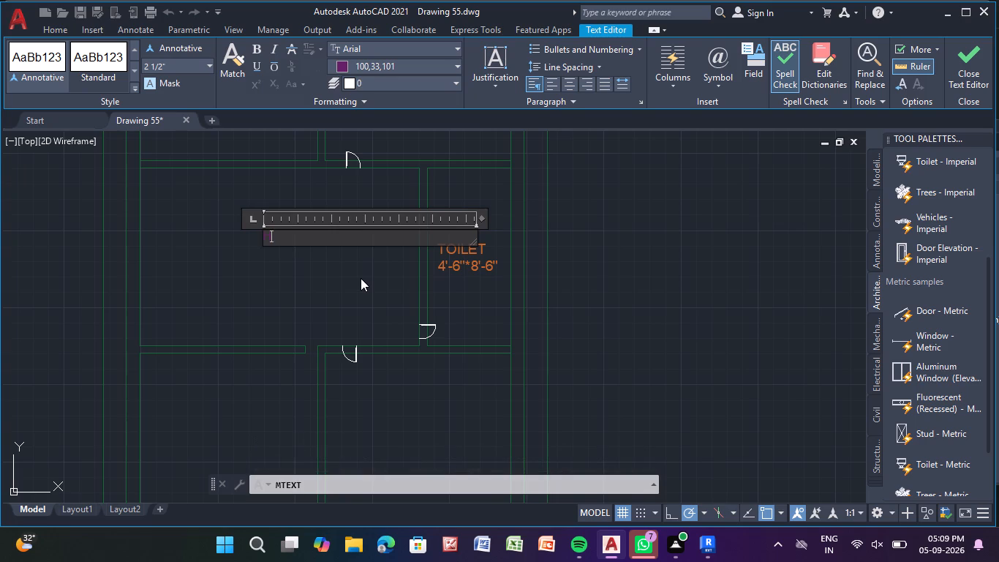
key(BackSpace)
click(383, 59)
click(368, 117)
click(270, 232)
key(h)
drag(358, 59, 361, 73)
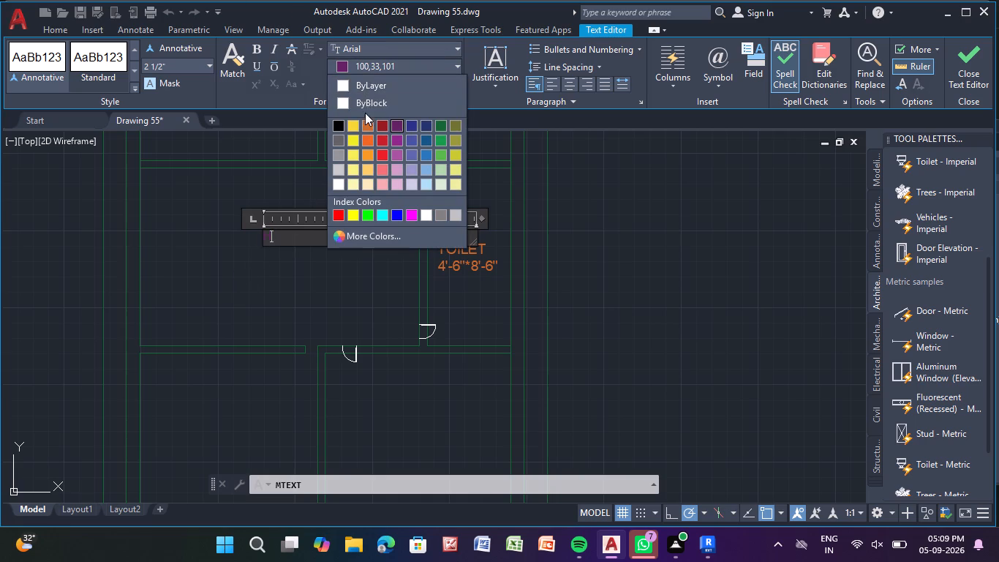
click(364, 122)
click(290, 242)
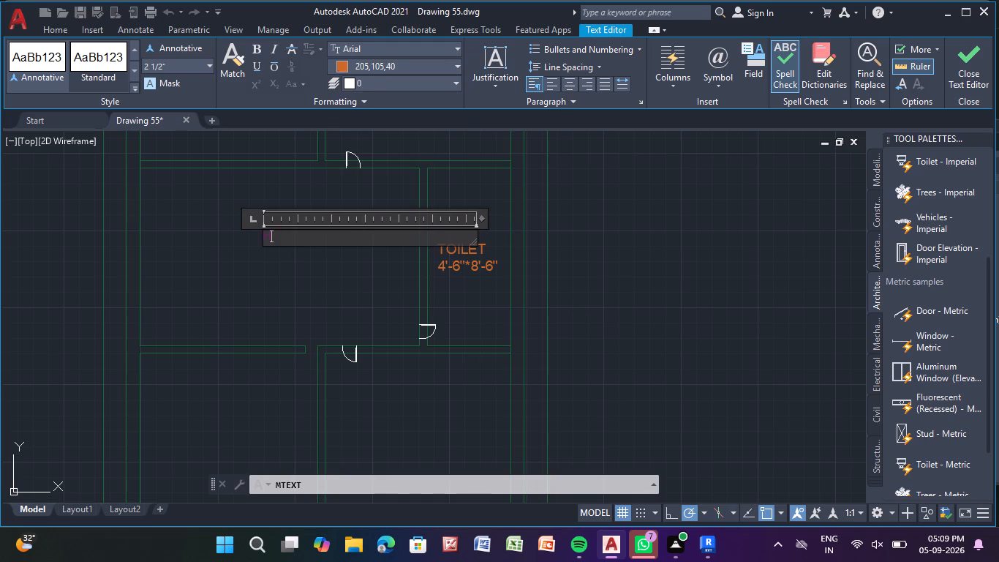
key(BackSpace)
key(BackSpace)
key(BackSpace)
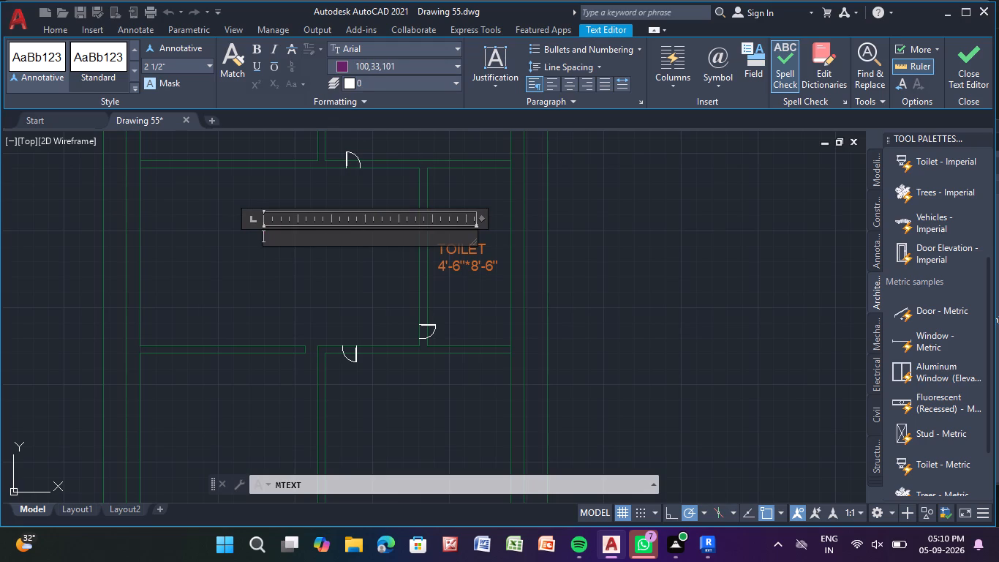
Set the text colour to orange 205,105,40 and enter HALL as the label's first line.
click(388, 64)
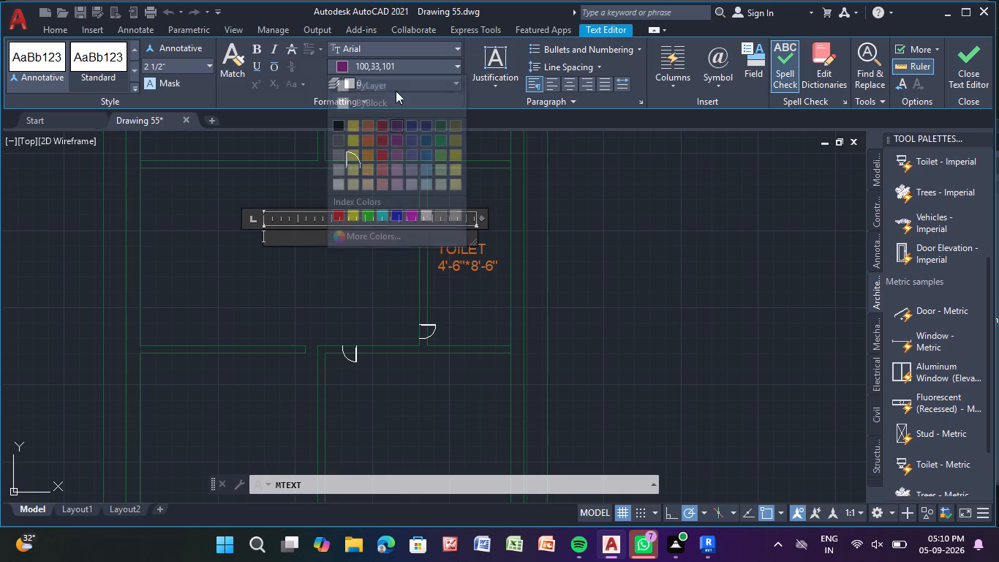
drag(369, 120, 366, 127)
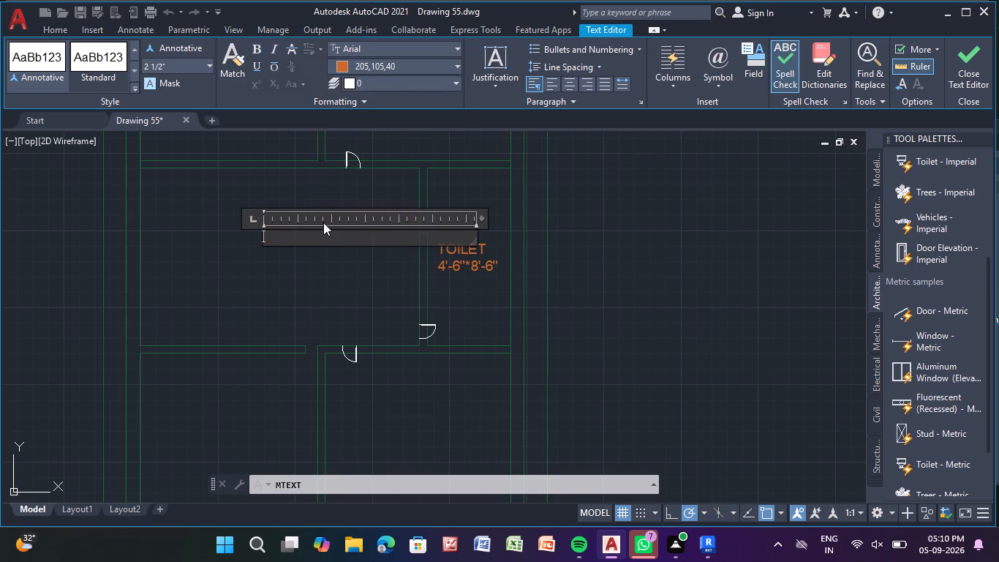
text(HA)
text(LL)
Add 13'-11"*8'-6" as the second line of the HALL label and finish the text.
key(Return)
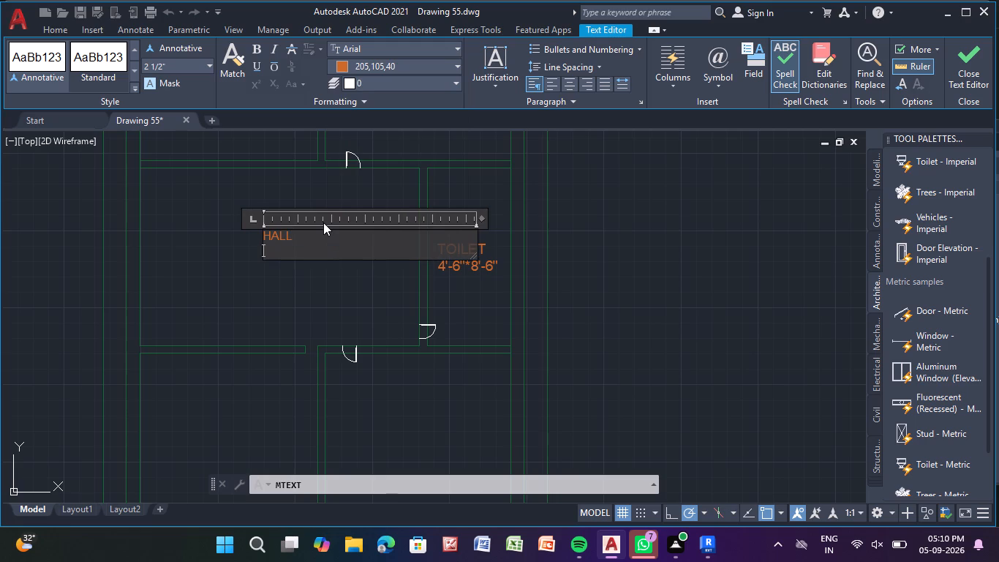
text(13)
text('-11)
key(shift+quotedbl)
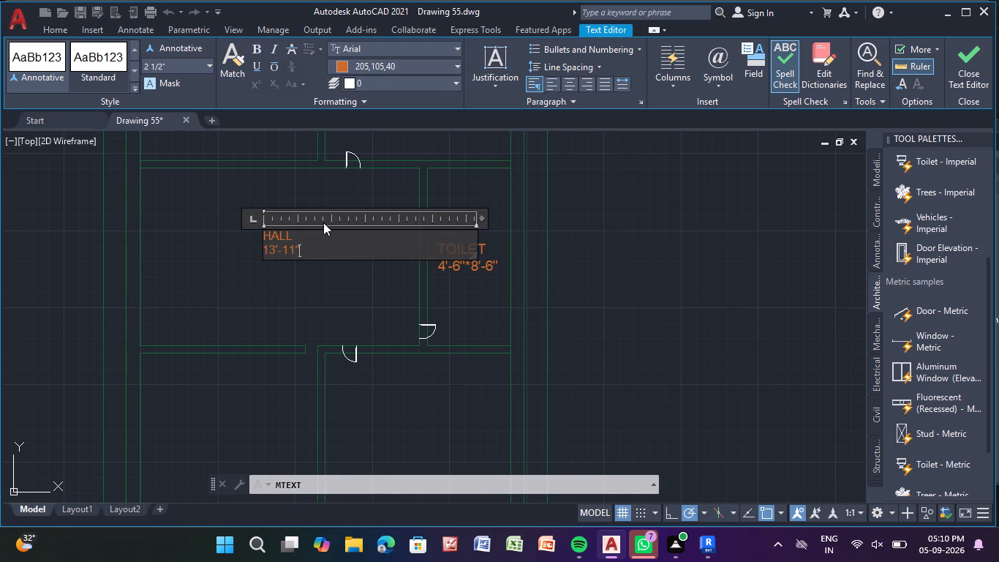
click(323, 222)
click(323, 222)
key(8)
key(BackSpace)
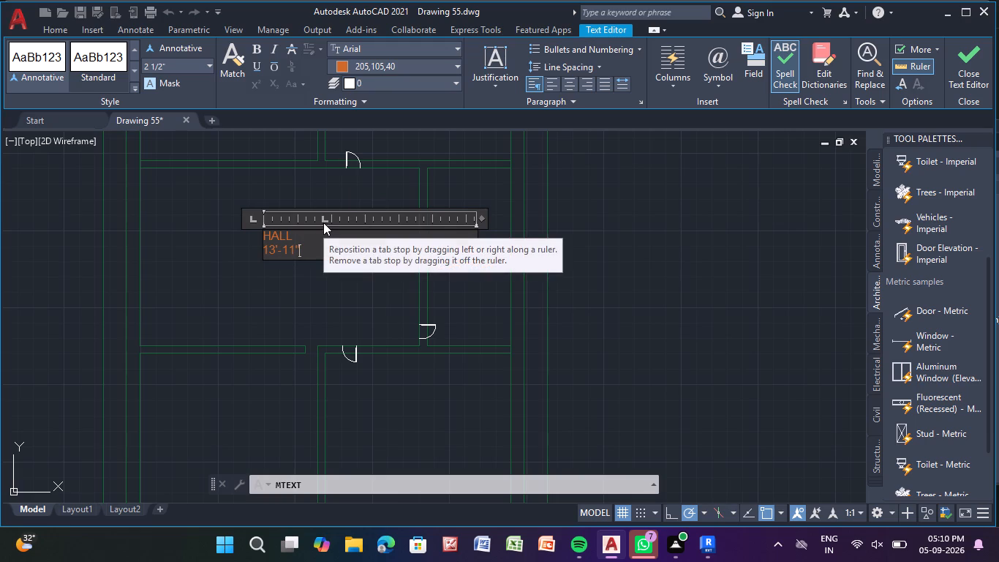
key(shift+asterisk)
key(8)
key(apostrophe)
text(-6)
key(shift+quotedbl)
key(Return)
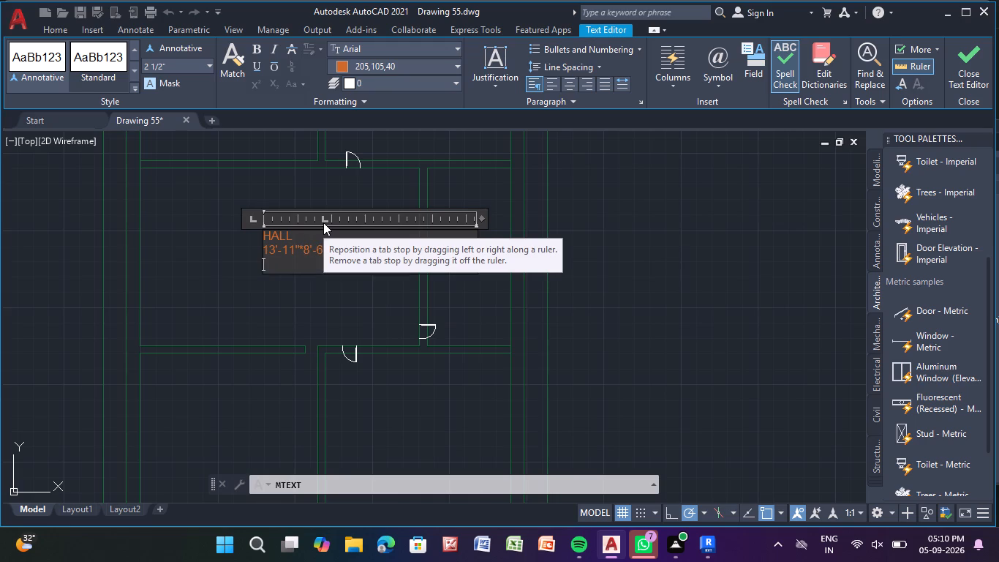
right_drag(343, 258, 342, 269)
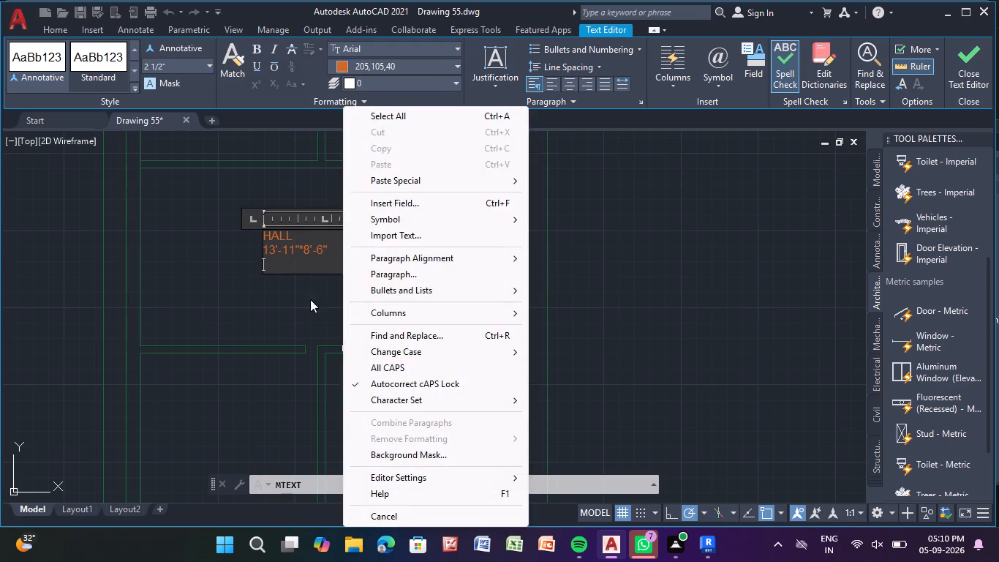
click(310, 299)
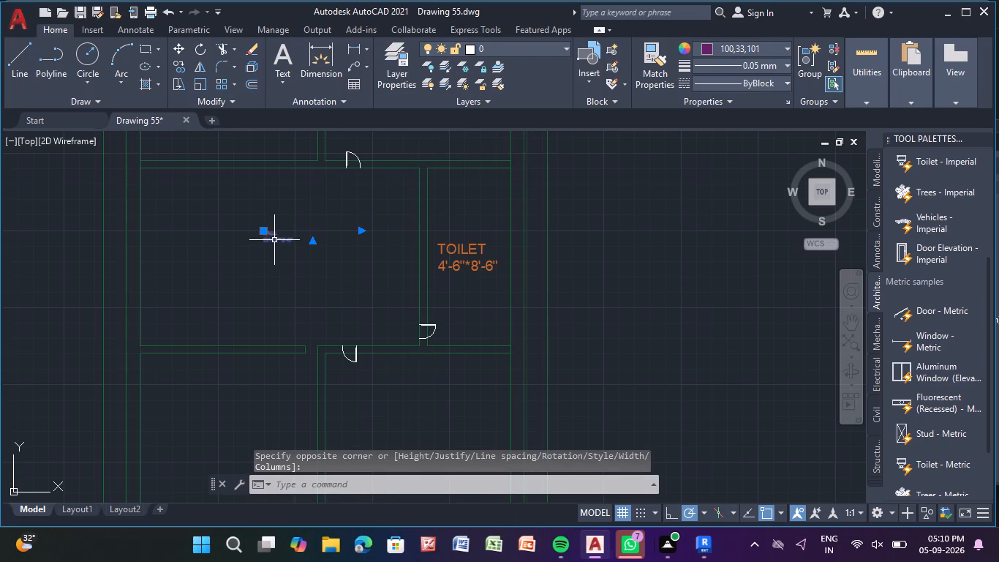
Scale up the HALL label freehand from a base point near its upper-left corner.
click(274, 240)
click(200, 86)
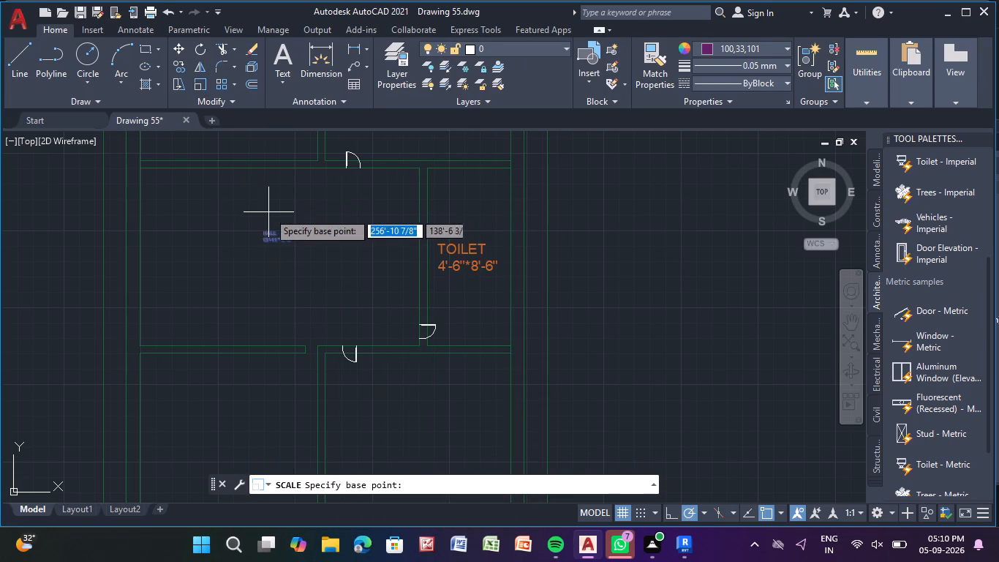
click(270, 236)
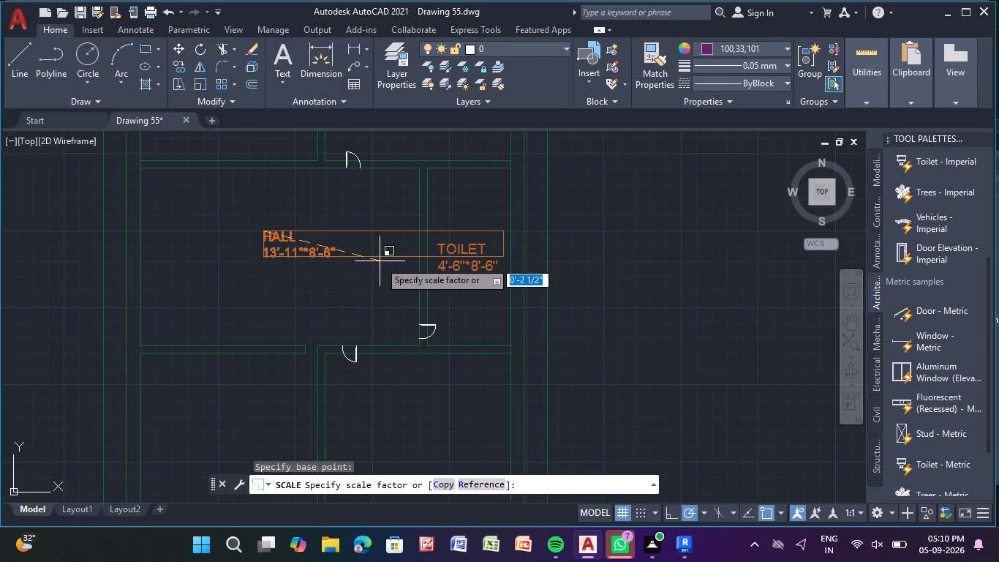
click(380, 261)
Place a multiline text box in the green plan's lower-left room, below the HALL.
scroll(322, 254, down, 3)
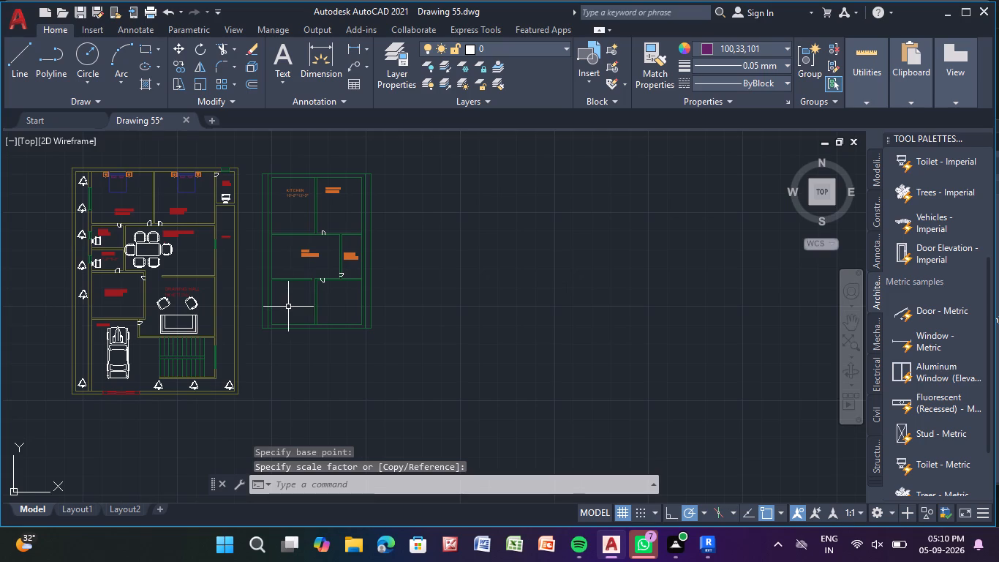
middle_drag(286, 306, 244, 190)
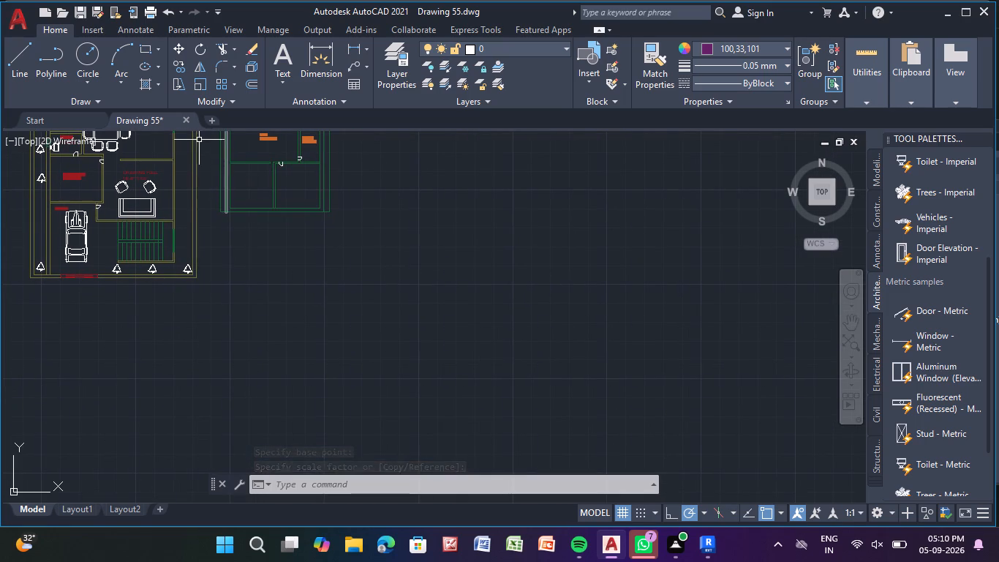
click(271, 54)
scroll(249, 170, up, 1)
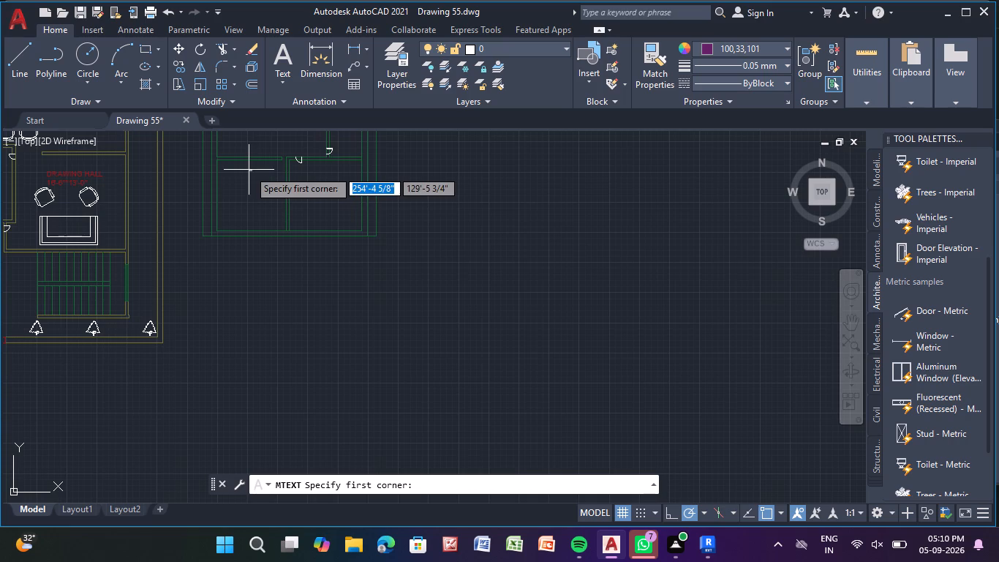
click(243, 179)
scroll(282, 211, up, 3)
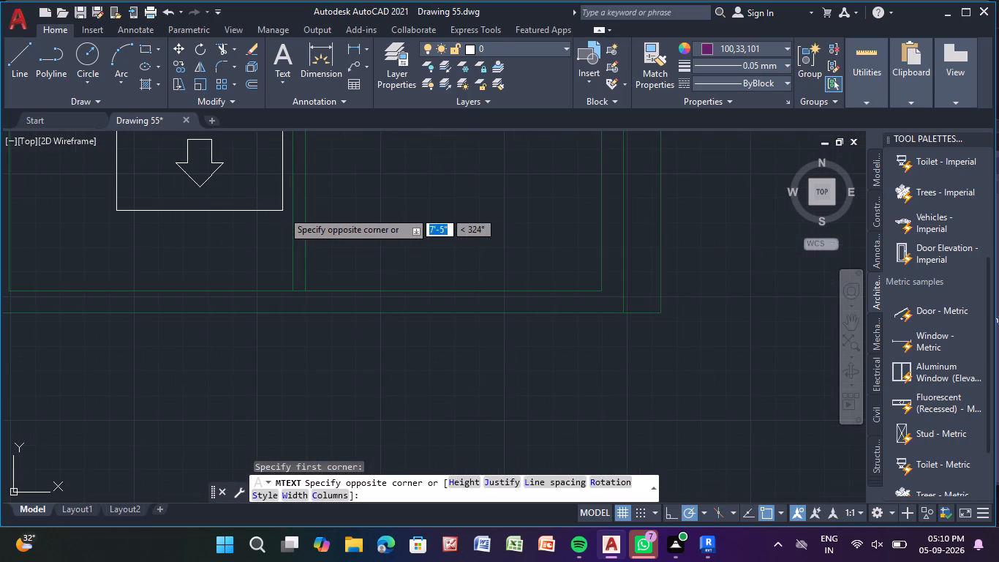
middle_drag(282, 211, 522, 263)
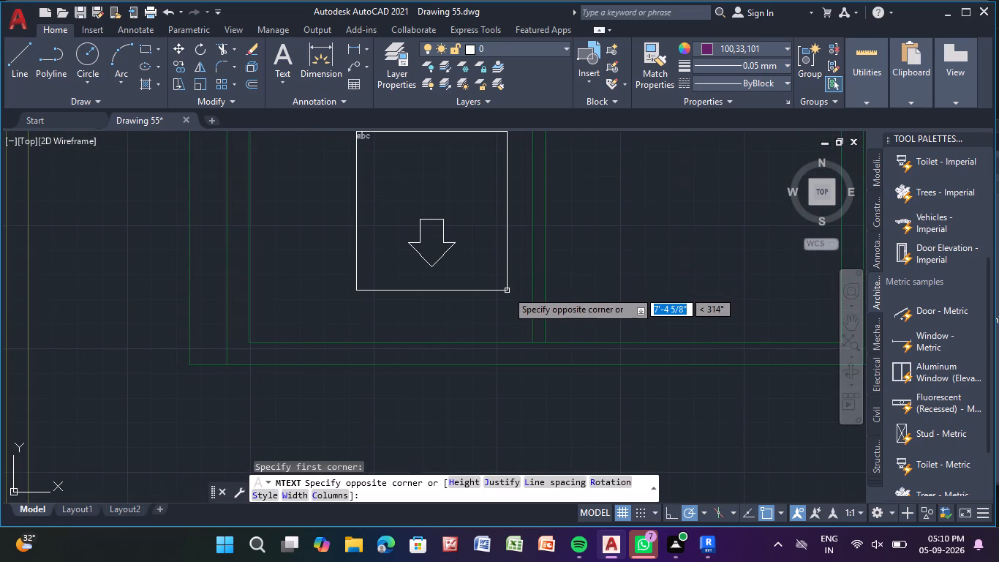
click(448, 234)
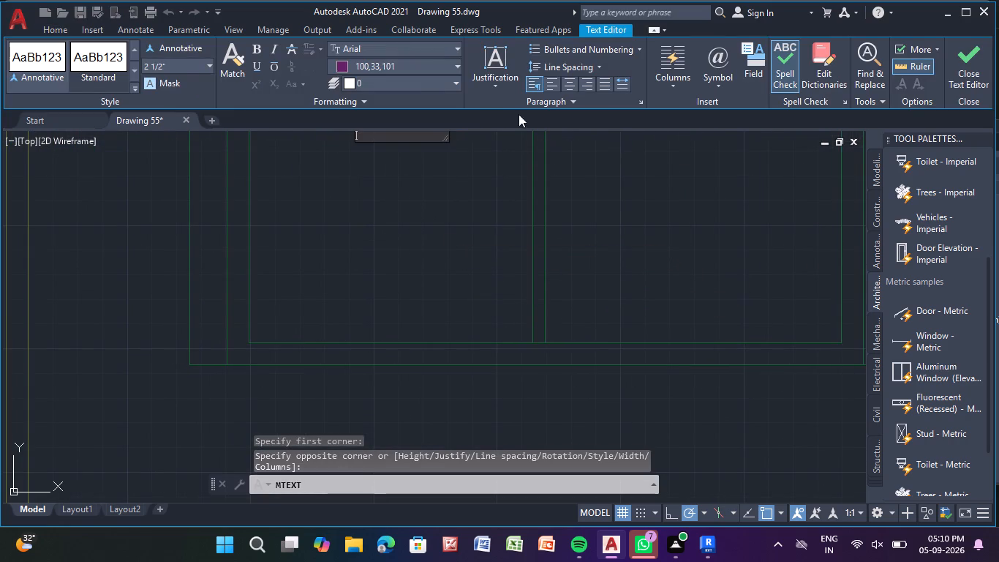
Set the text colour to orange 205,105,40 and enter DRAWING ROOM as the label's first line.
click(423, 64)
click(366, 120)
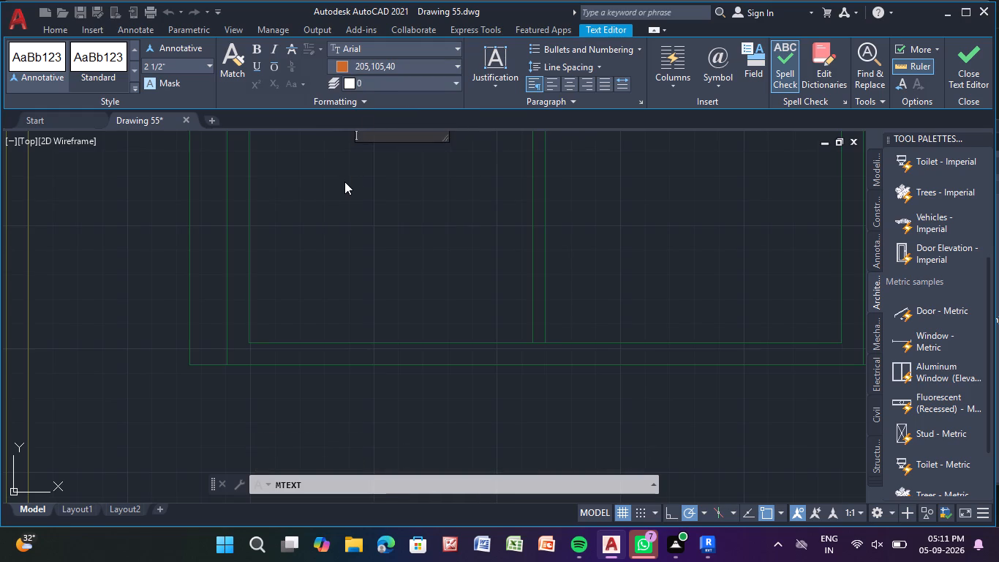
key(d)
text(RAW)
key(i)
key(n)
key(g)
key(space)
key(r)
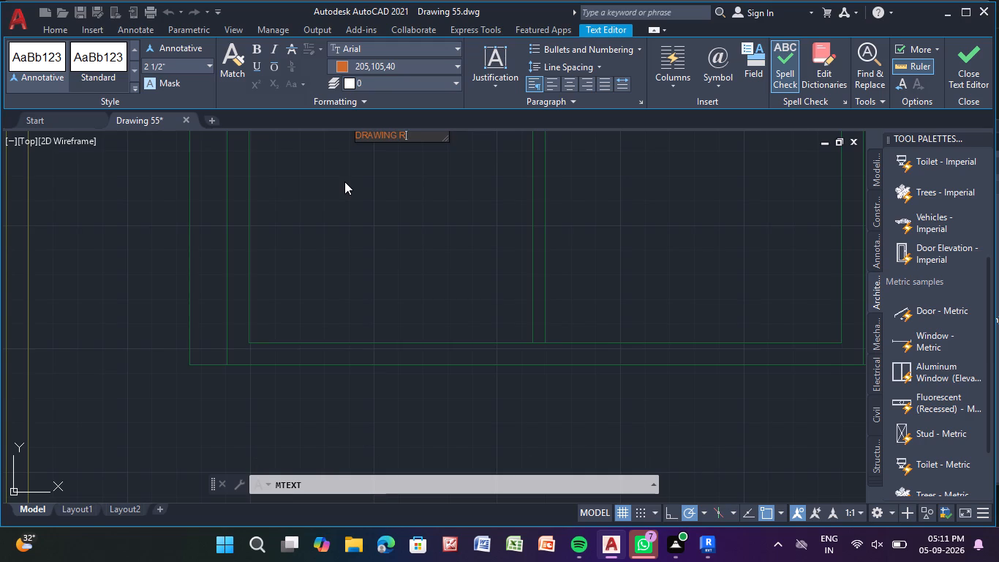
text(OOM)
key(Return)
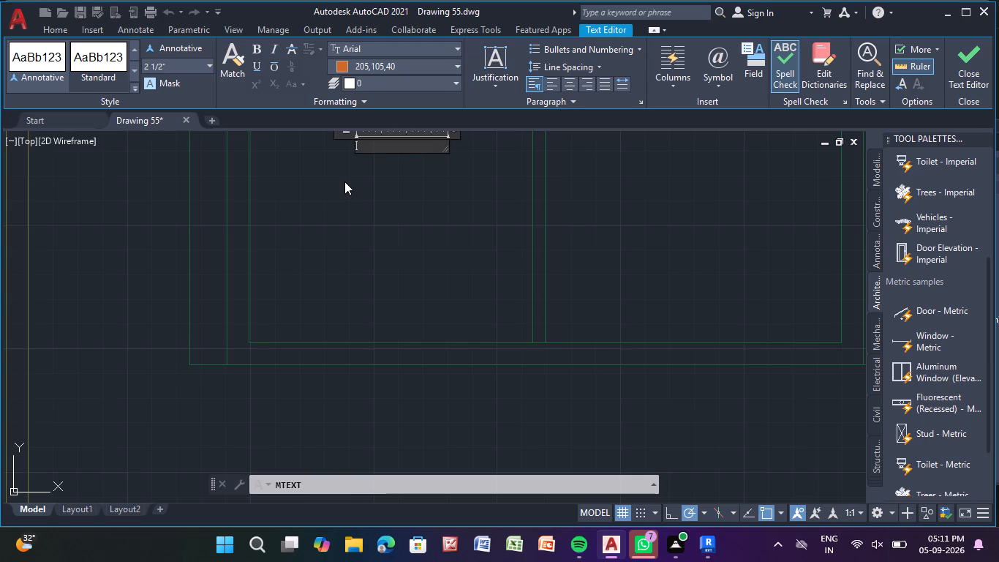
Add 8'-11"*10'-0" as the second line of the DRAWING ROOM label and finish the text.
key(8)
text('-11)
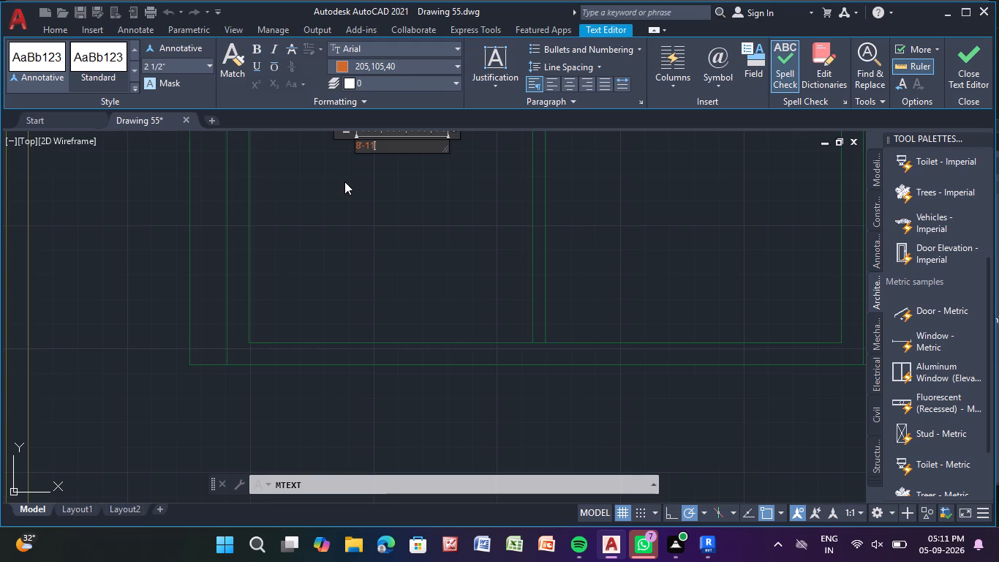
key(shift+quotedbl)
key(shift+asterisk)
text(10'-0)
key(shift+quotedbl)
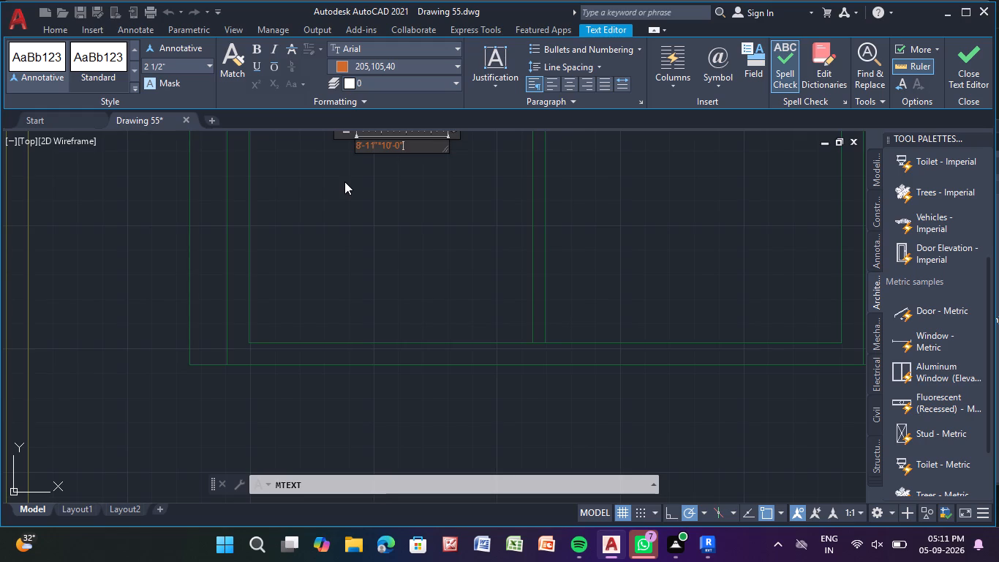
key(Return)
right_click(344, 181)
click(312, 209)
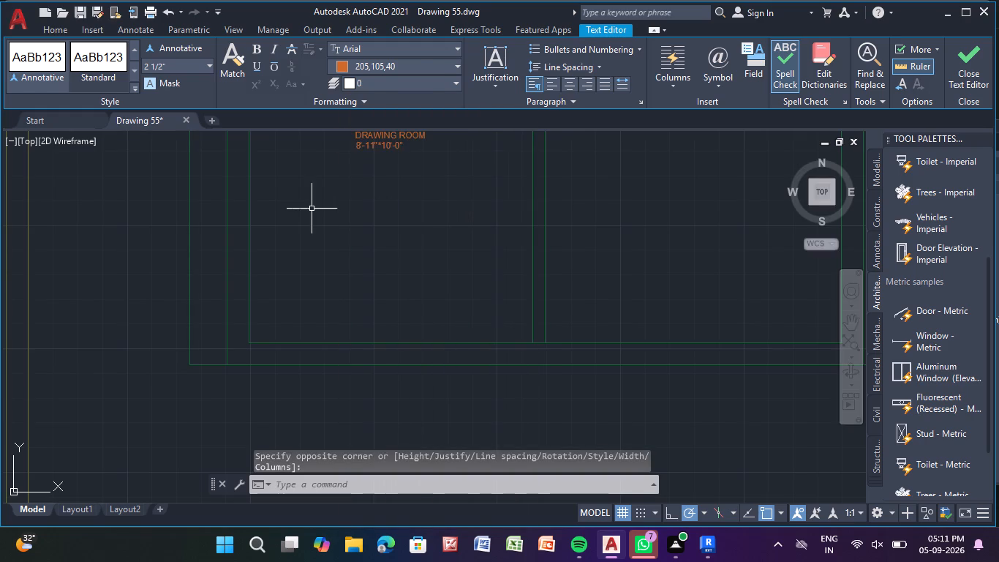
Move the DRAWING ROOM label about 1' down and to the left within its room.
middle_drag(309, 254, 304, 301)
click(369, 179)
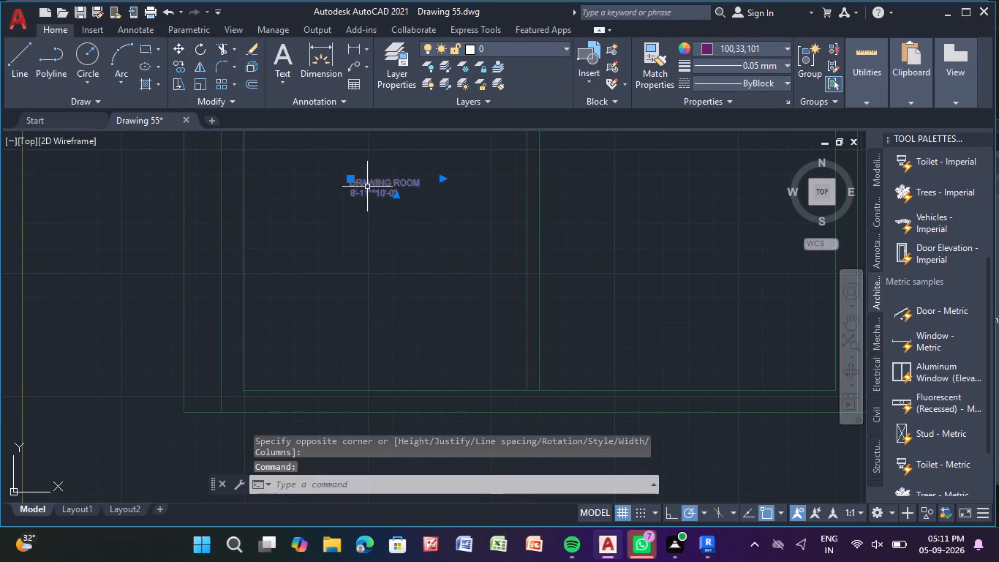
click(350, 180)
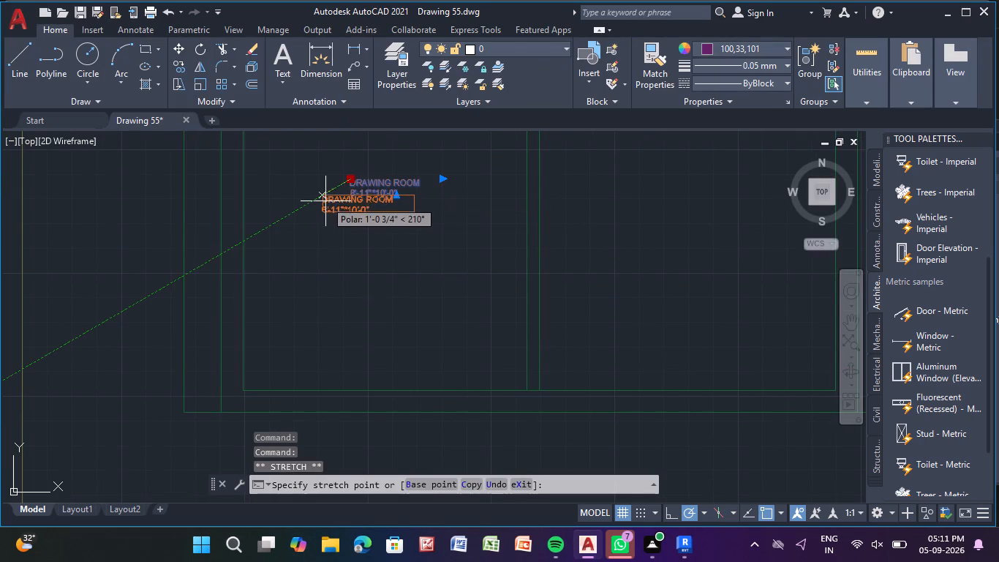
click(326, 204)
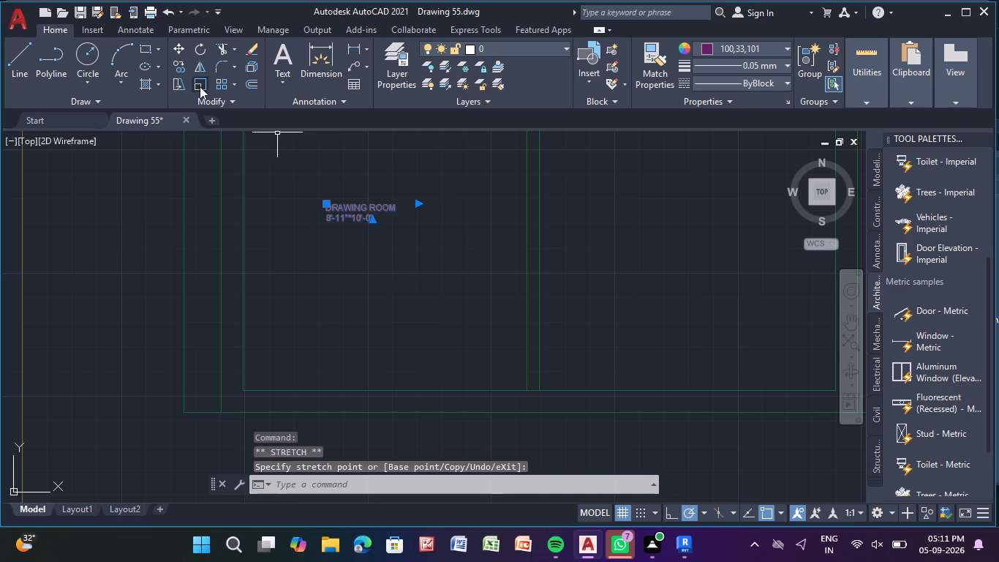
Scale up the DRAWING ROOM label freehand from a base point on its upper edge.
click(200, 85)
click(366, 204)
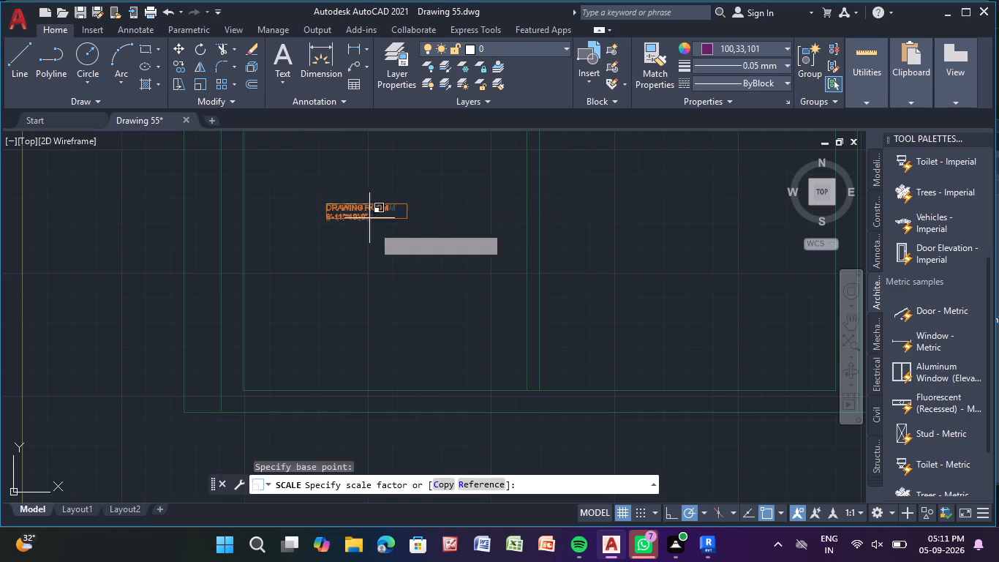
click(396, 264)
Place a multiline text box in the green plan's lower-right room, beside the DRAWING ROOM.
scroll(396, 264, down, 3)
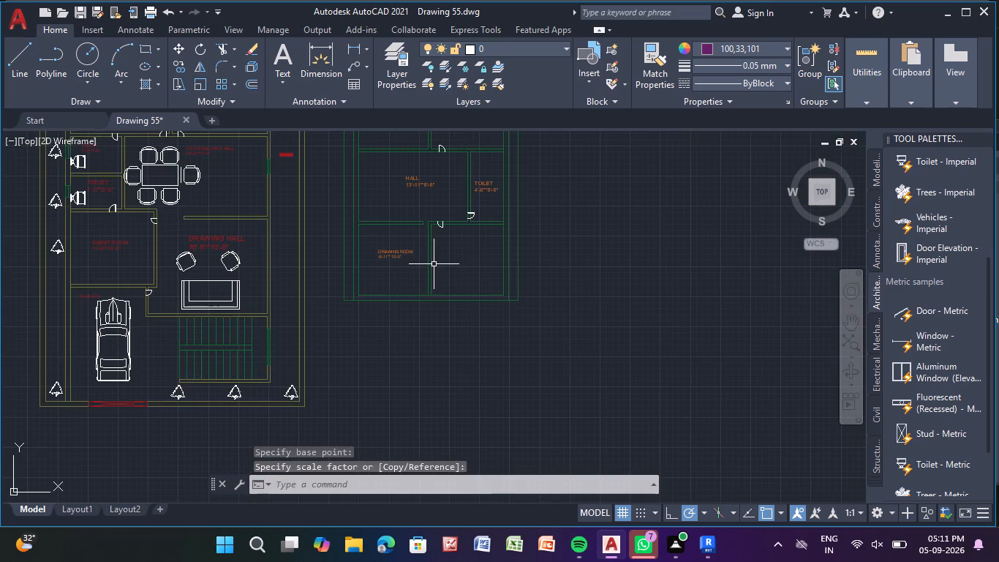
middle_drag(461, 256, 295, 236)
scroll(295, 236, up, 1)
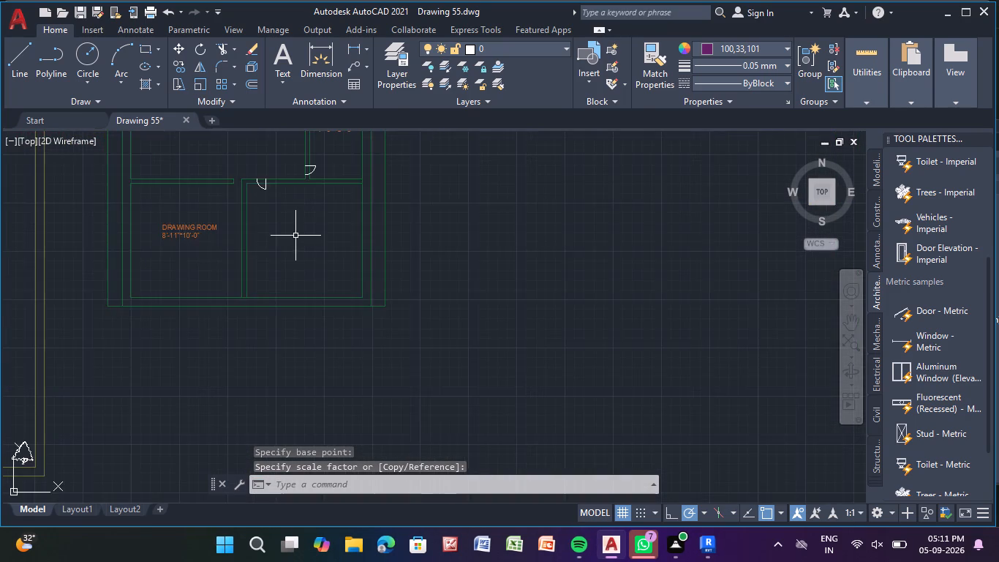
scroll(295, 236, up, 1)
click(285, 61)
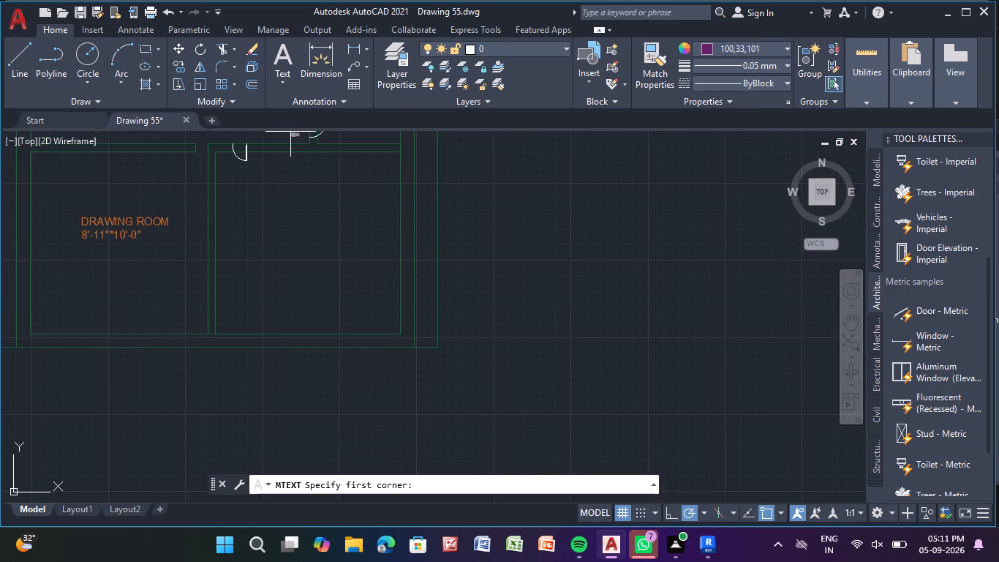
click(267, 225)
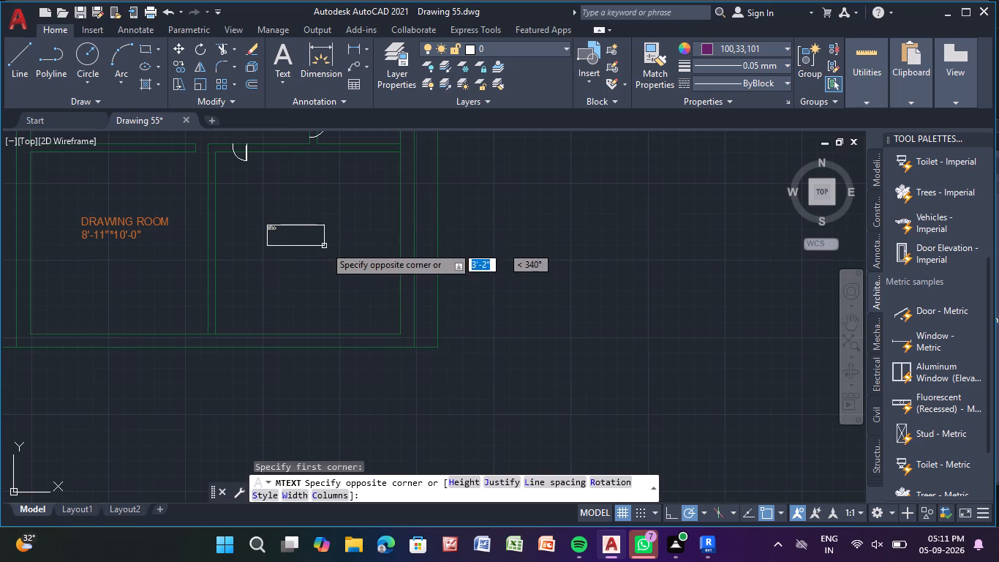
click(344, 250)
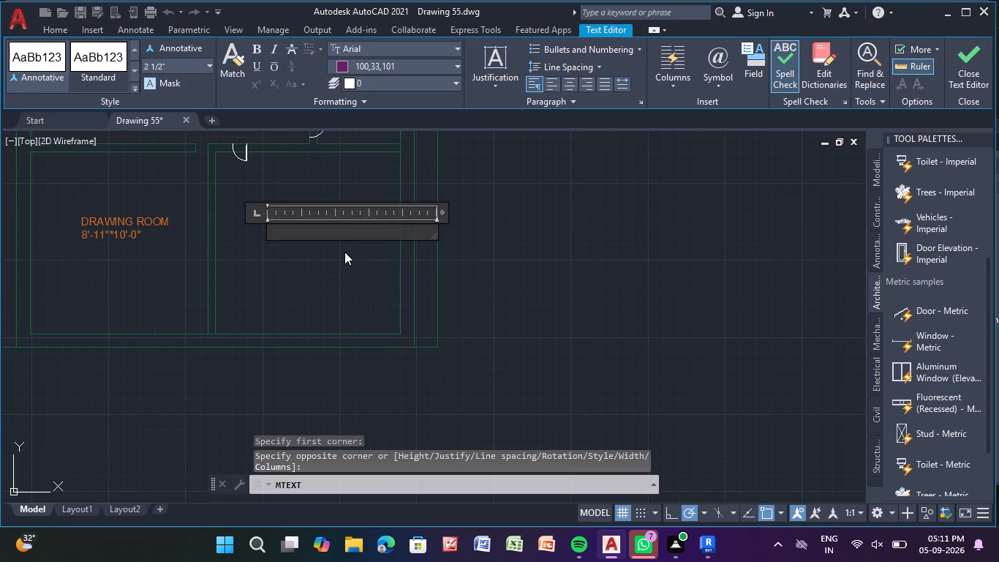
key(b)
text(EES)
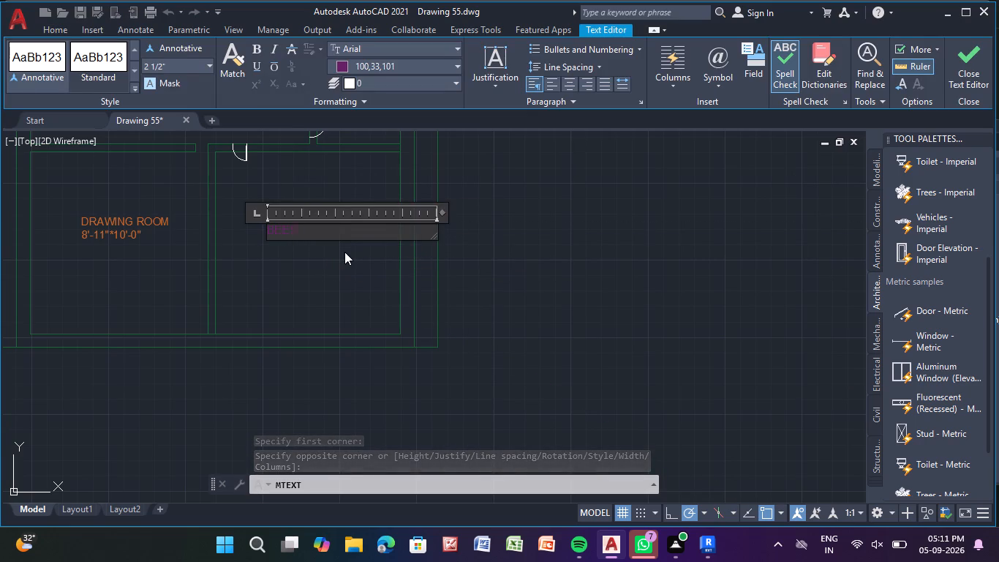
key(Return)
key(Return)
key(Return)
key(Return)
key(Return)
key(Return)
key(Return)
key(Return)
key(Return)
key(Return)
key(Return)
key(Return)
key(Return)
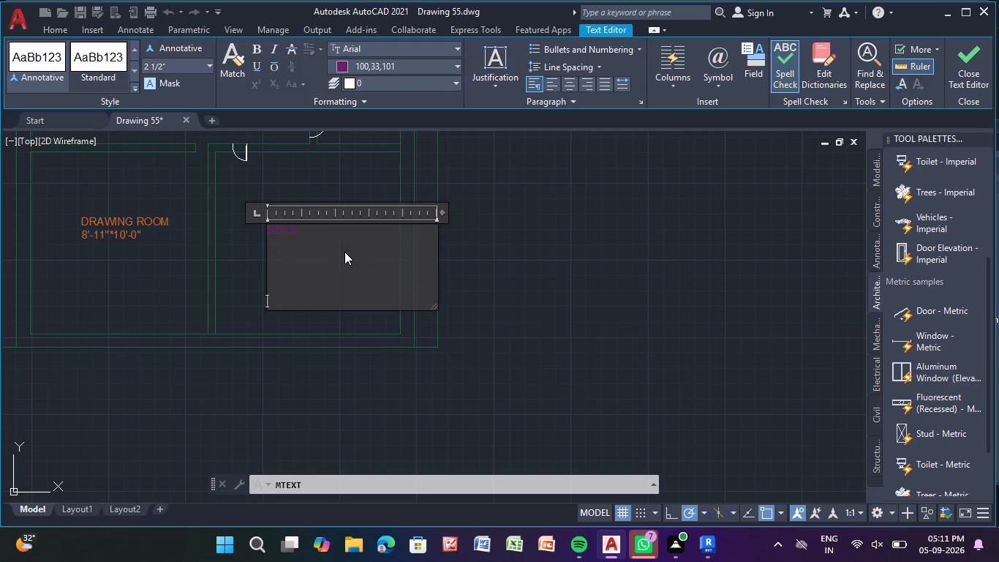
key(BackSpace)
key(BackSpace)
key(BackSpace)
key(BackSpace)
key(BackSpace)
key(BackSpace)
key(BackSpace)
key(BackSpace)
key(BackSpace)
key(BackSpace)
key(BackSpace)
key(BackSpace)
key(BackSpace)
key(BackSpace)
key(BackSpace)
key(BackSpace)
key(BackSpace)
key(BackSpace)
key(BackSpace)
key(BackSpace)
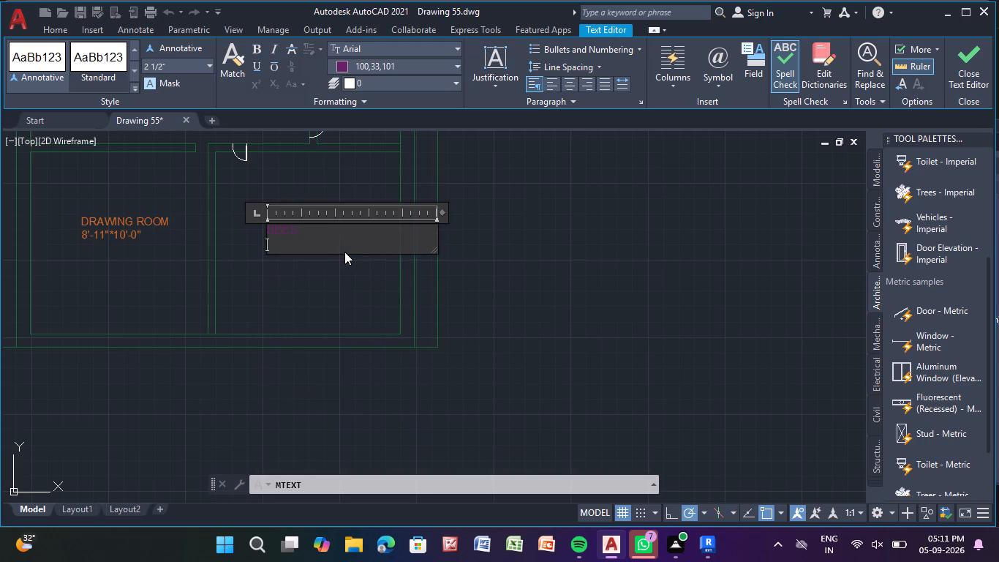
Set the text colour to 205,105,40 and enter BEED ROOM 2 as the new label's first line.
click(375, 65)
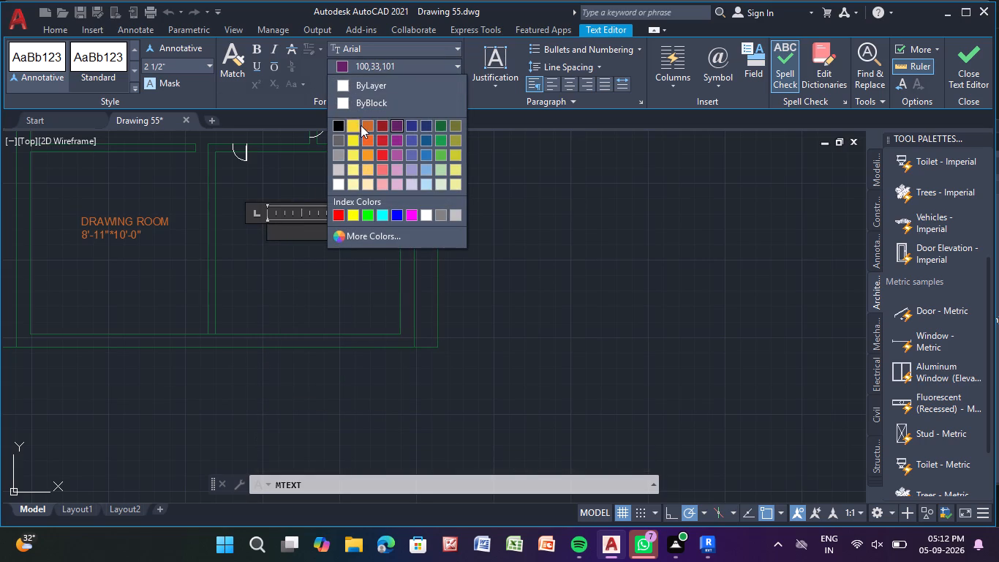
click(363, 124)
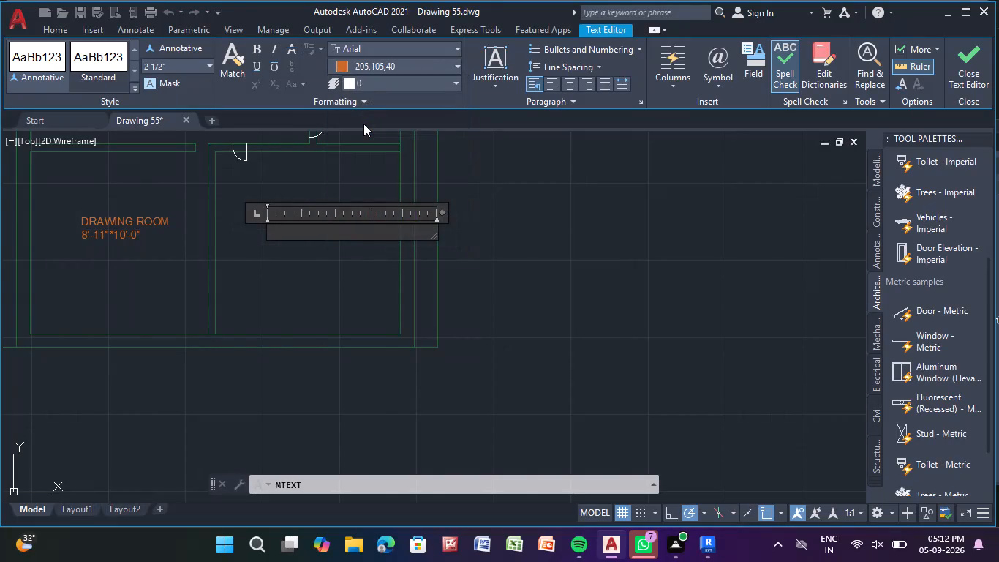
key(b)
text(BB)
click(301, 228)
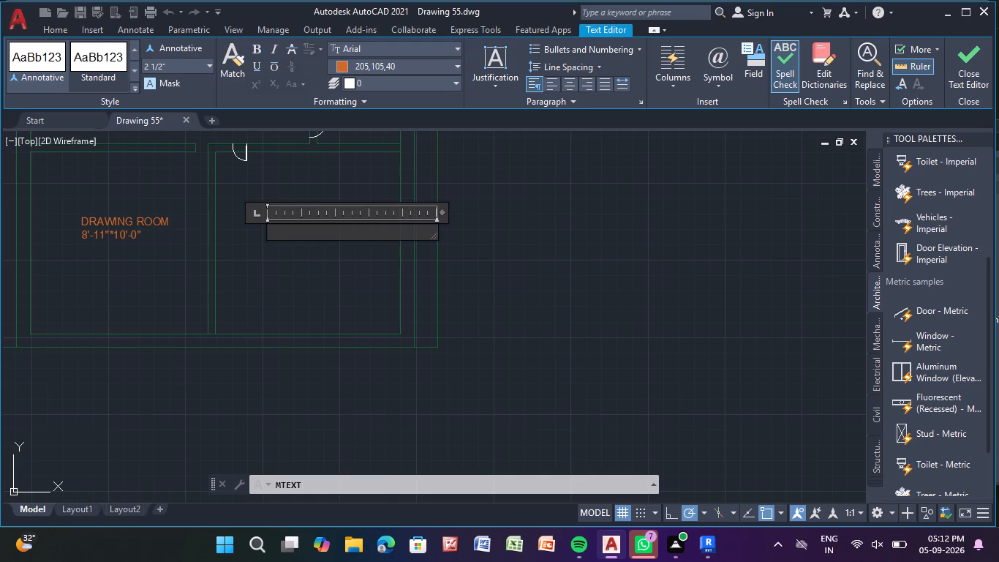
key(b)
text(RR)
key(BackSpace)
key(BackSpace)
text(EES)
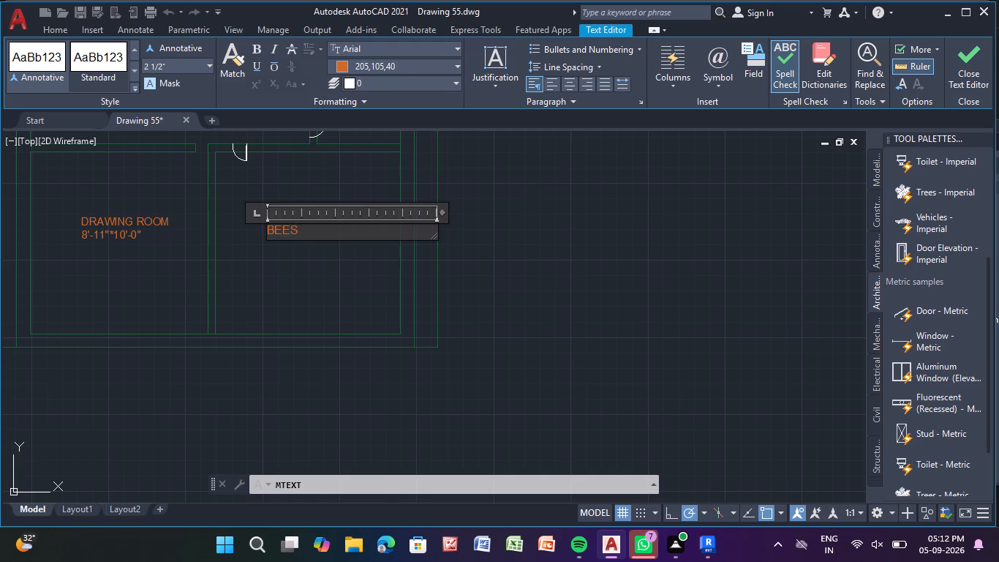
key(BackSpace)
key(d)
key(space)
text(ROO)
key(m)
key(space)
text(2)
key(Return)
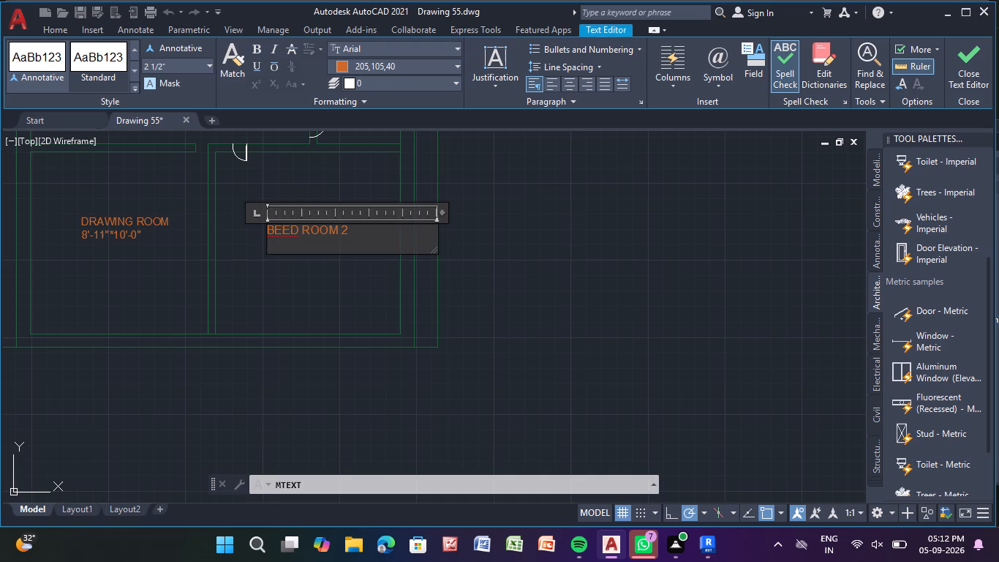
Add 10'-0"*10'-0" as the second line of the BEED ROOM 2 label and finish the text.
text(10')
text(-0)
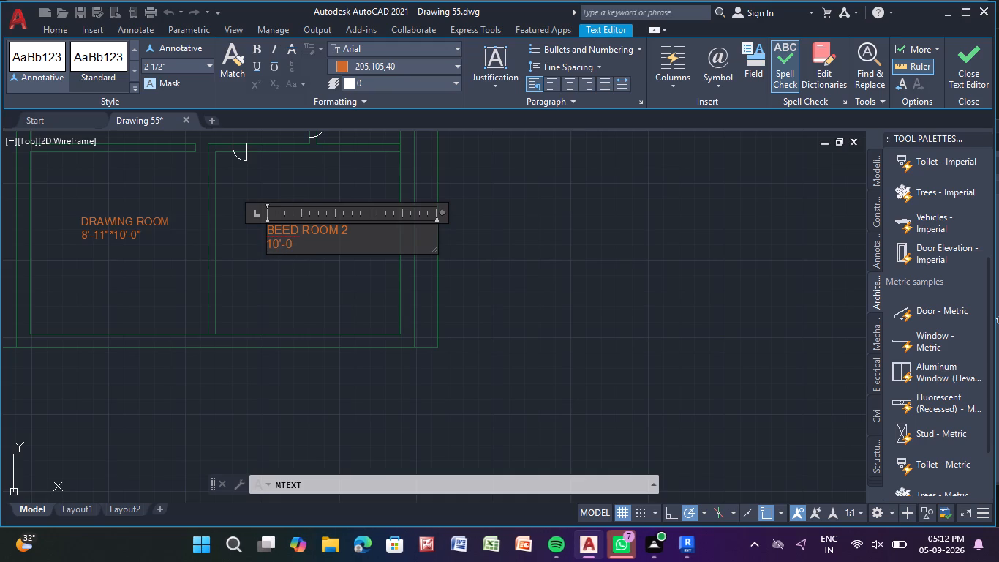
key(shift+quotedbl)
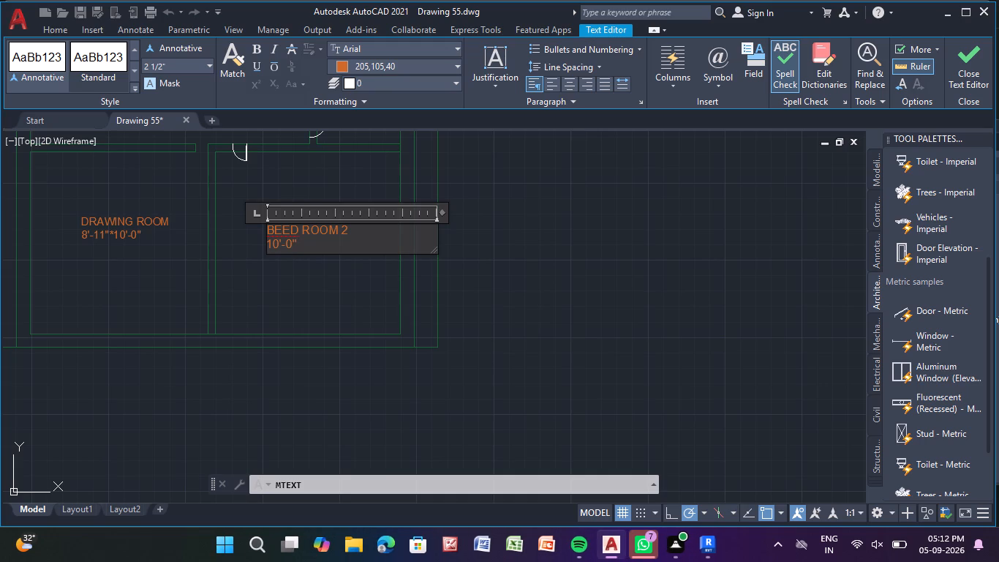
key(shift+asterisk)
text(10)
text('-0)
key(shift+quotedbl)
key(Return)
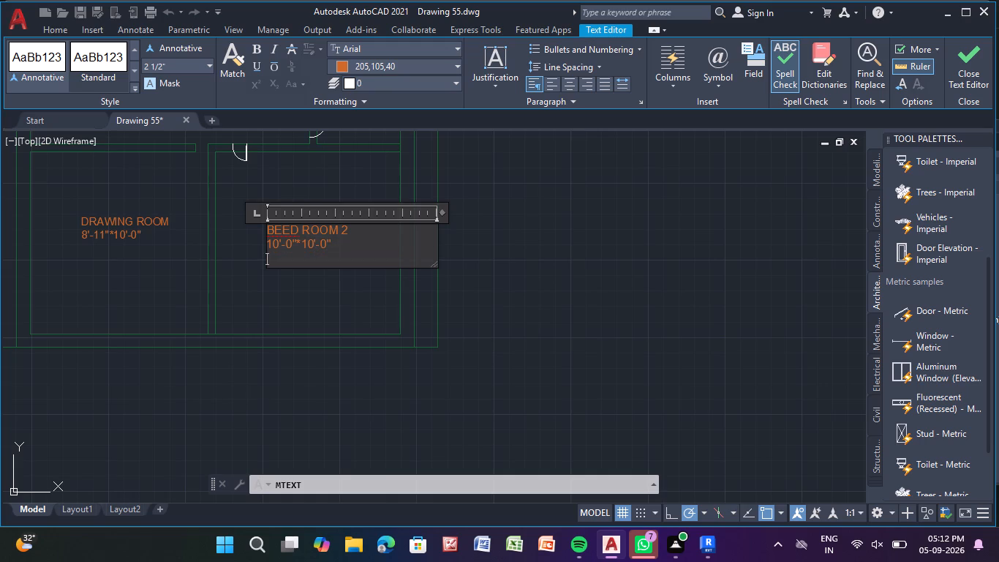
right_click(301, 228)
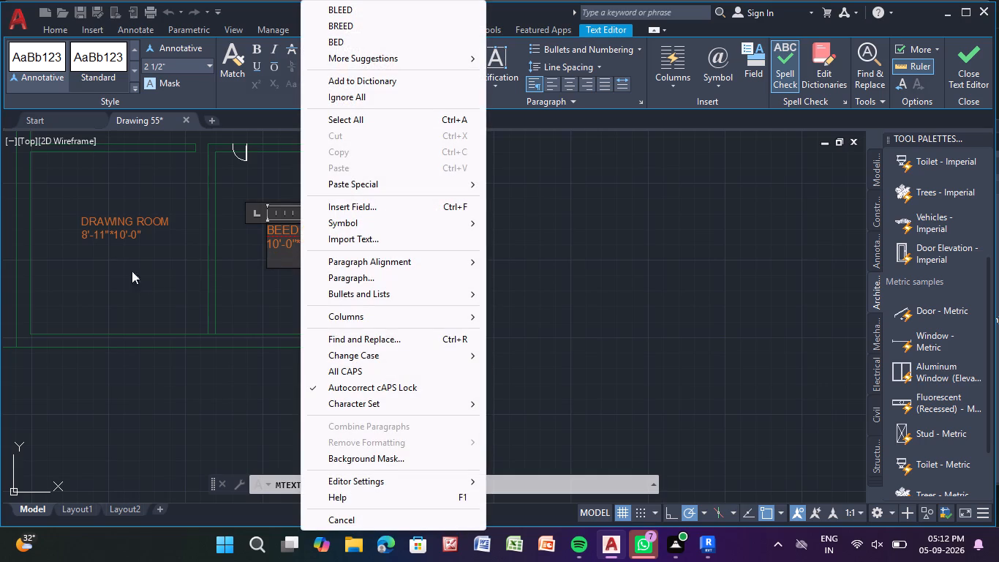
click(127, 286)
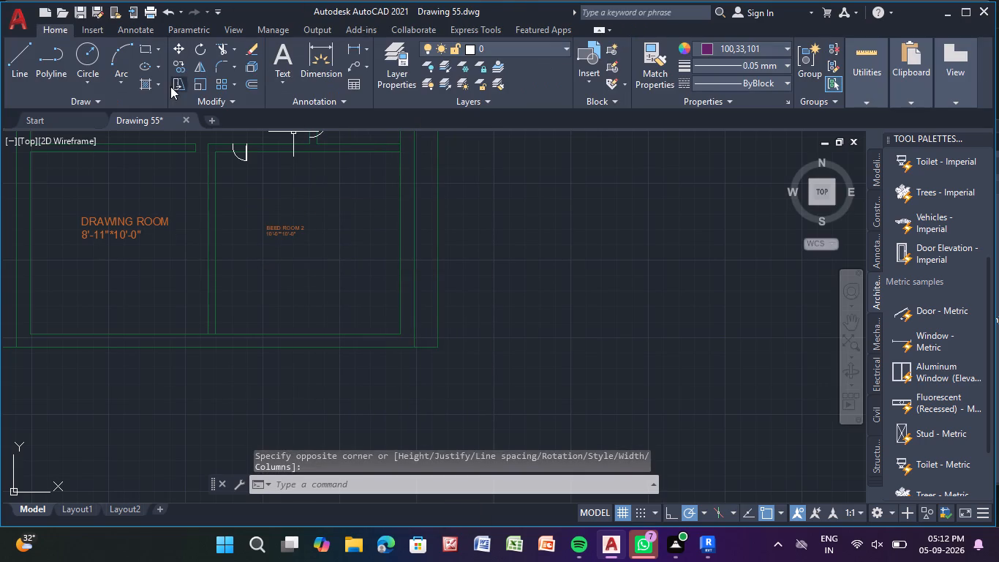
Scale up the BEED ROOM 2 label freehand from a base point within its text.
click(195, 83)
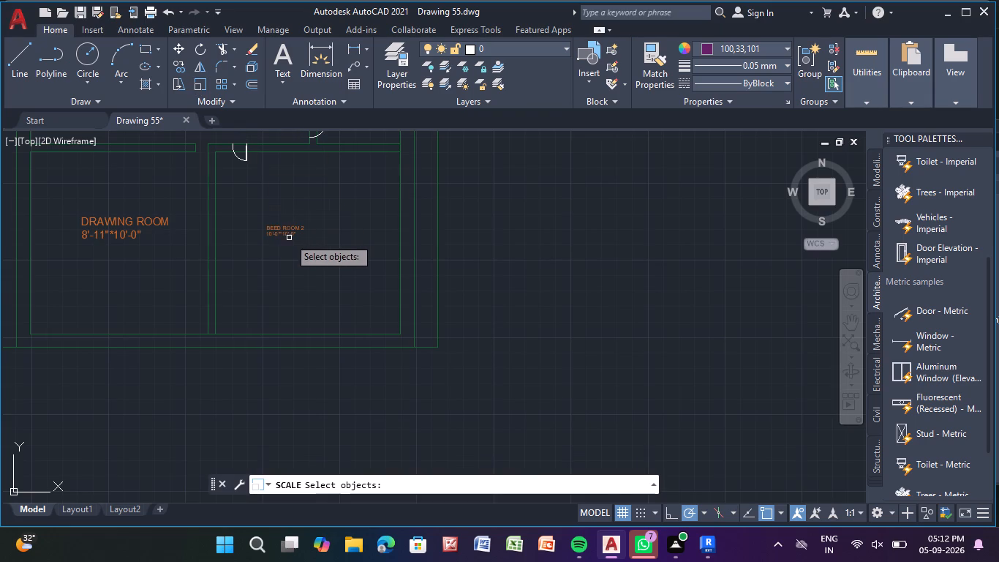
click(289, 233)
right_click(290, 233)
click(287, 233)
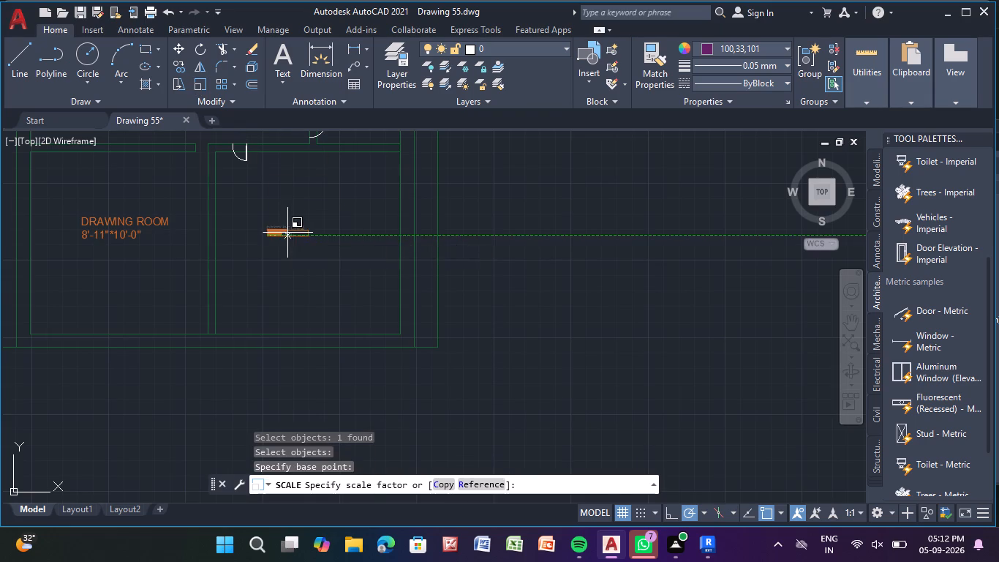
click(355, 250)
Set the current object colour to orange 205,105,40.
scroll(306, 252, down, 3)
middle_drag(305, 252, 299, 323)
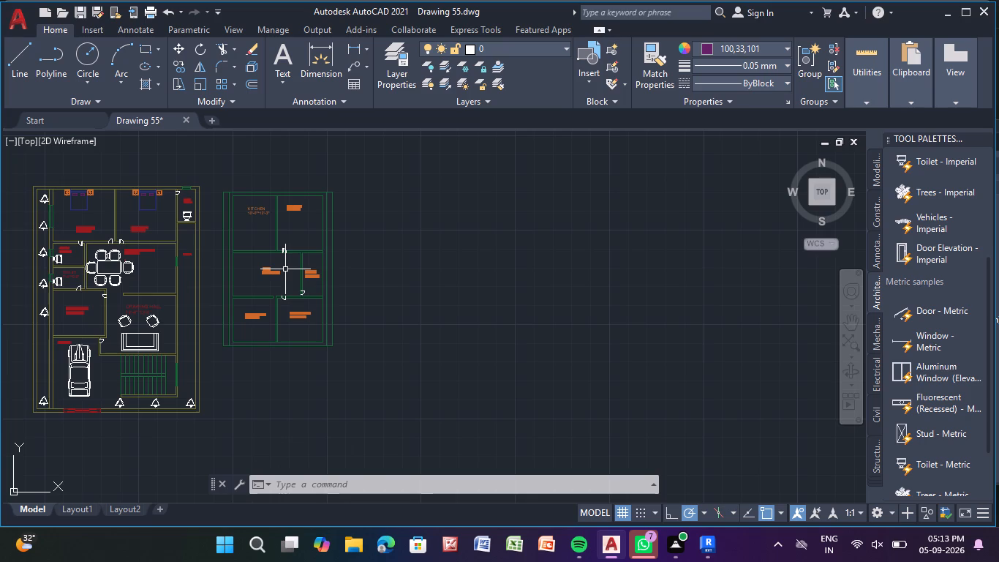
click(733, 47)
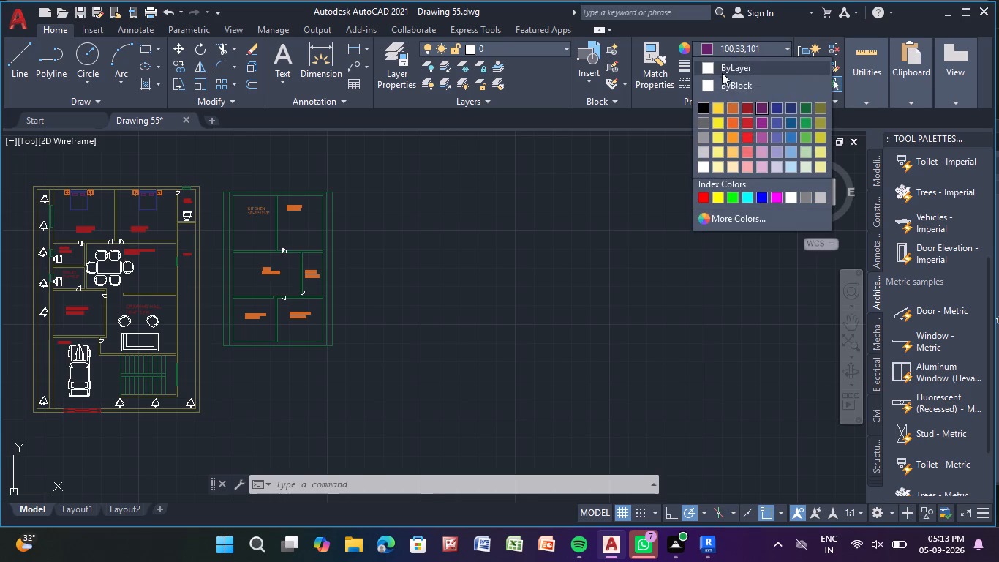
click(733, 112)
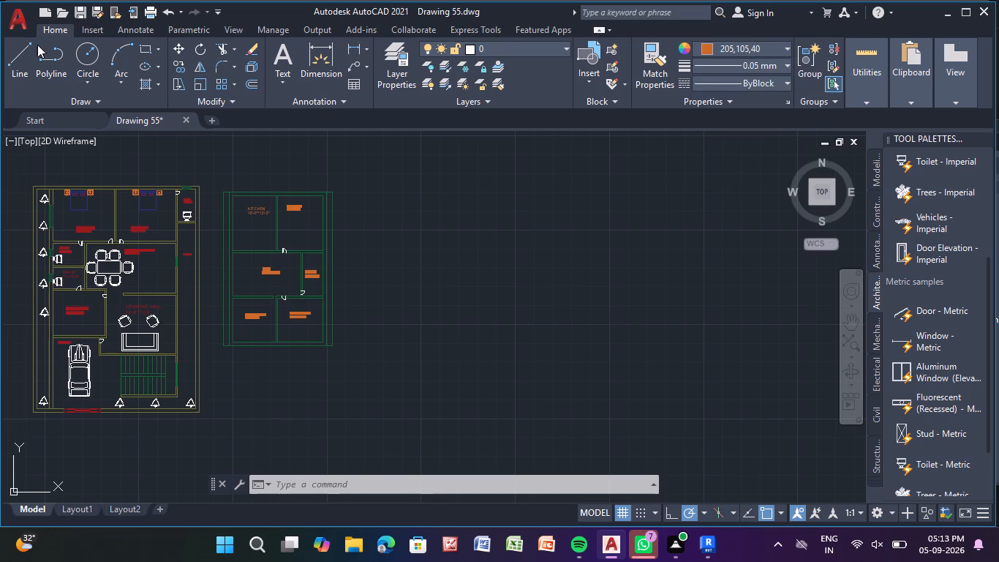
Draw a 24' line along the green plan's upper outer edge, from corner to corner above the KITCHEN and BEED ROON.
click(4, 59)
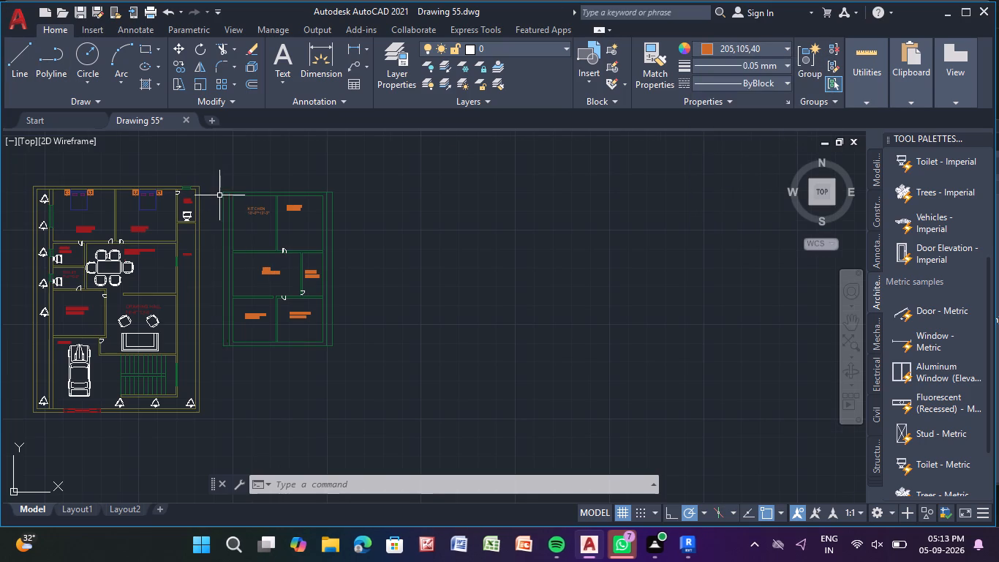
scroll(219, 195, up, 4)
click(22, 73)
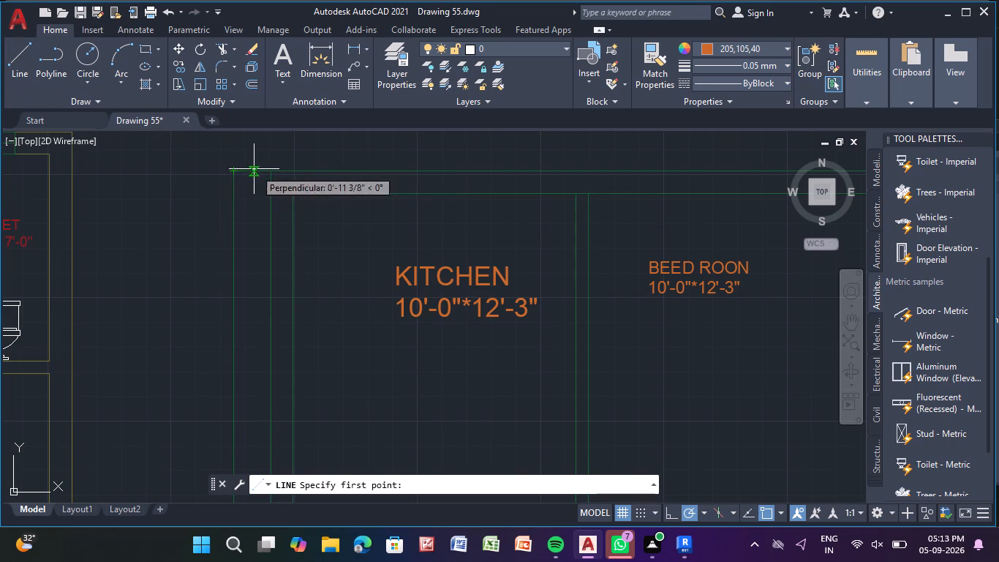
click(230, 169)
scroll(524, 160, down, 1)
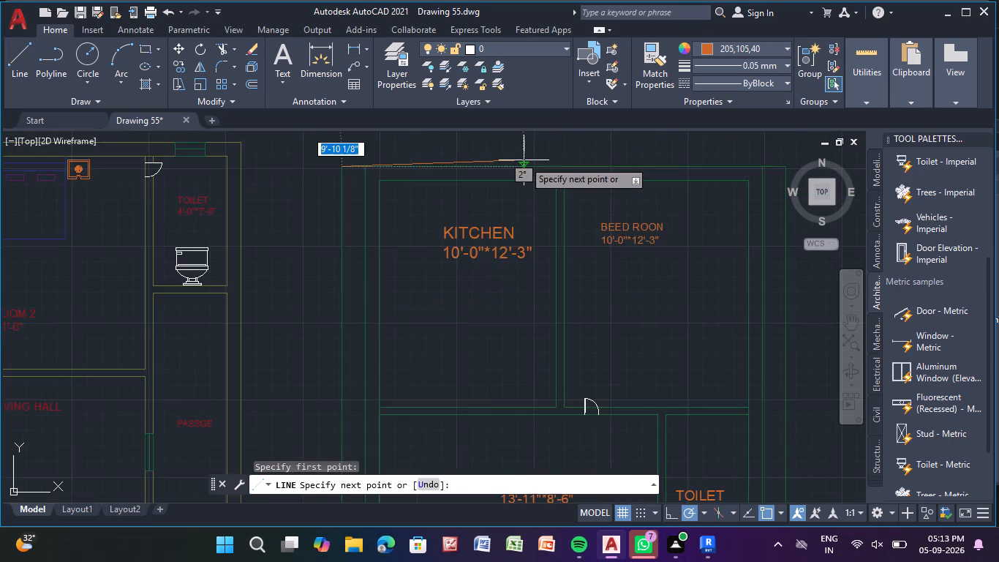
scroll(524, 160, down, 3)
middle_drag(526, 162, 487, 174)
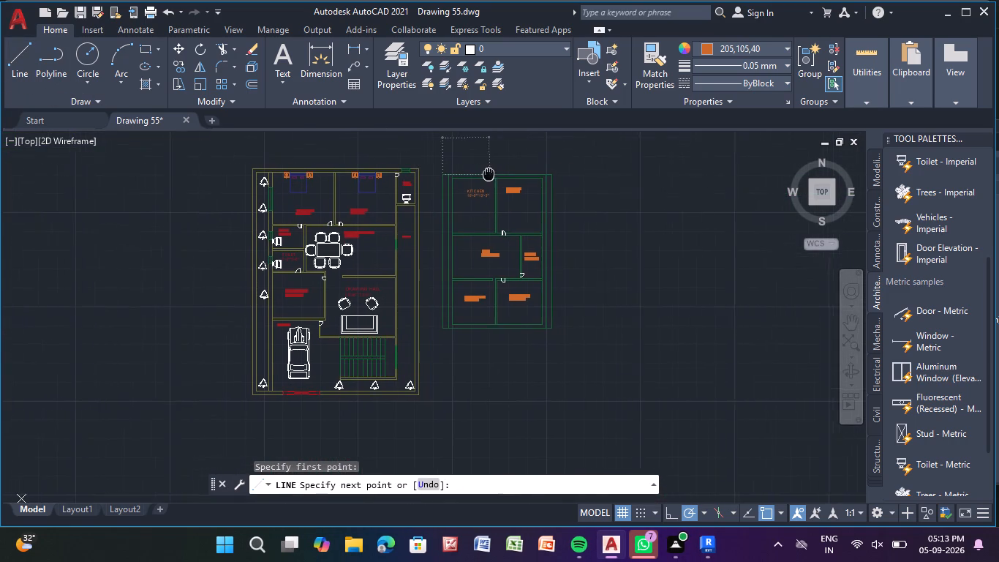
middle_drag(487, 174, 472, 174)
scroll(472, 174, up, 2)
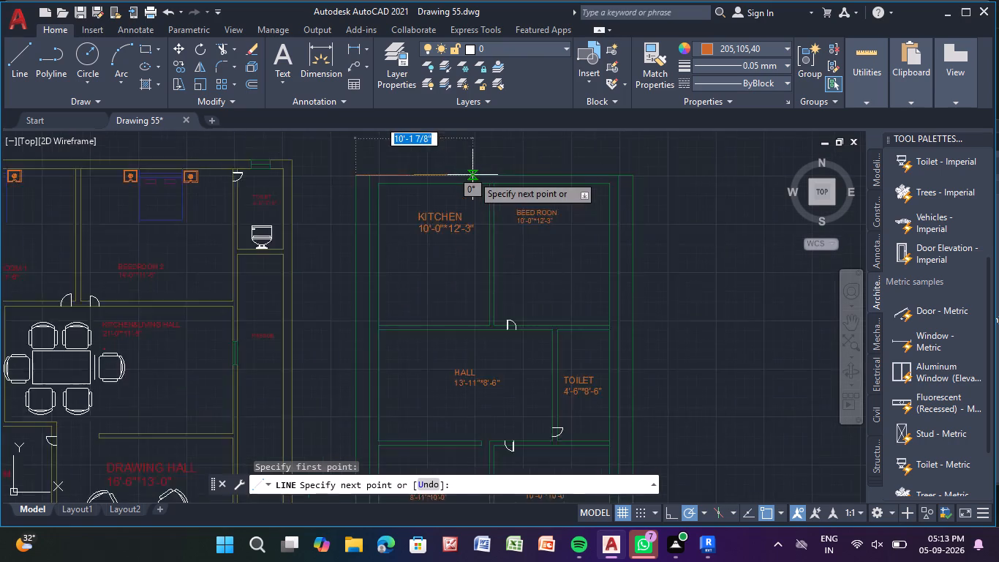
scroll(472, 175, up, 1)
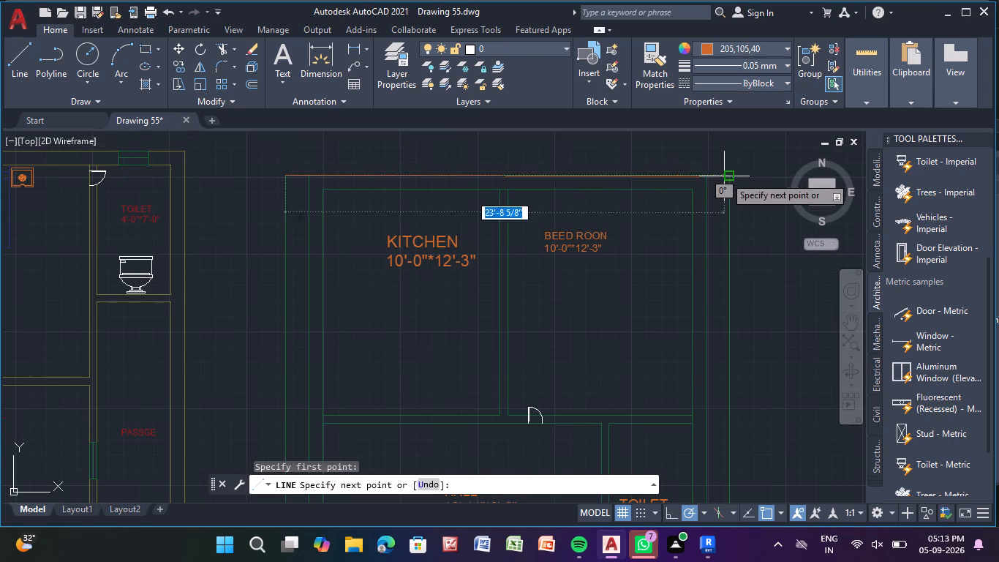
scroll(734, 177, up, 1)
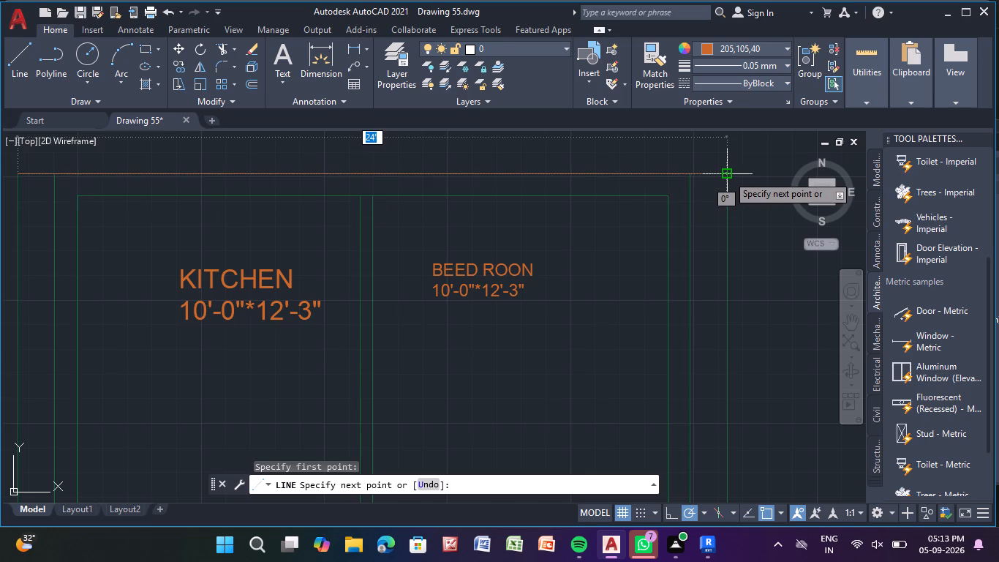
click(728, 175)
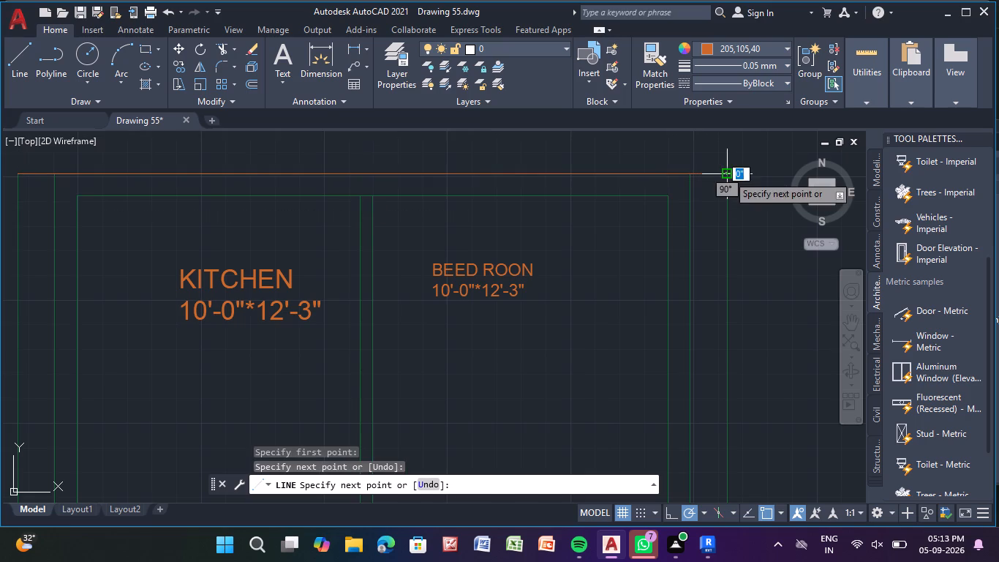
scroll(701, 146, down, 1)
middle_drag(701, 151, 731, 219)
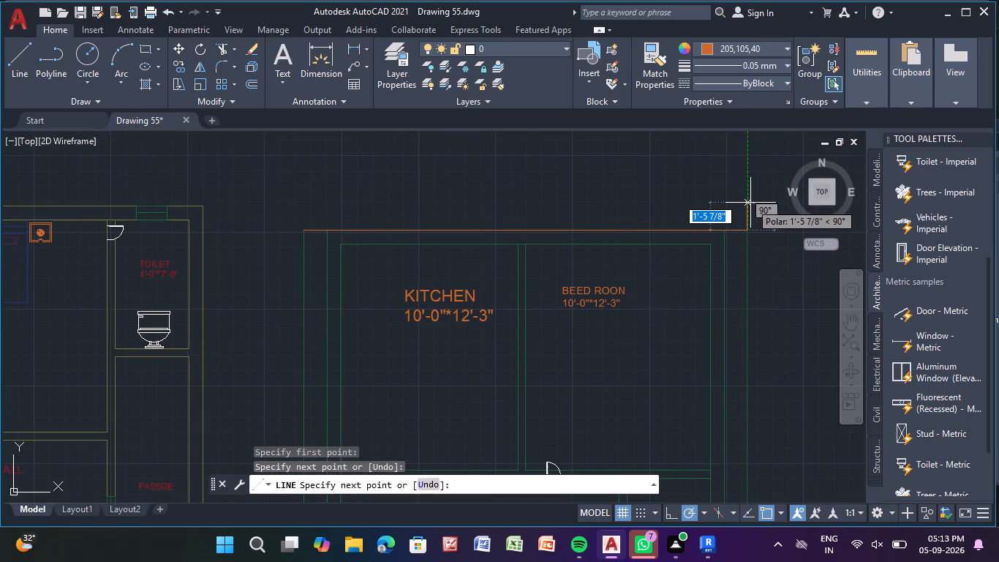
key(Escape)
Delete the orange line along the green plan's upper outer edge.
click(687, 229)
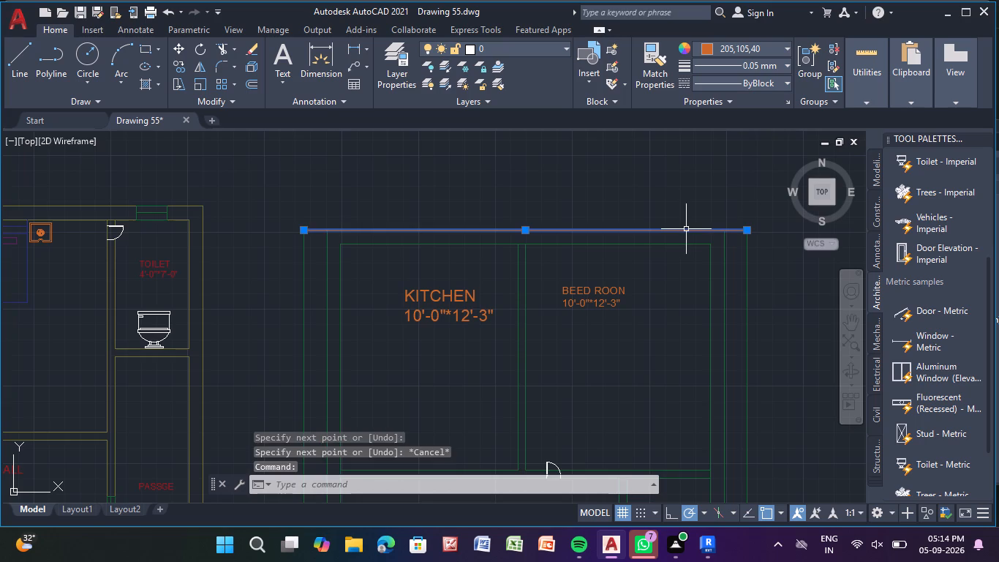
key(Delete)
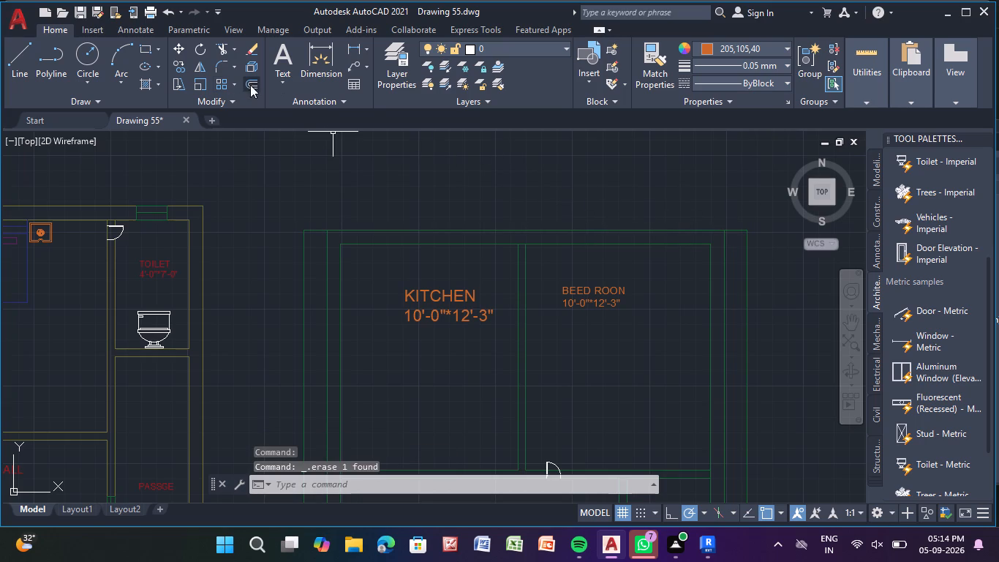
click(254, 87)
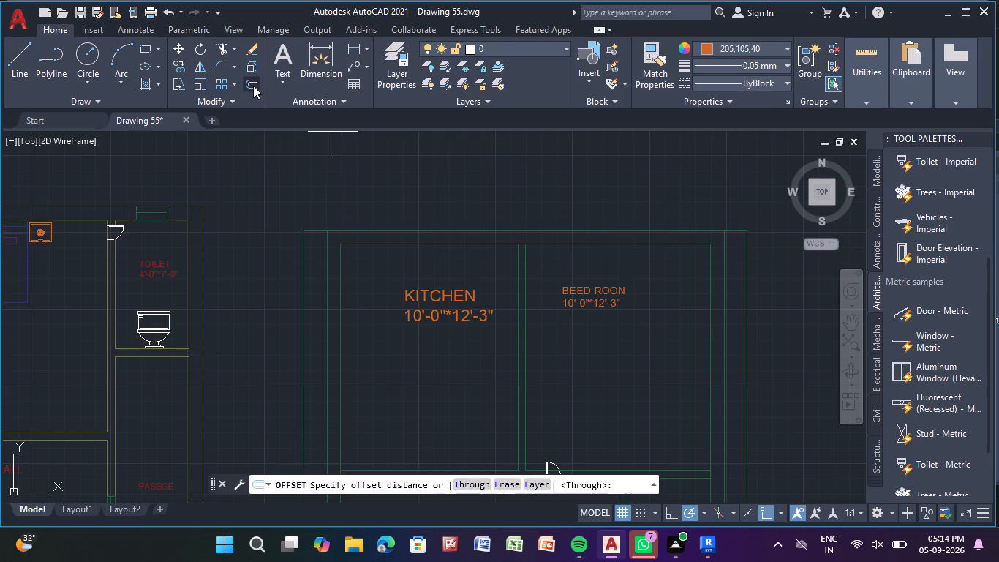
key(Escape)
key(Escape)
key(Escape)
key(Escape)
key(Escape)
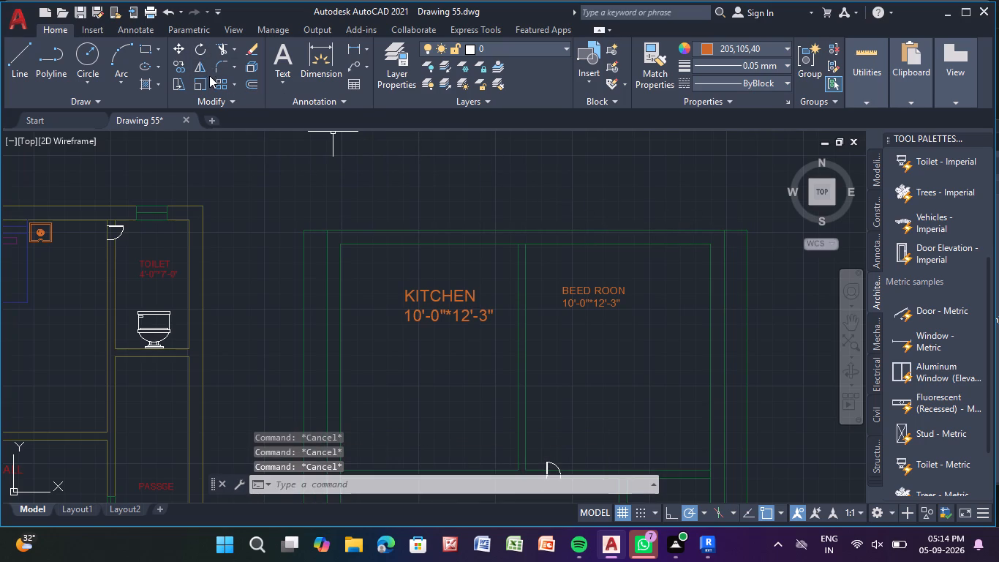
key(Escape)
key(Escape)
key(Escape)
Add a linear dimension across the green plan's outer width, above the KITCHEN and BEED ROON.
click(347, 44)
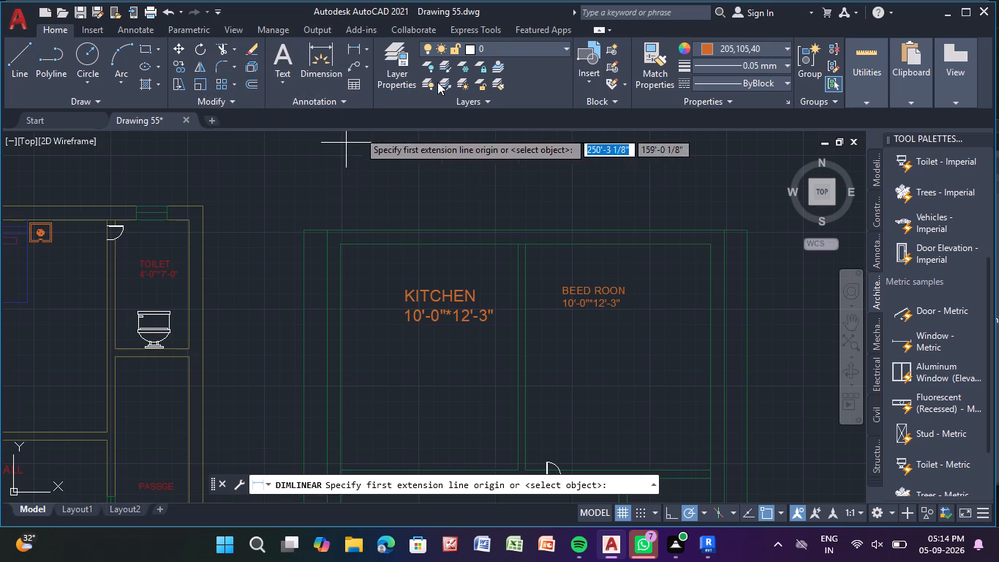
click(307, 233)
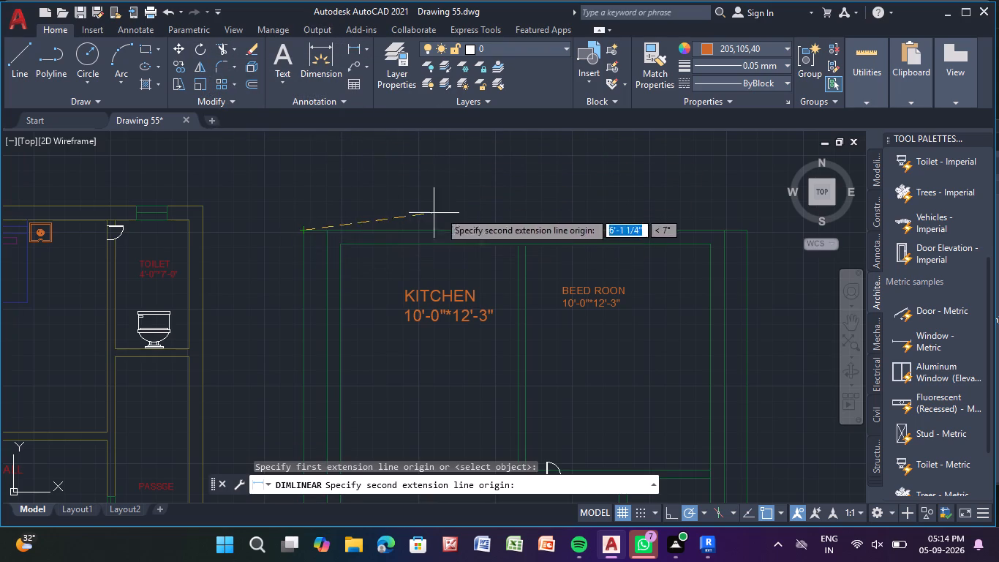
middle_drag(548, 207, 344, 169)
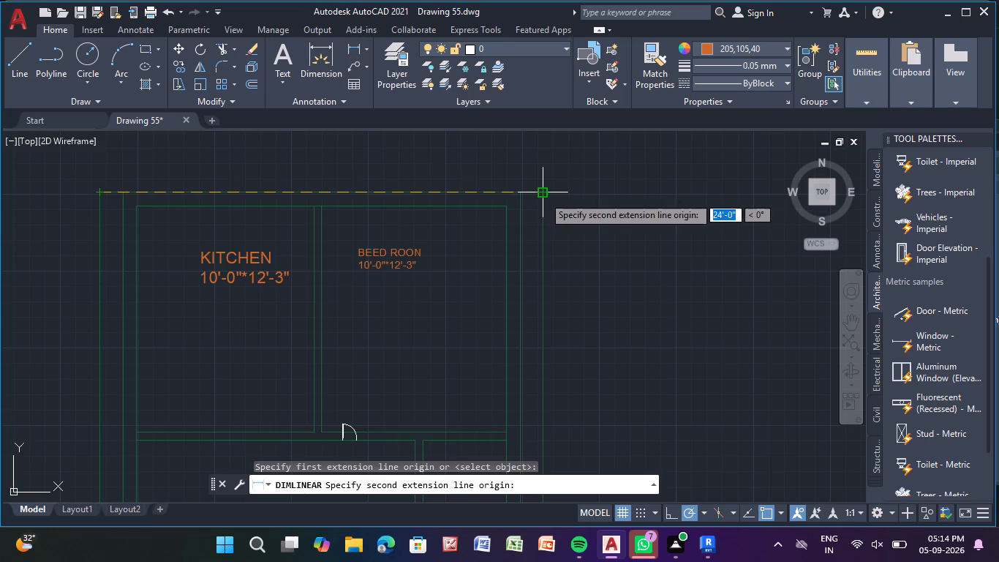
click(543, 196)
click(532, 155)
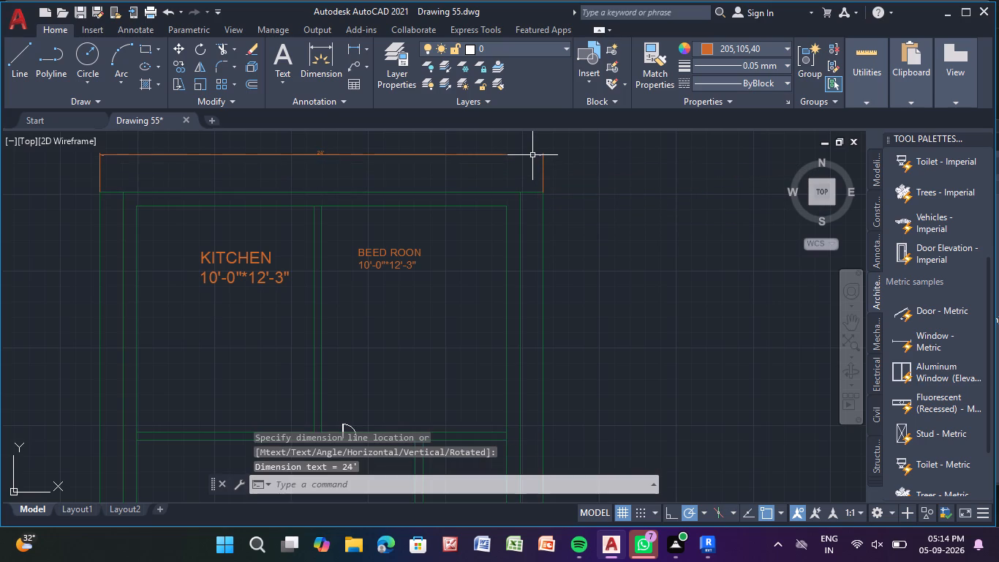
Add a vertical linear dimension along the full length of the green plan's outer edge on the TOILET side.
click(355, 50)
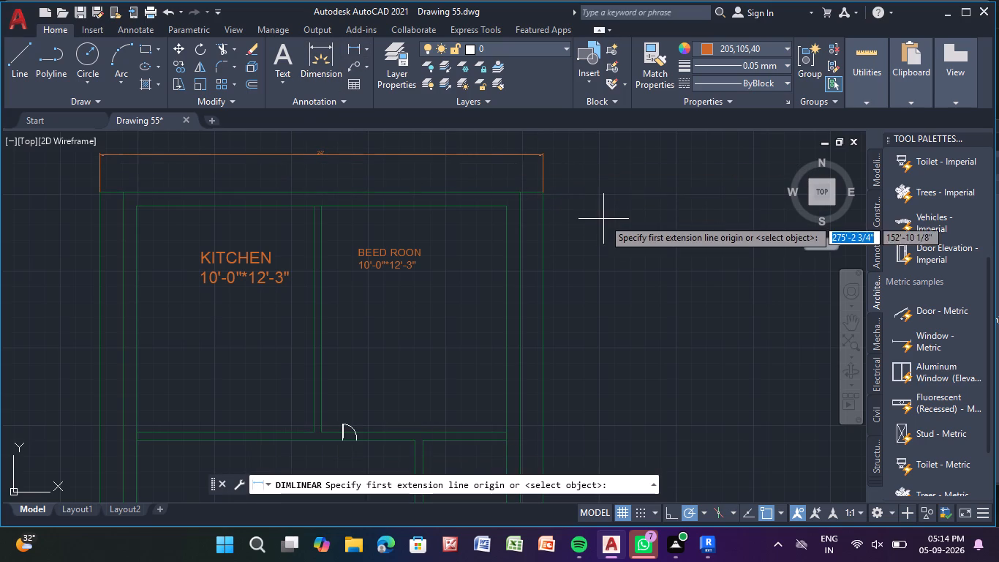
middle_drag(595, 220, 557, 160)
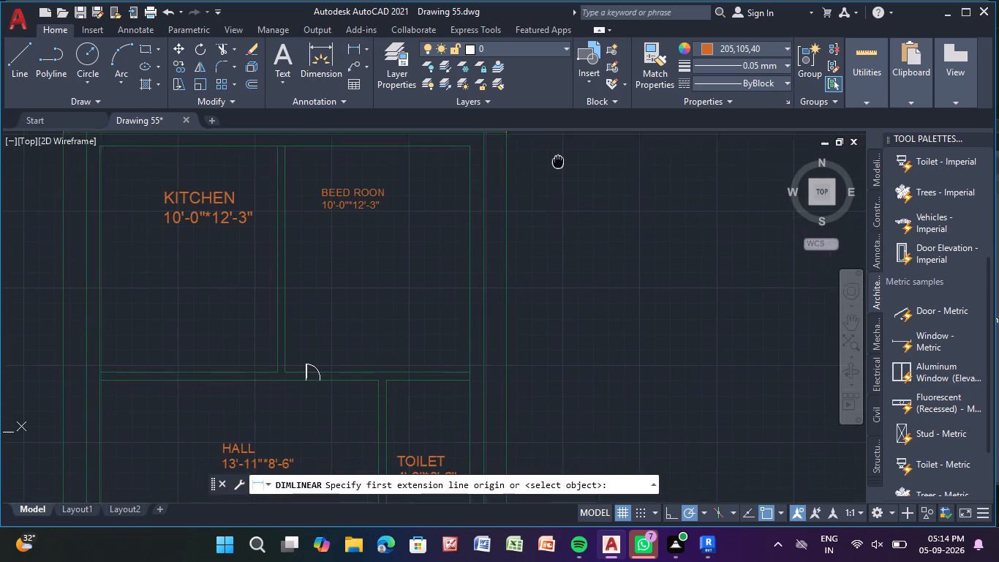
middle_drag(557, 160, 553, 155)
scroll(548, 169, down, 2)
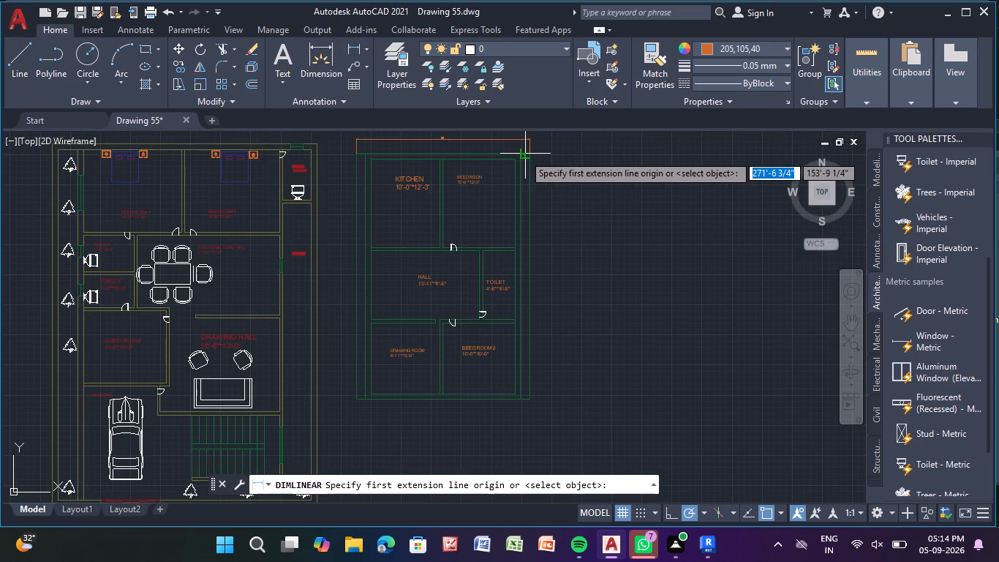
click(528, 153)
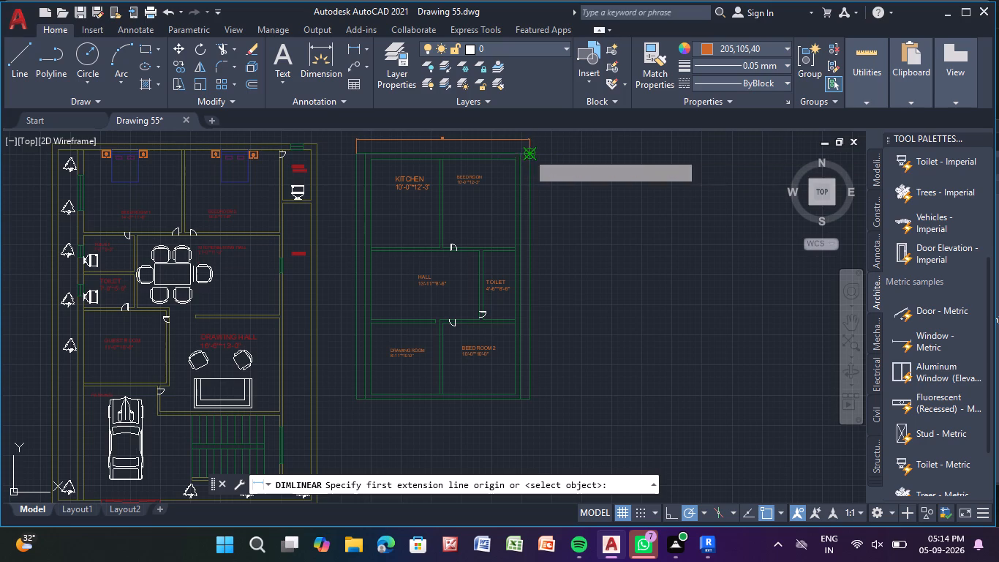
click(533, 402)
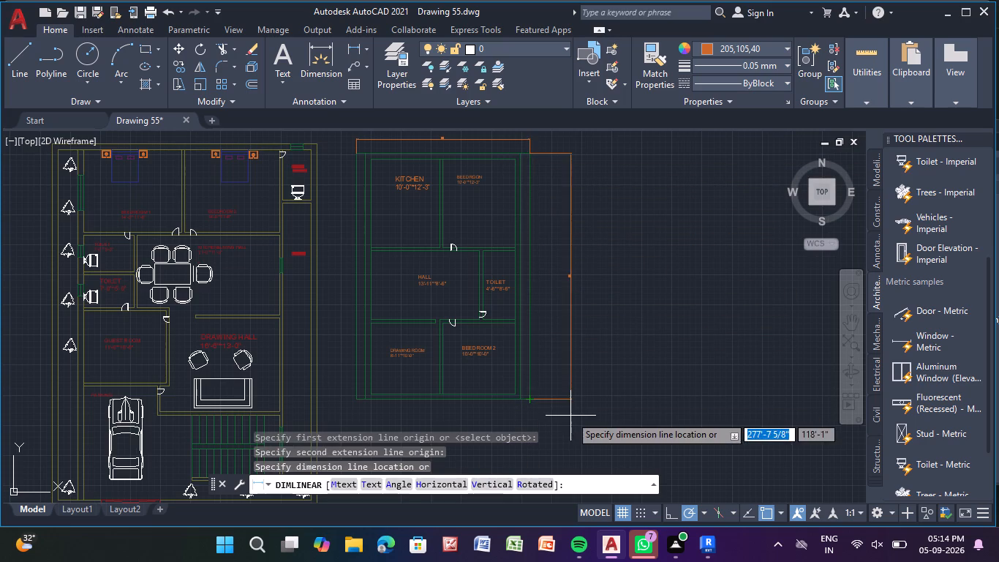
click(552, 395)
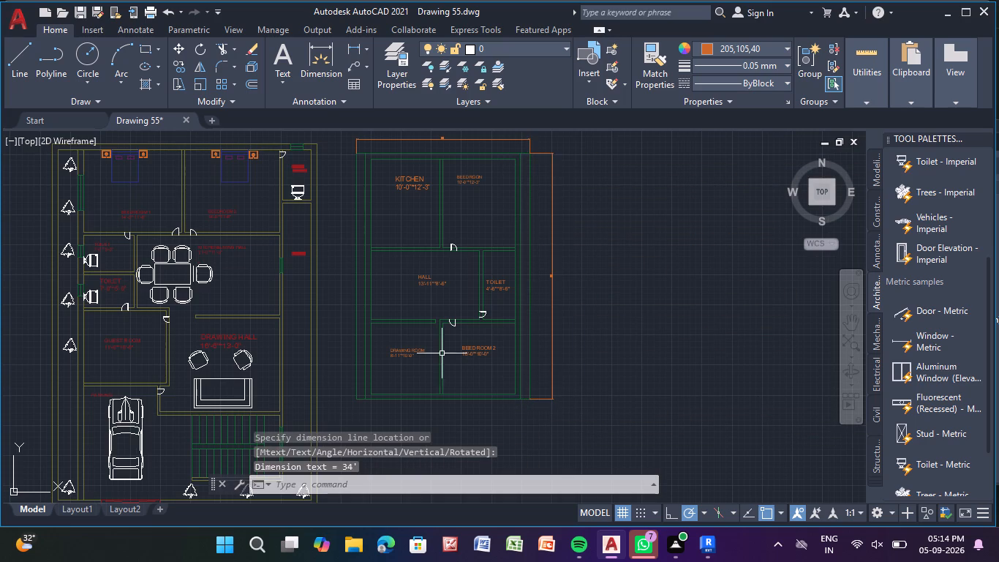
Trim the TOILET-side wall line out of the TOILET door opening, including the piece inside the door leaf.
scroll(535, 288, up, 4)
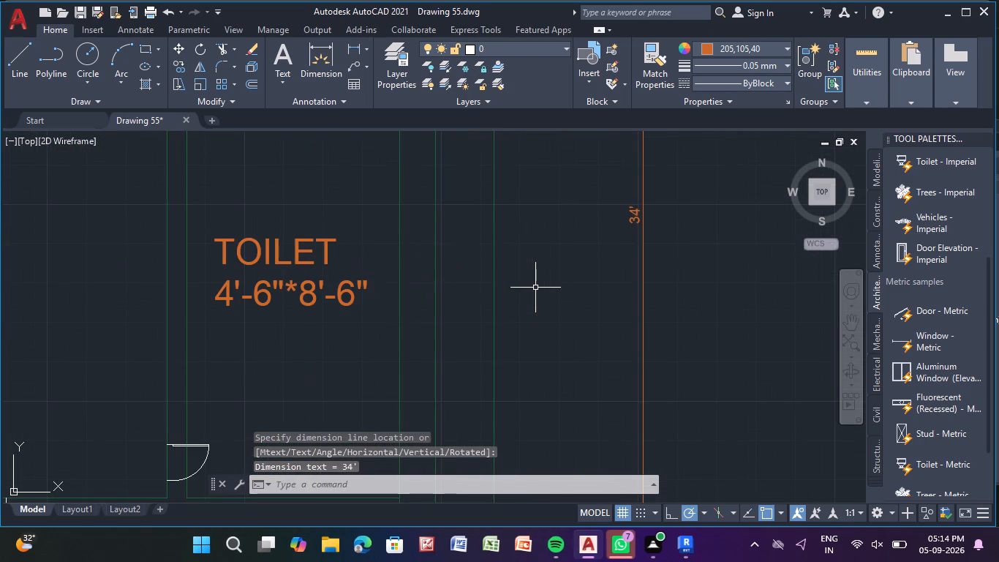
scroll(535, 288, down, 2)
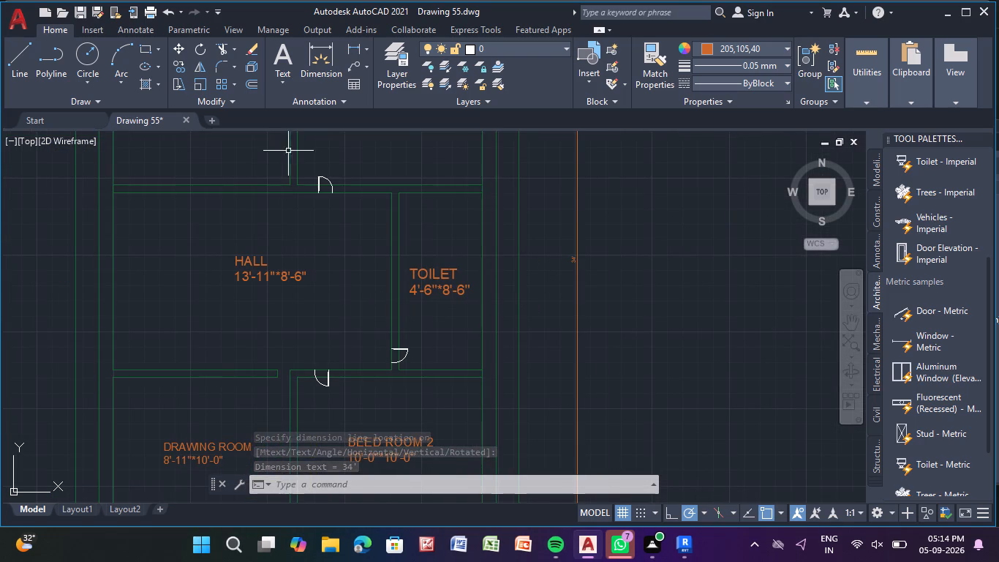
click(219, 43)
scroll(402, 331, up, 1)
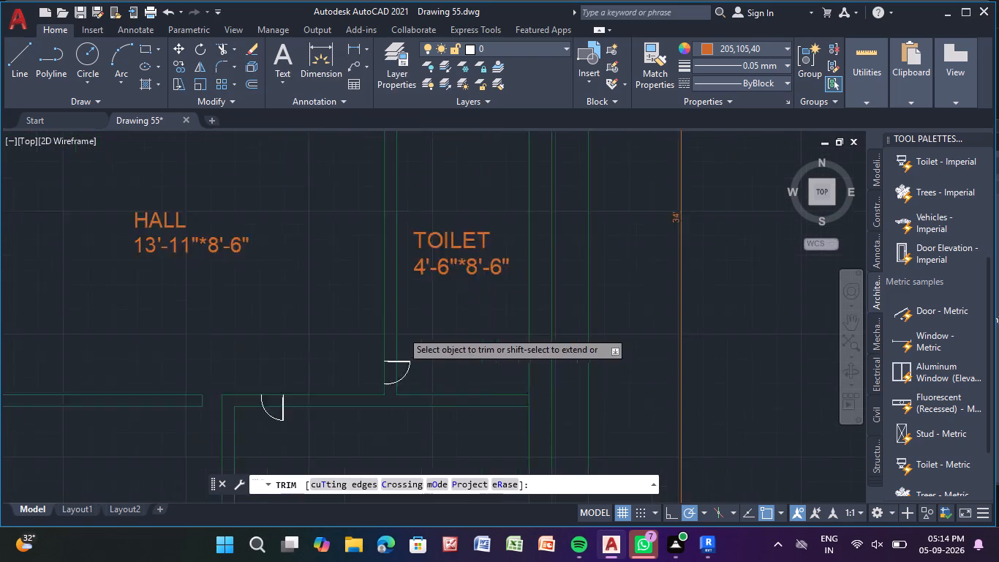
scroll(401, 331, up, 1)
middle_drag(354, 241, 347, 129)
scroll(391, 285, up, 1)
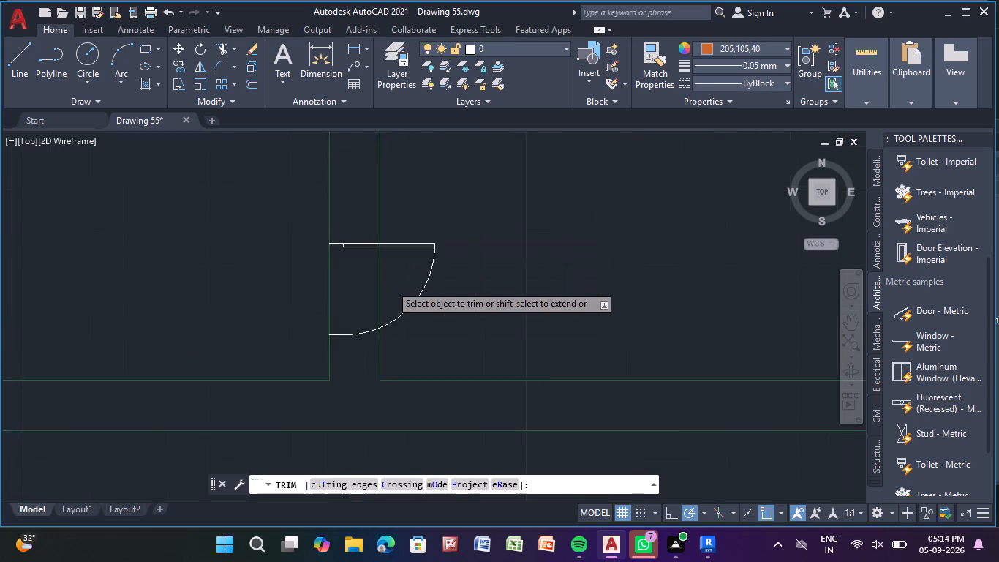
scroll(391, 285, up, 2)
drag(391, 285, 366, 304)
scroll(366, 217, up, 4)
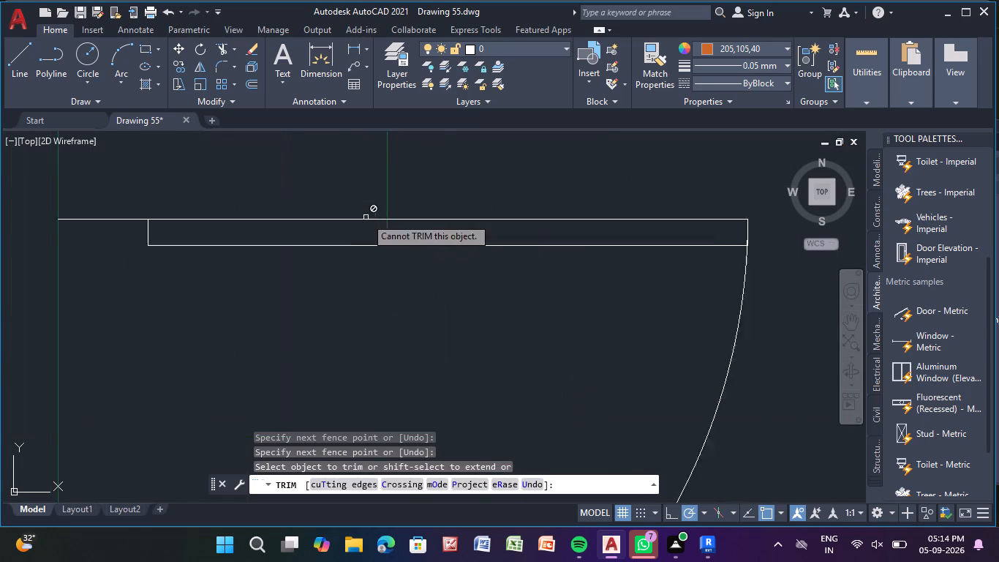
drag(428, 237, 370, 252)
scroll(381, 269, down, 5)
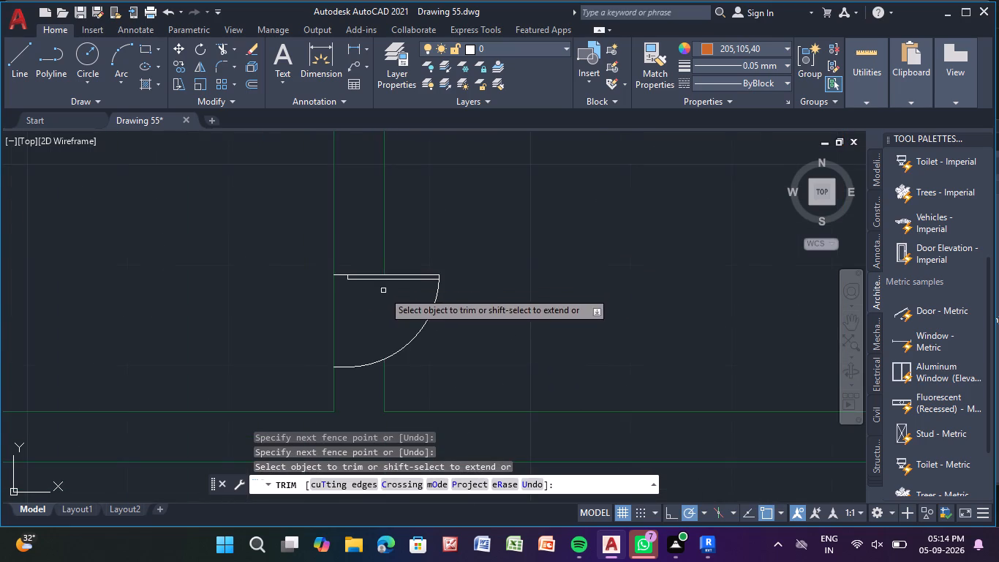
Trim the bedroom-side wall line out of the door opening between HALL and BEED ROOM 2, including the piece inside the door leaf.
scroll(371, 338, down, 2)
scroll(191, 391, up, 2)
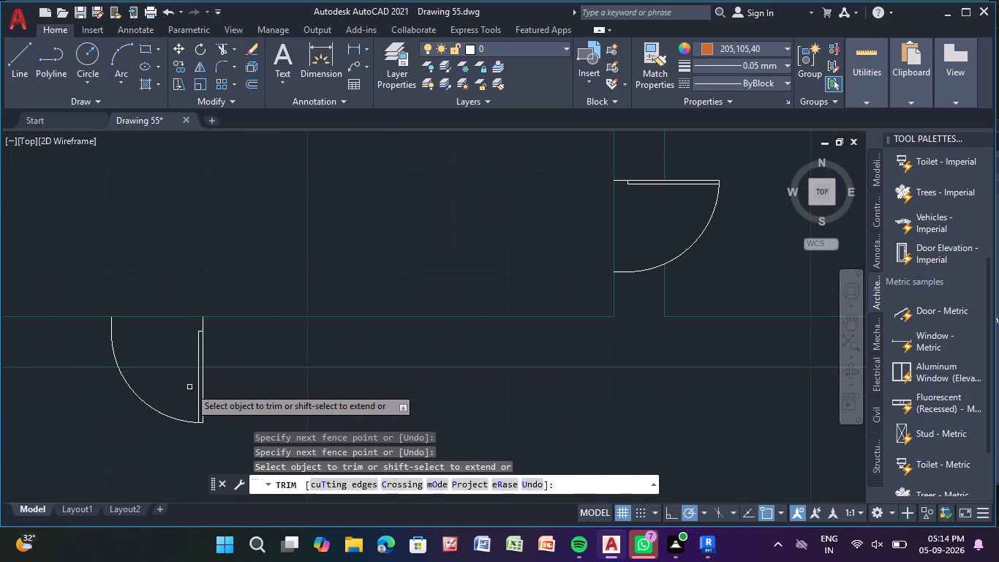
middle_drag(189, 386, 287, 291)
scroll(273, 243, up, 2)
drag(274, 293, 244, 382)
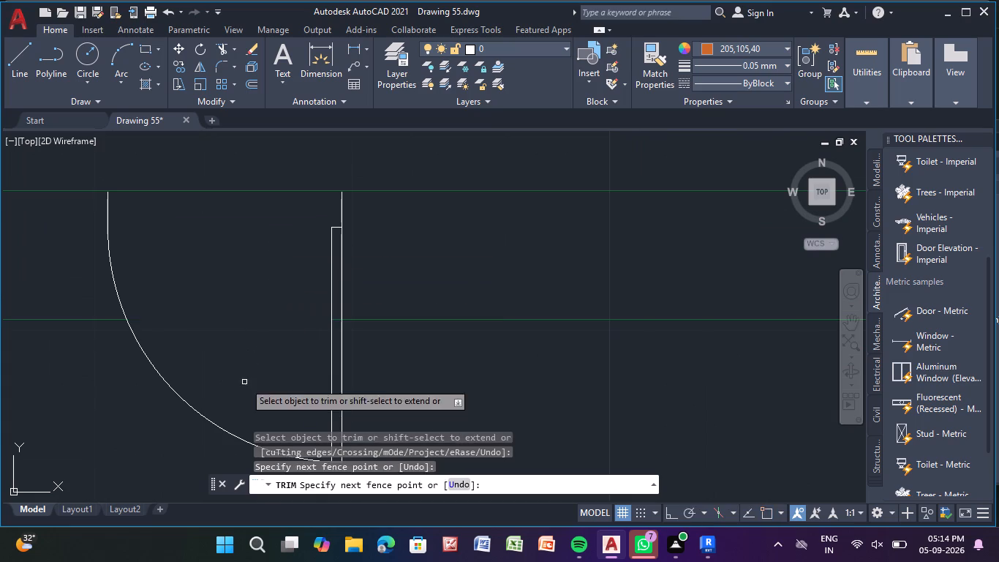
scroll(331, 327, up, 3)
drag(348, 293, 345, 334)
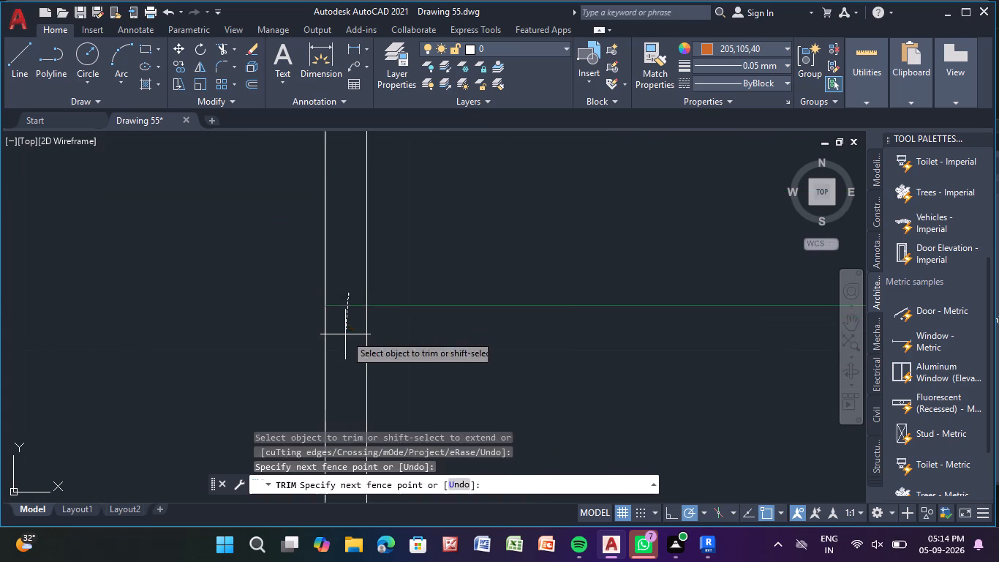
click(345, 334)
Trim the bedroom-side wall line out of the door opening between HALL and BEED ROON, including the piece inside the door leaf.
scroll(339, 319, down, 3)
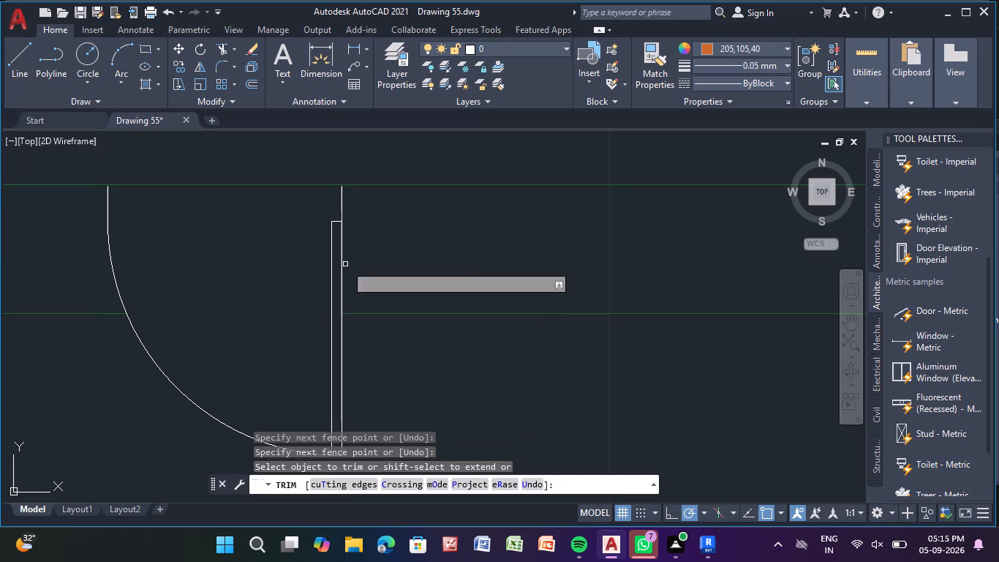
scroll(428, 256, down, 8)
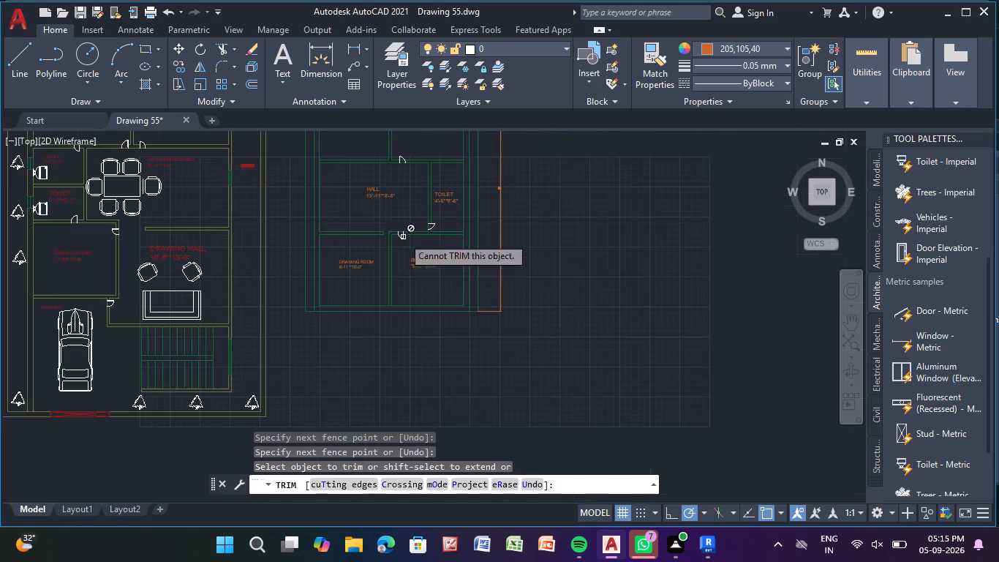
middle_drag(419, 270, 411, 338)
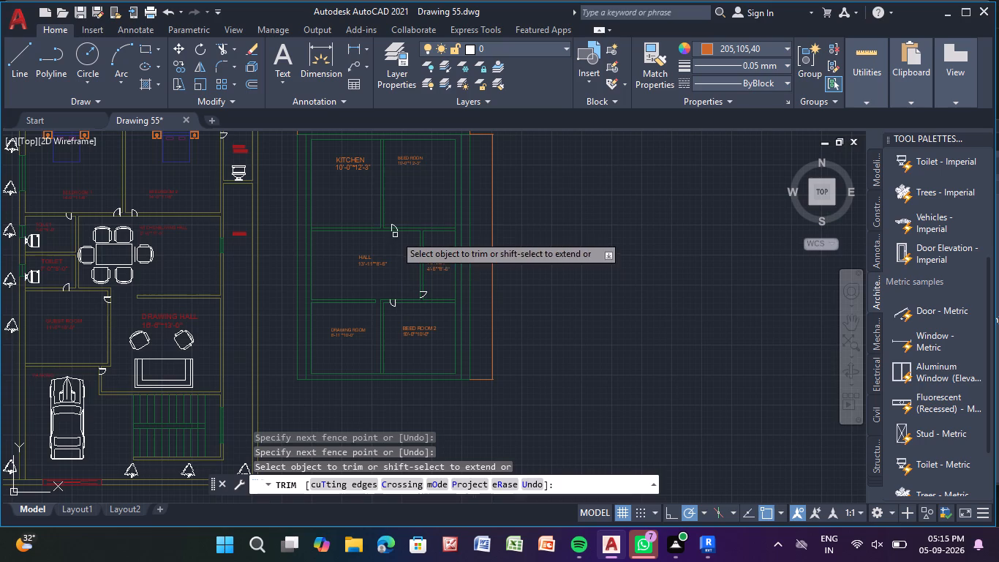
scroll(396, 231, up, 2)
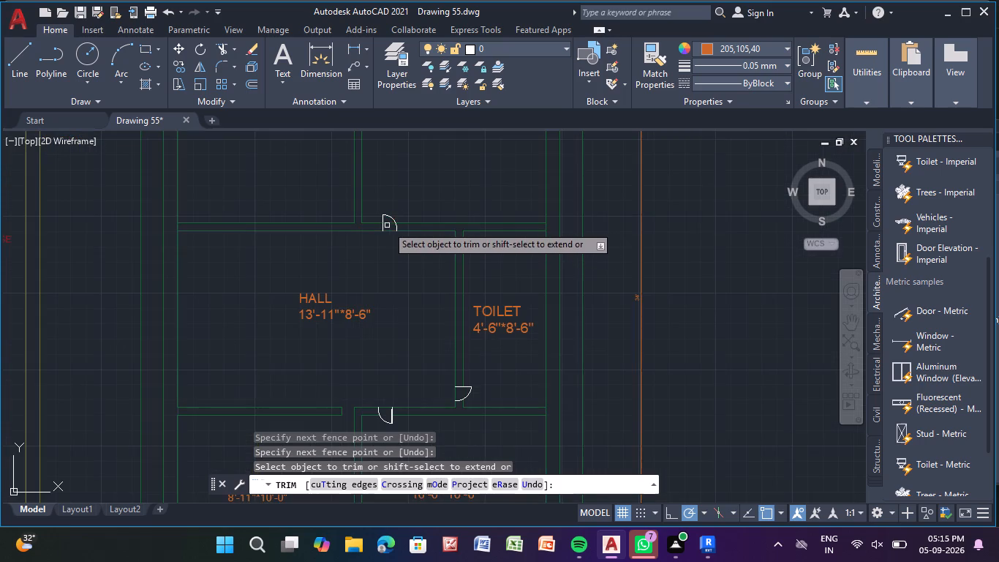
scroll(387, 224, up, 3)
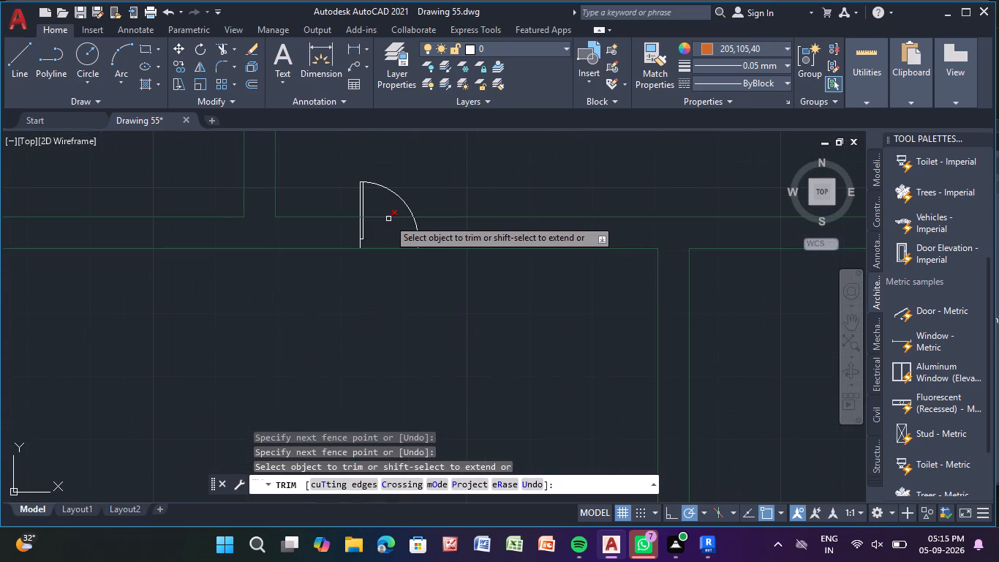
scroll(385, 214, up, 3)
drag(385, 214, 369, 263)
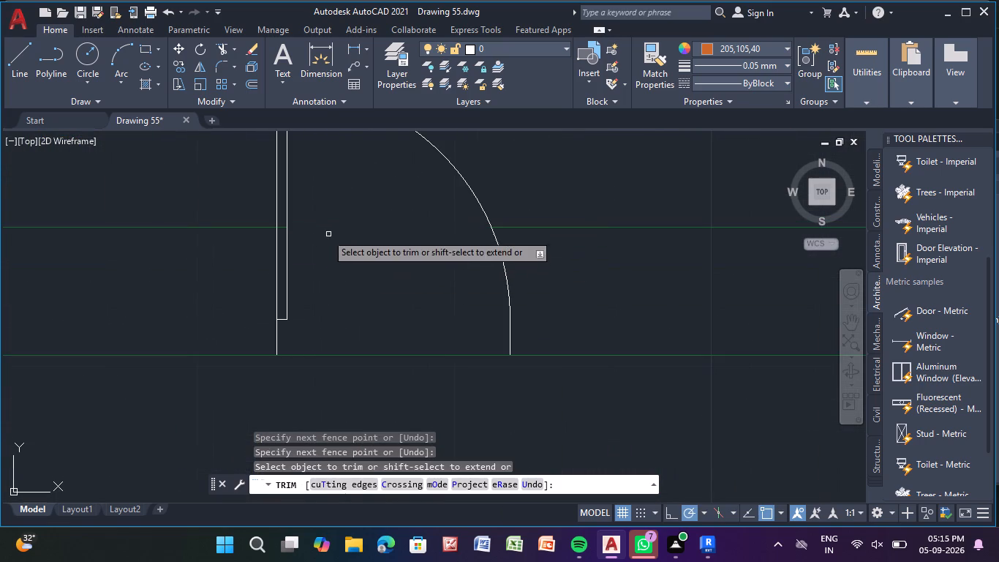
scroll(289, 228, up, 4)
drag(231, 220, 225, 280)
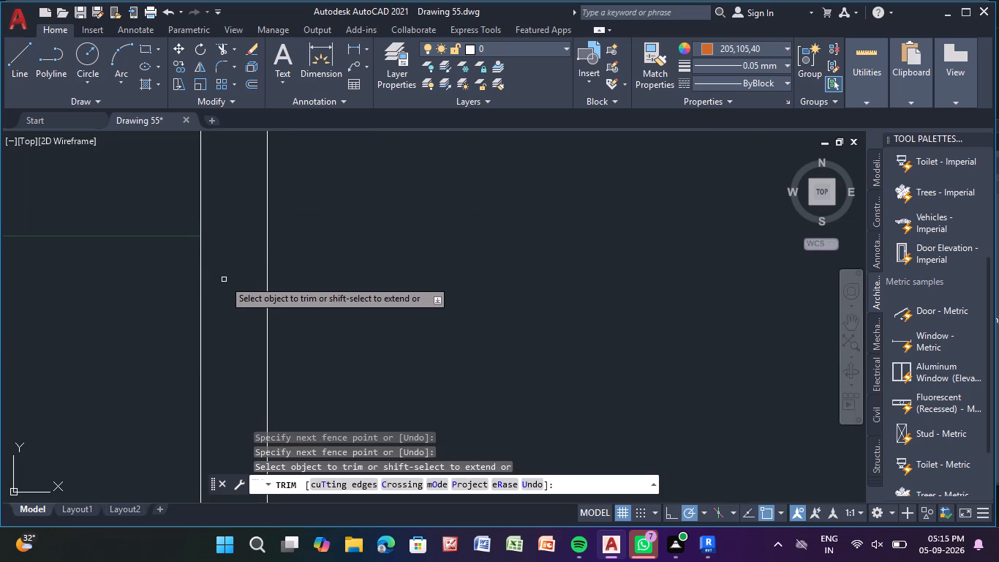
key(Escape)
key(Escape)
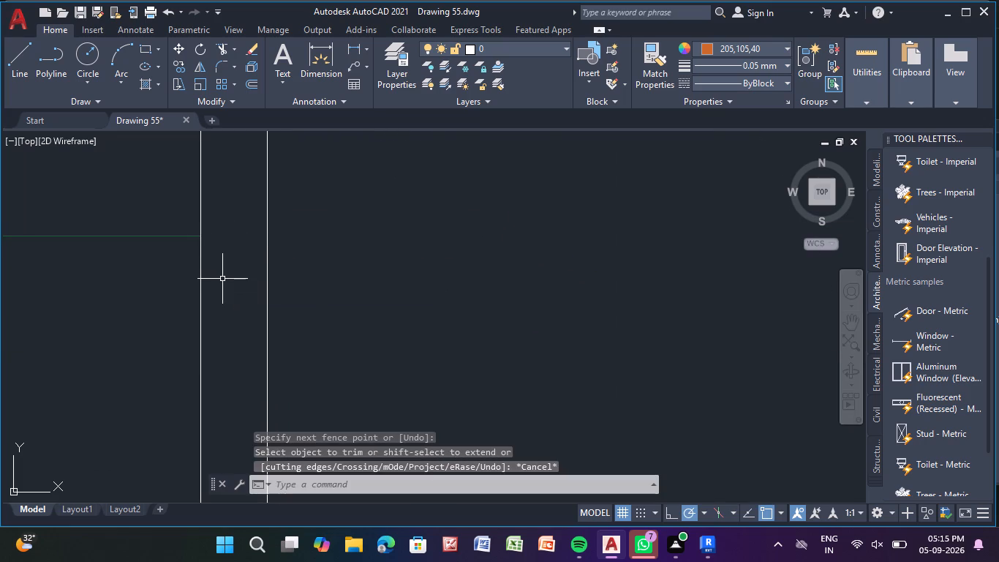
key(Escape)
key(Escape)
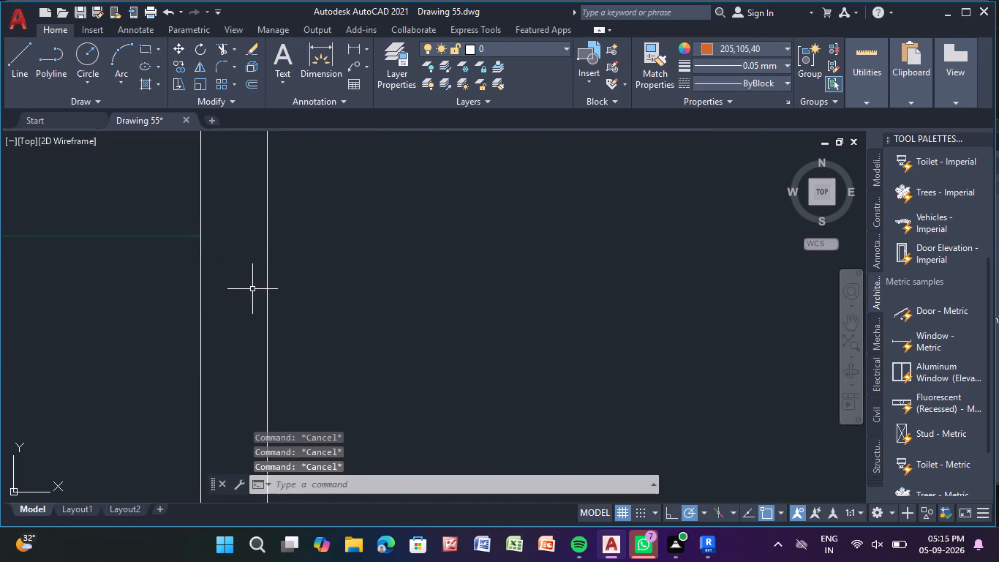
Draw a closed rectangle about 2'-7" long and 5" deep with lines inside the wall between KITCHEN and HALL.
scroll(252, 289, down, 7)
scroll(133, 307, down, 1)
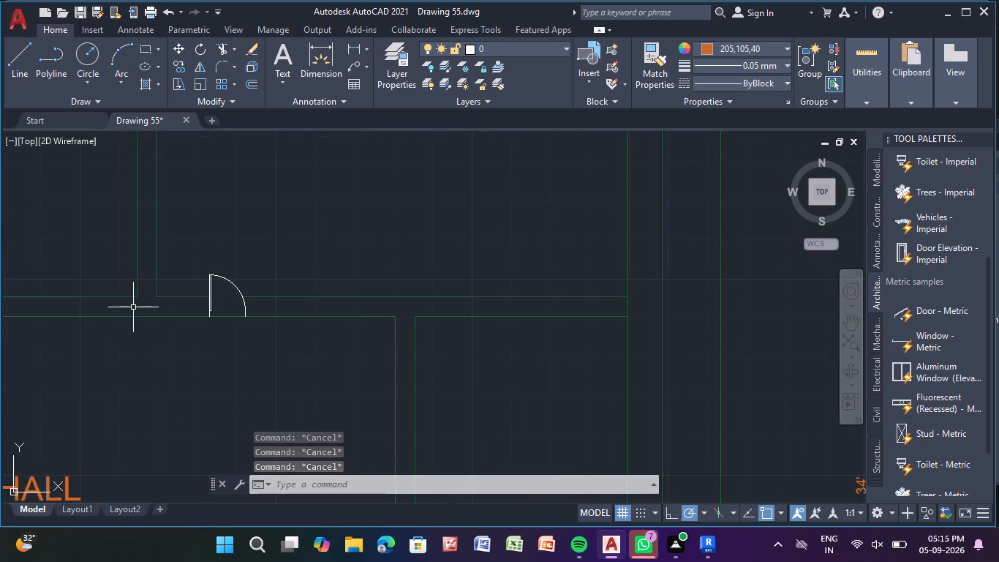
scroll(133, 307, down, 5)
middle_drag(131, 326, 230, 331)
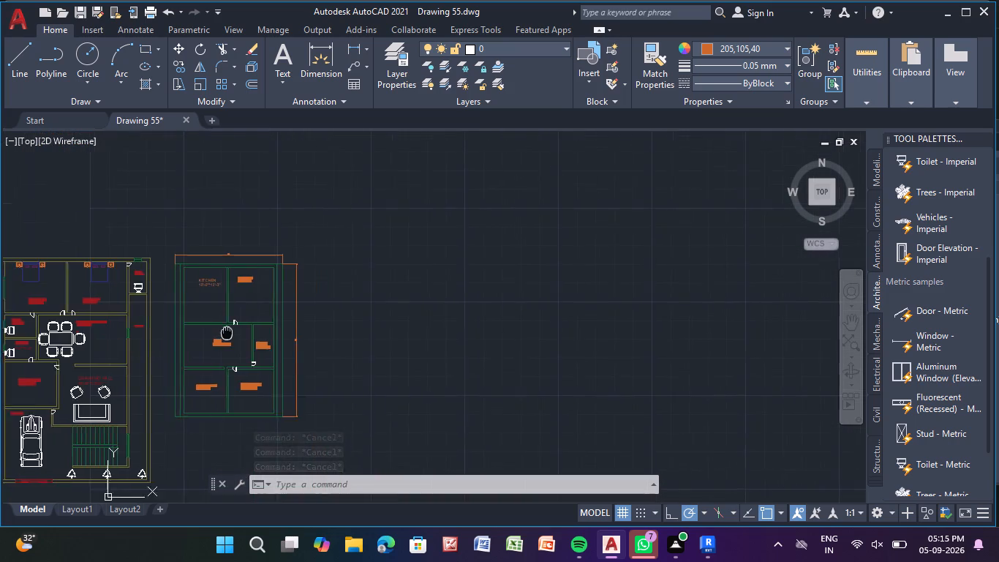
middle_drag(230, 331, 275, 331)
scroll(269, 334, up, 3)
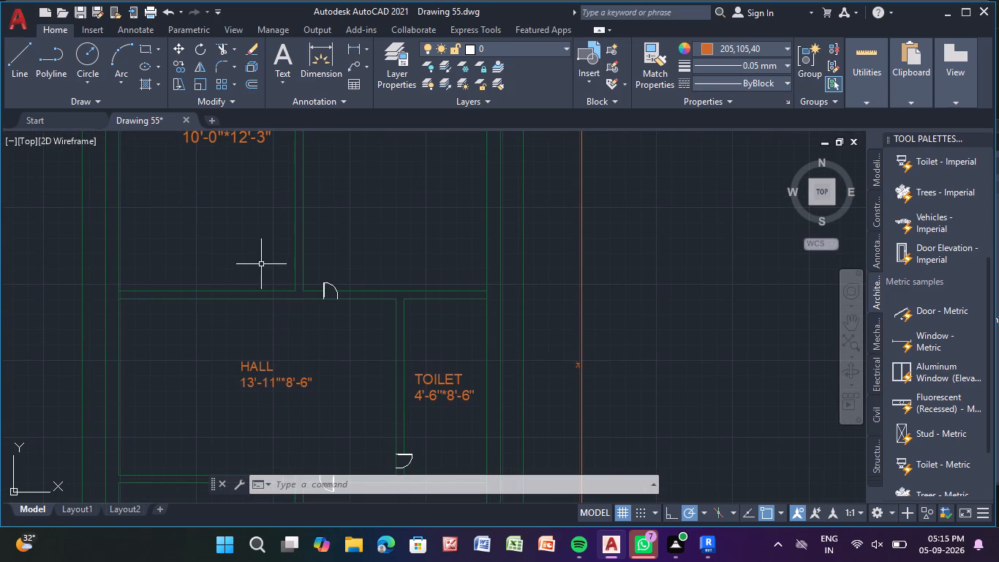
click(26, 54)
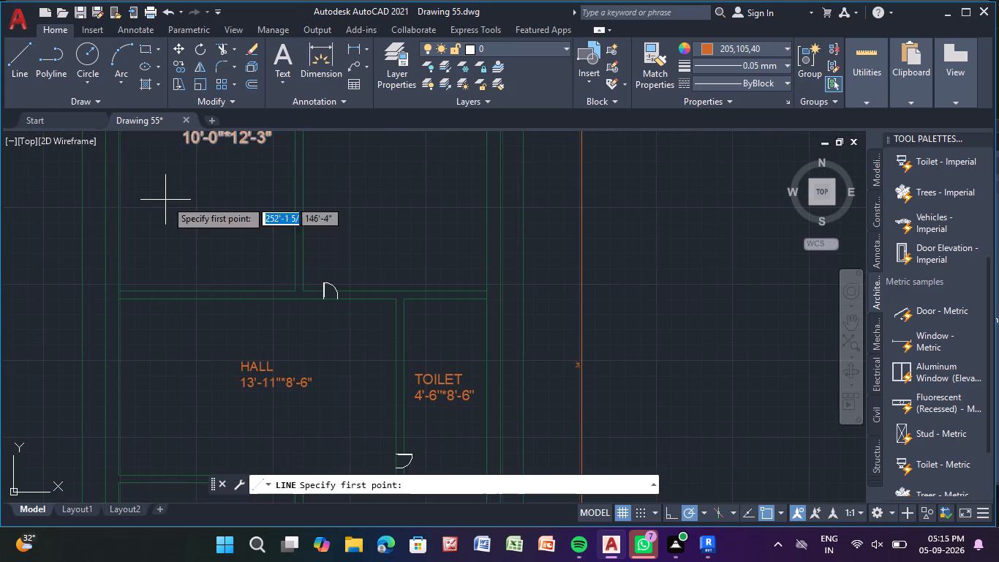
scroll(211, 306, up, 3)
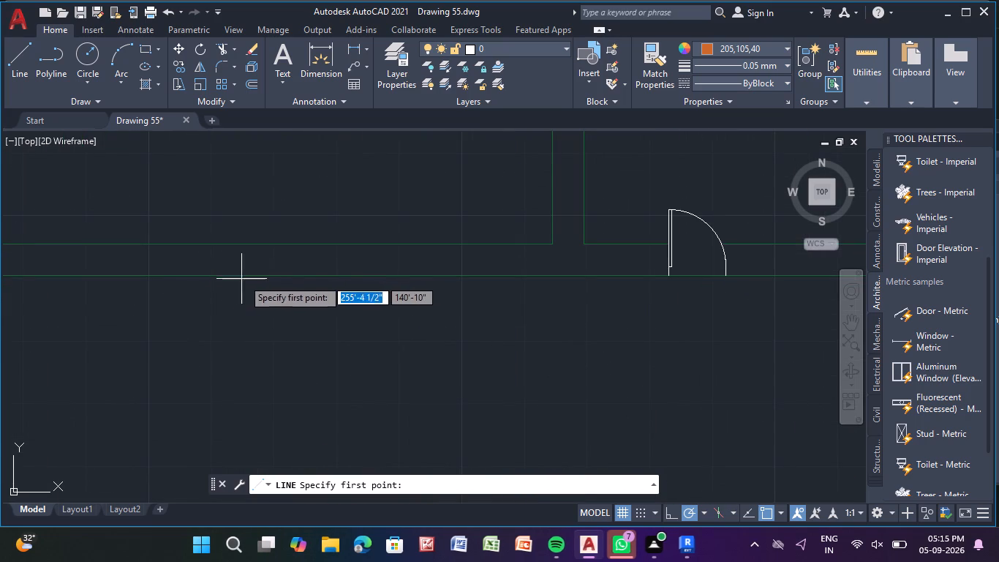
click(271, 277)
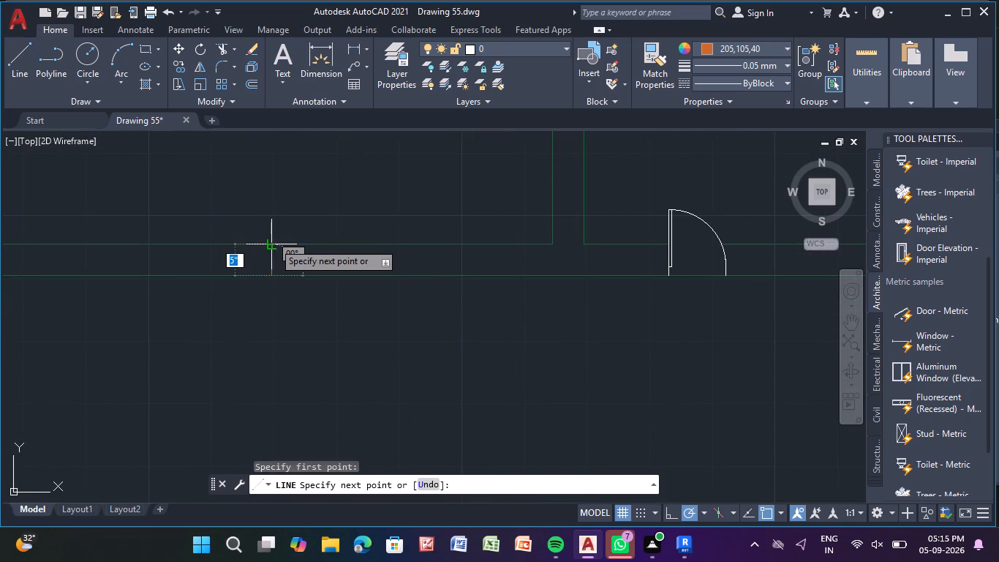
click(274, 242)
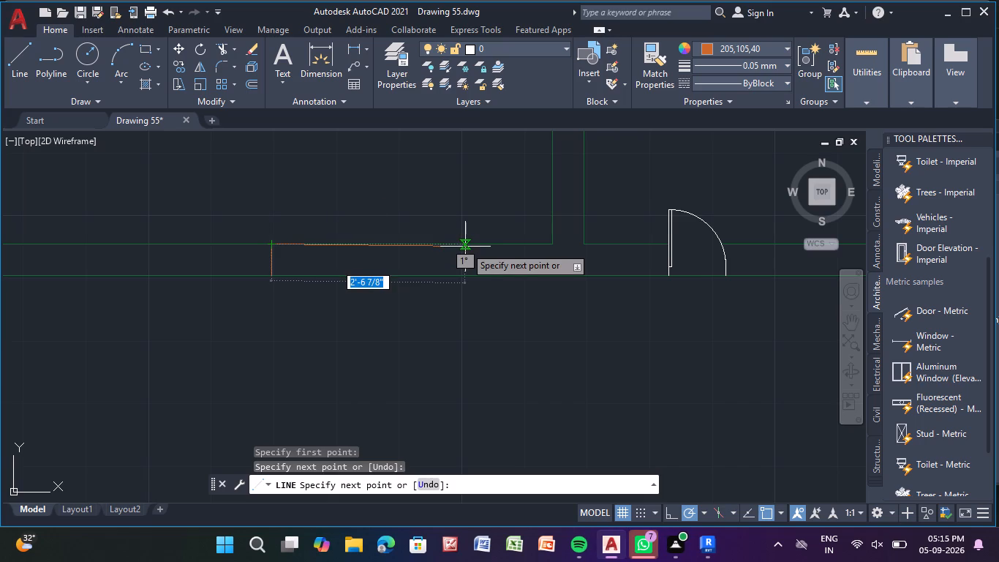
drag(464, 244, 461, 253)
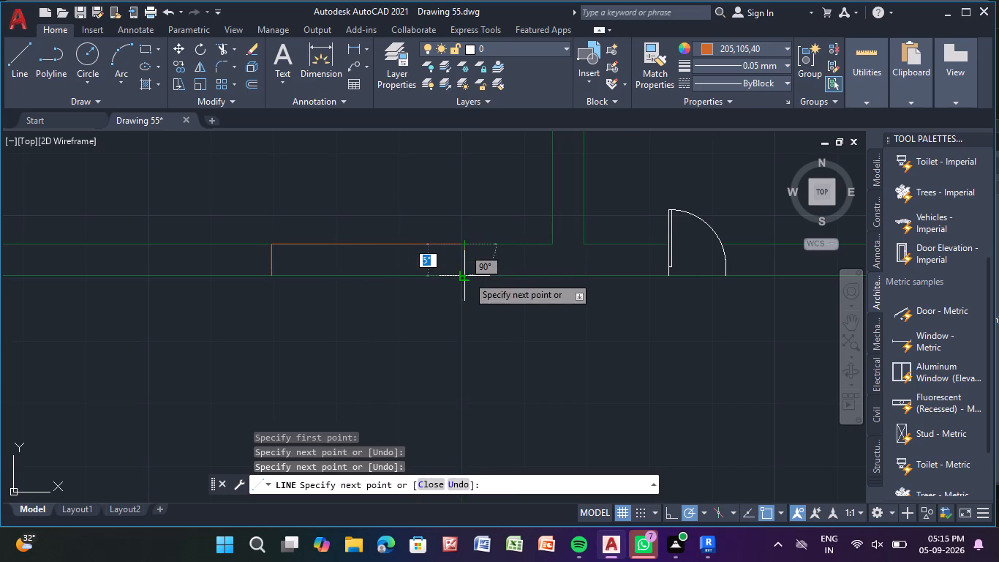
click(463, 275)
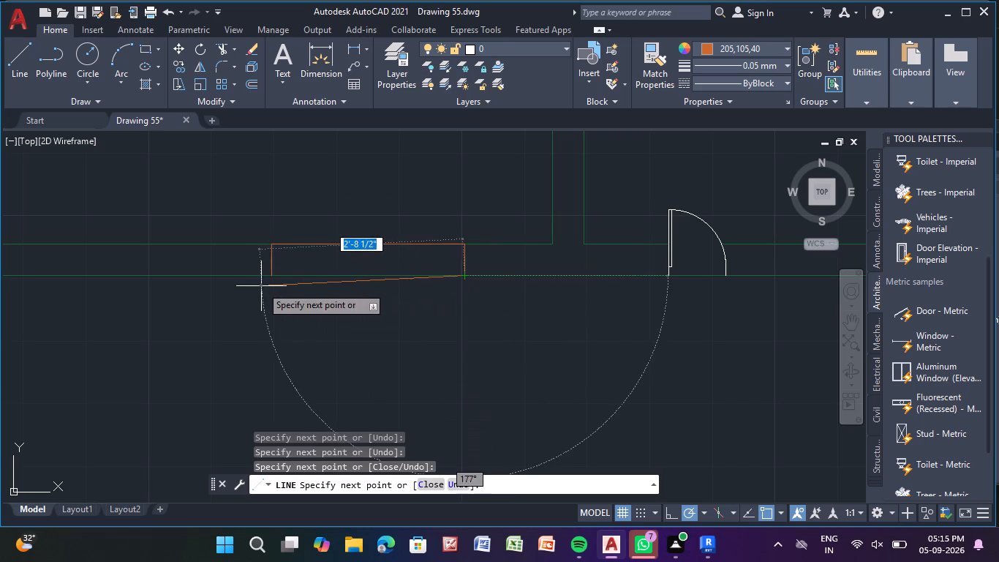
click(270, 277)
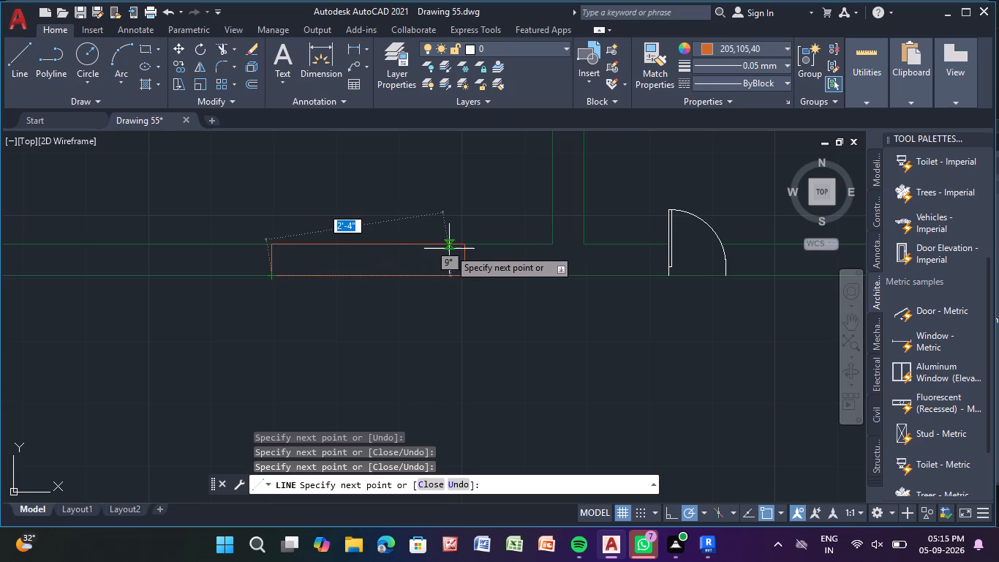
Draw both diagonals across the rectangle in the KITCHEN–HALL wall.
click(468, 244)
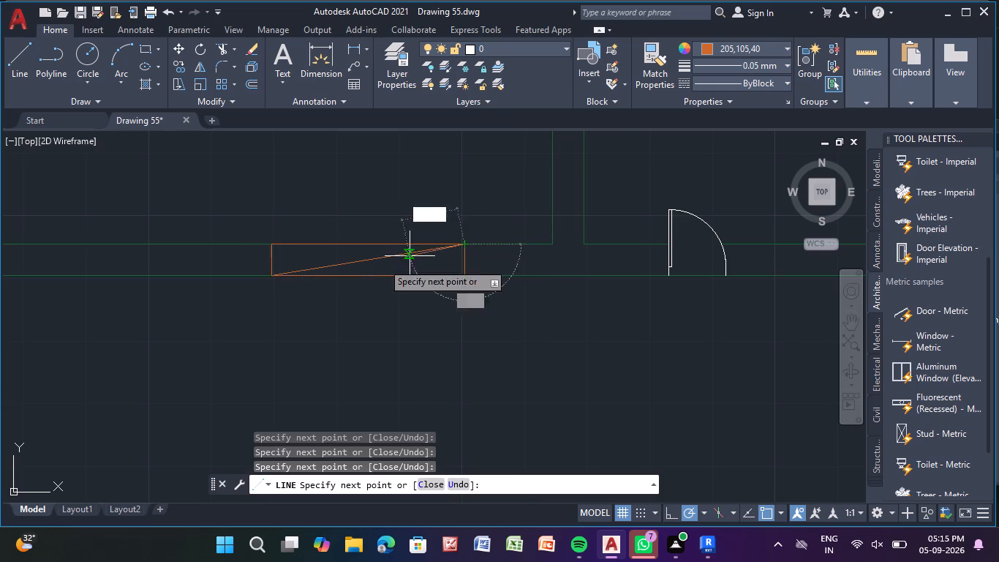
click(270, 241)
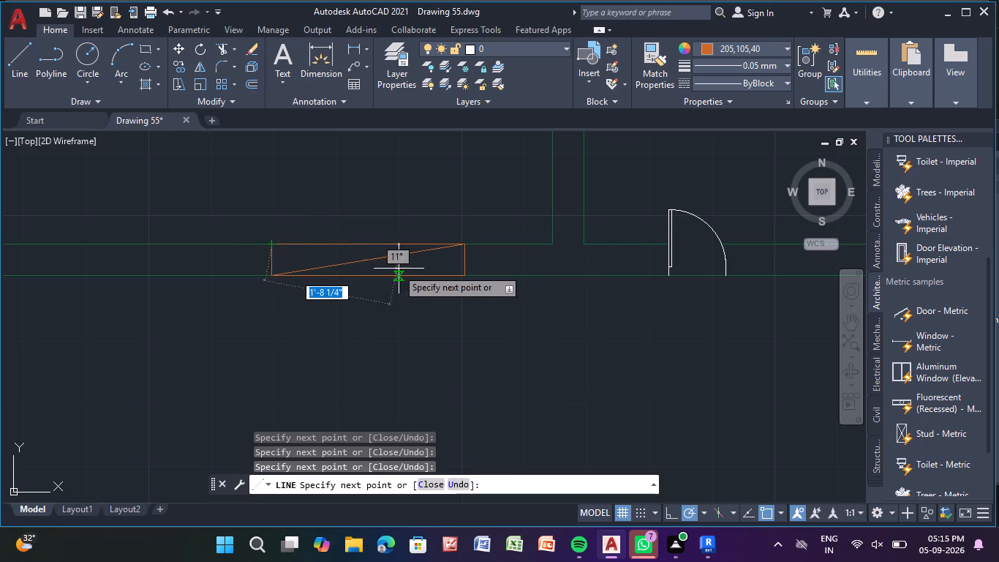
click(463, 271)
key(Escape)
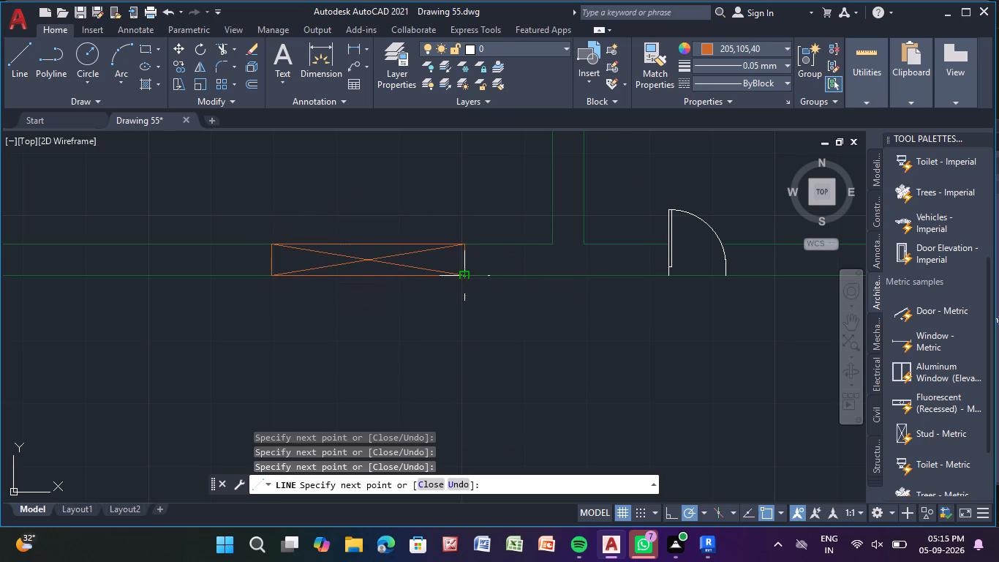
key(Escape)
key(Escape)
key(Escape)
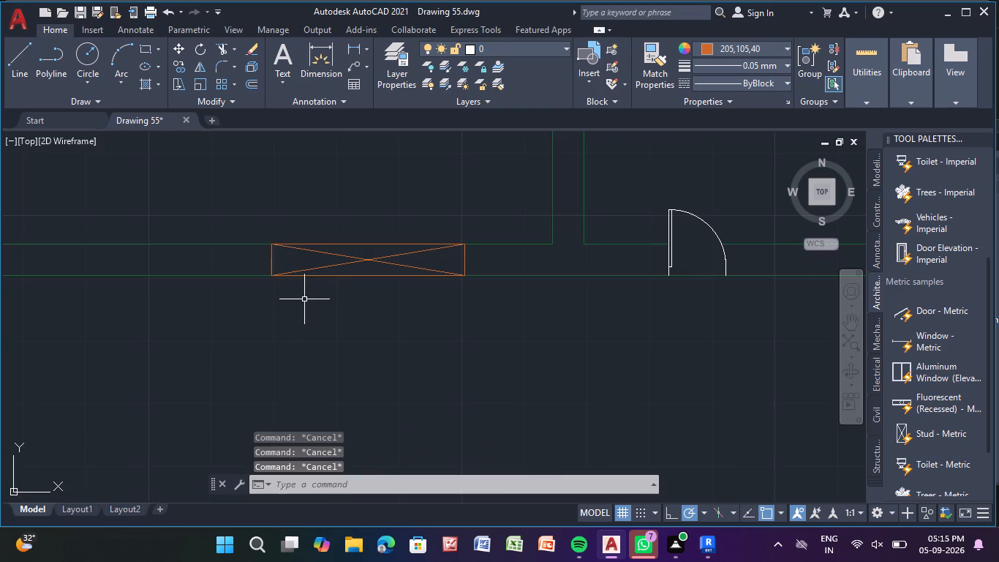
Trim the wall lines and crossed diagonals out of the rectangle between KITCHEN and HALL, up to its two short end lines.
scroll(300, 316, down, 5)
scroll(301, 315, up, 1)
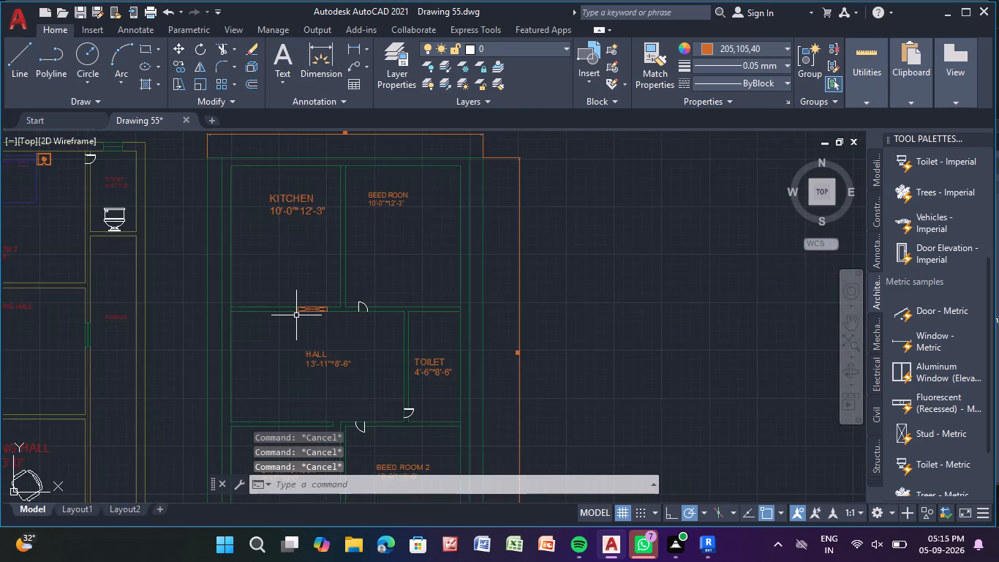
scroll(293, 315, up, 1)
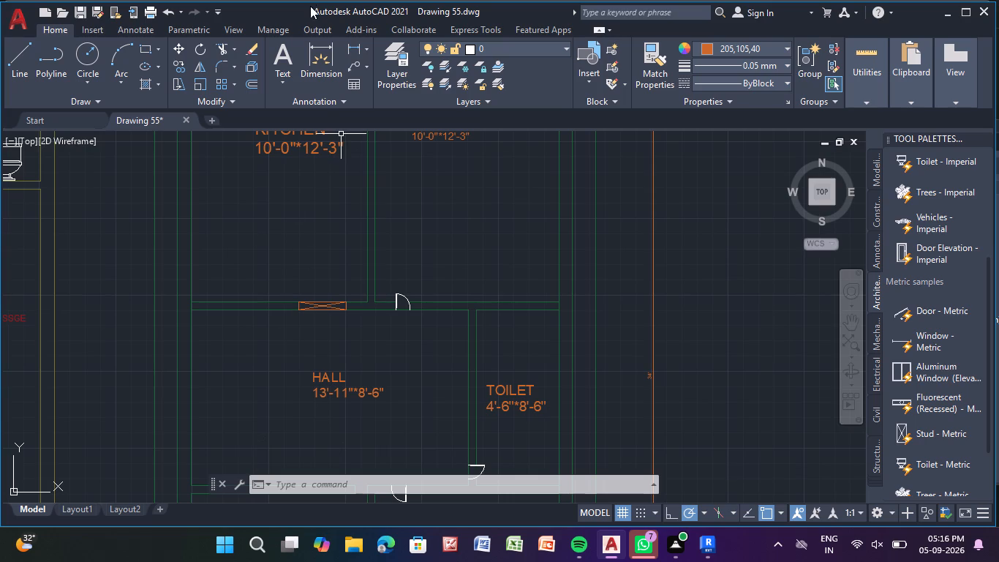
click(214, 45)
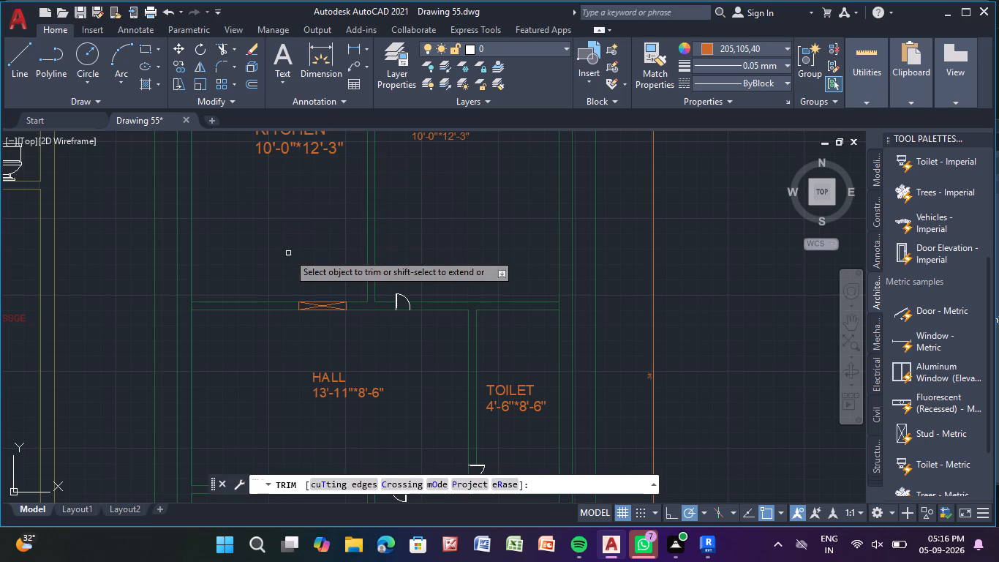
drag(313, 269, 319, 331)
scroll(320, 315, up, 1)
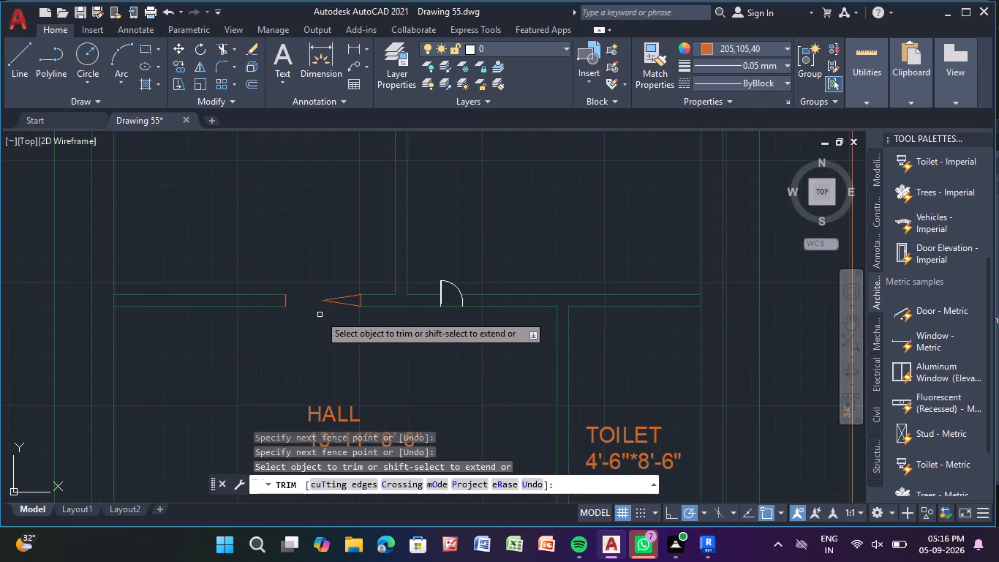
scroll(320, 315, up, 1)
drag(356, 272, 353, 334)
scroll(384, 292, up, 2)
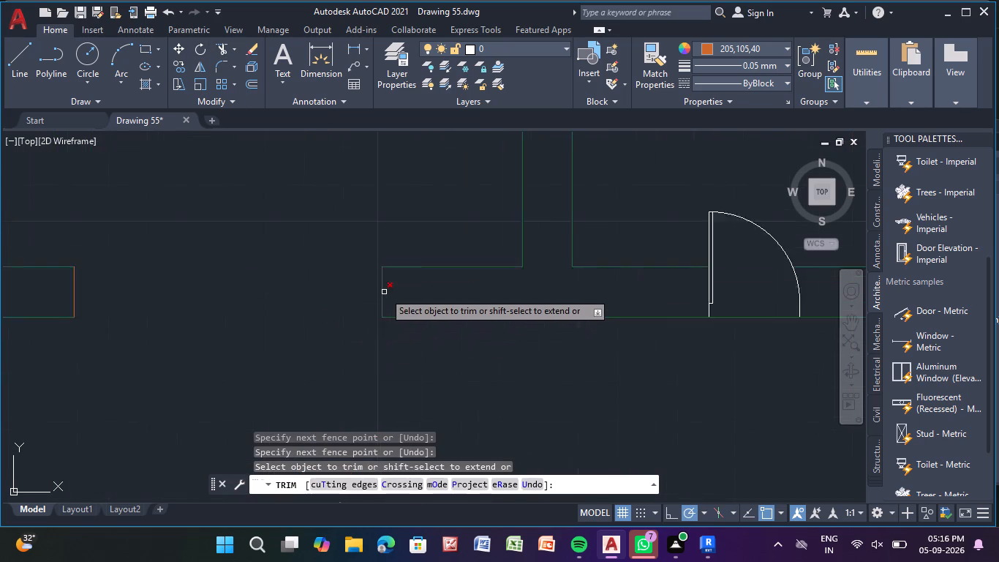
Trim away the short end lines on both sides of the KITCHEN–HALL wall opening.
scroll(384, 292, up, 1)
drag(384, 292, 369, 309)
scroll(309, 307, down, 4)
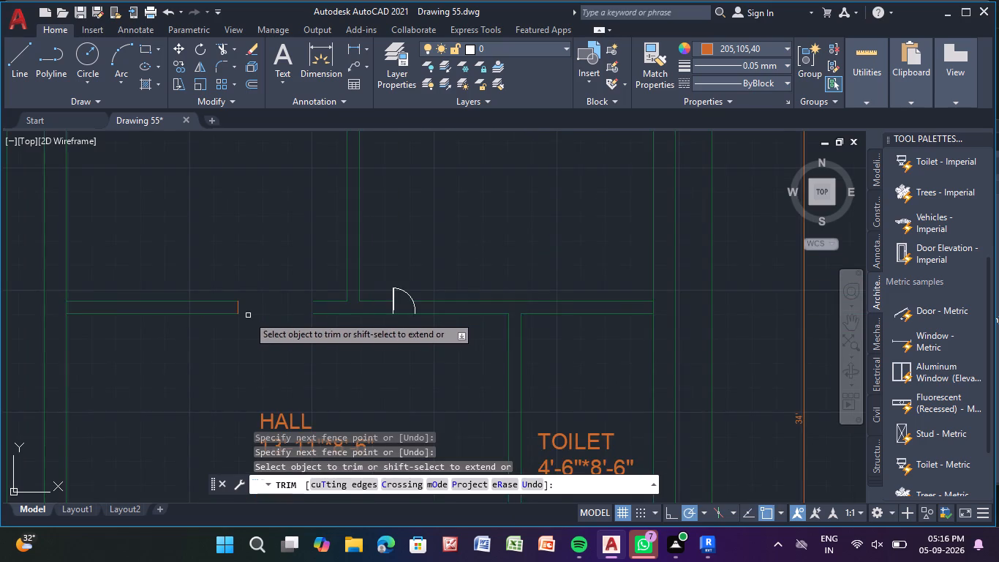
scroll(241, 313, up, 3)
drag(259, 291, 199, 317)
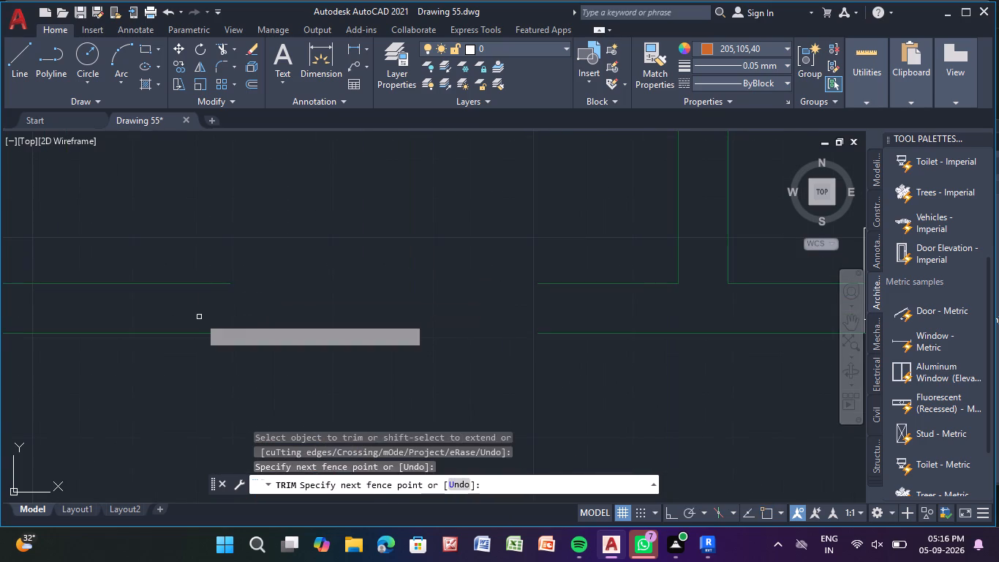
scroll(293, 297, down, 4)
key(Escape)
key(Escape)
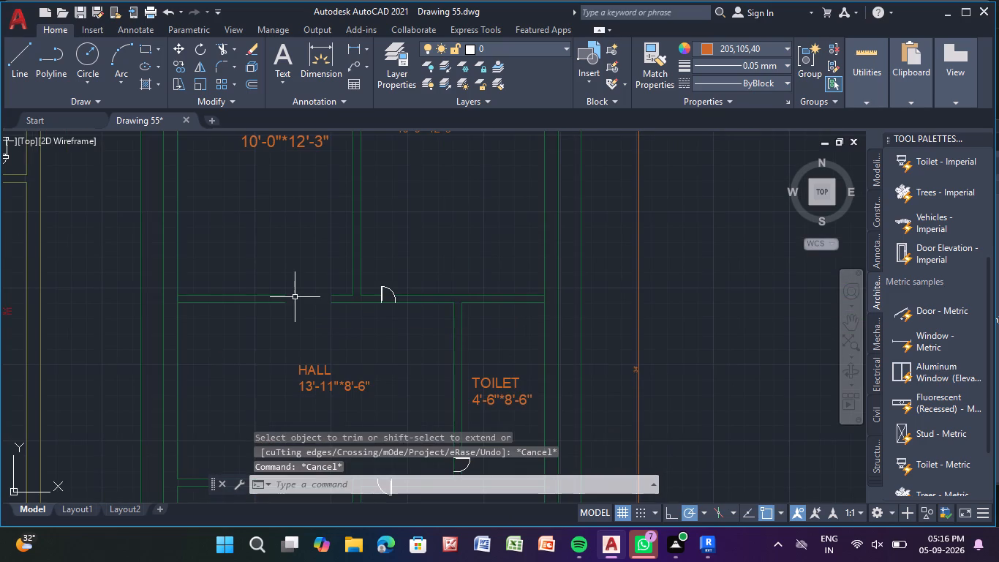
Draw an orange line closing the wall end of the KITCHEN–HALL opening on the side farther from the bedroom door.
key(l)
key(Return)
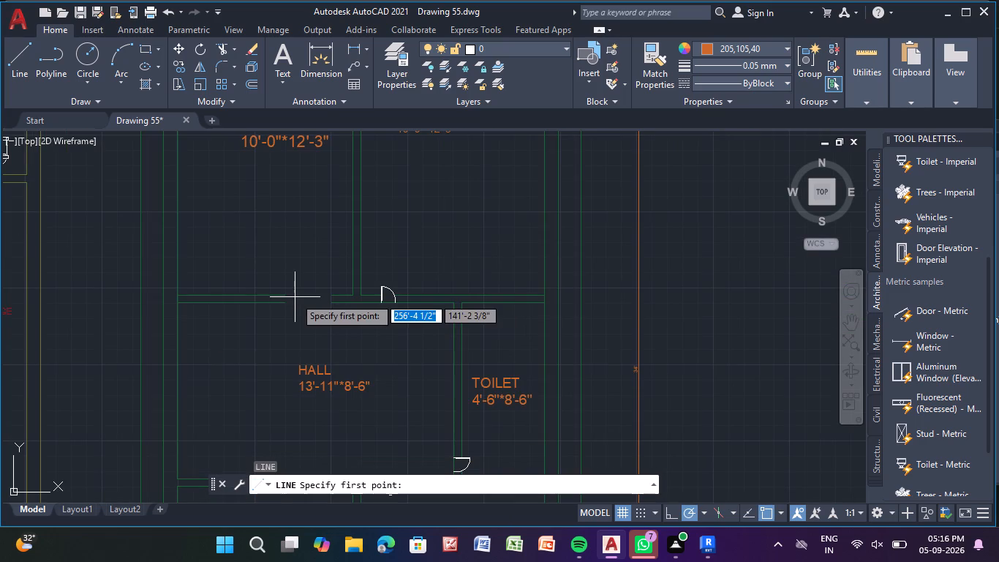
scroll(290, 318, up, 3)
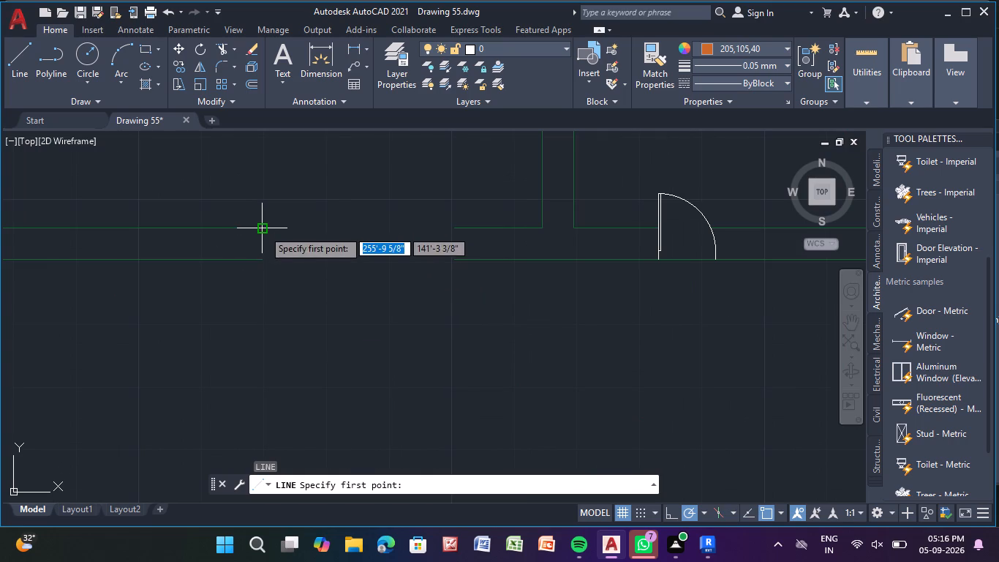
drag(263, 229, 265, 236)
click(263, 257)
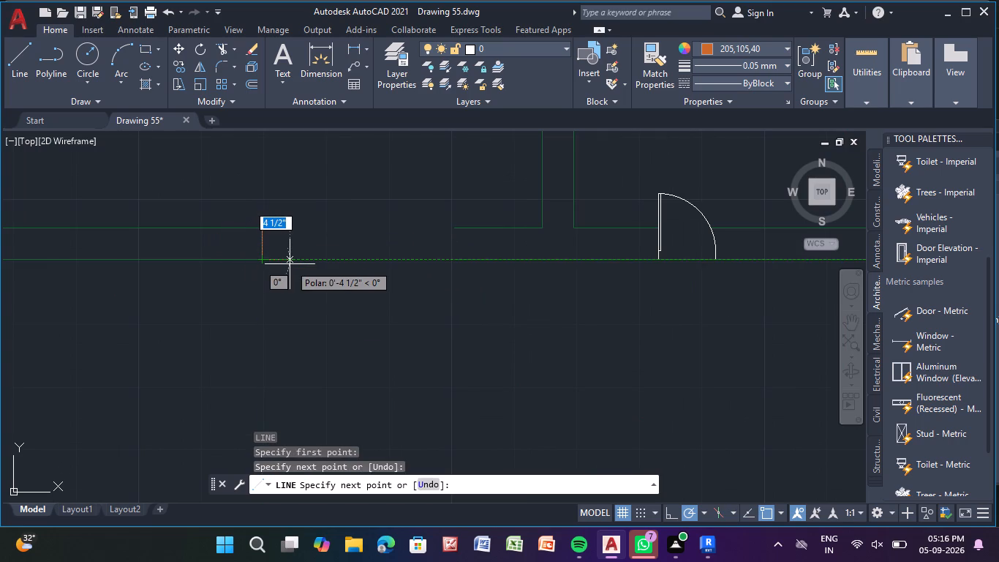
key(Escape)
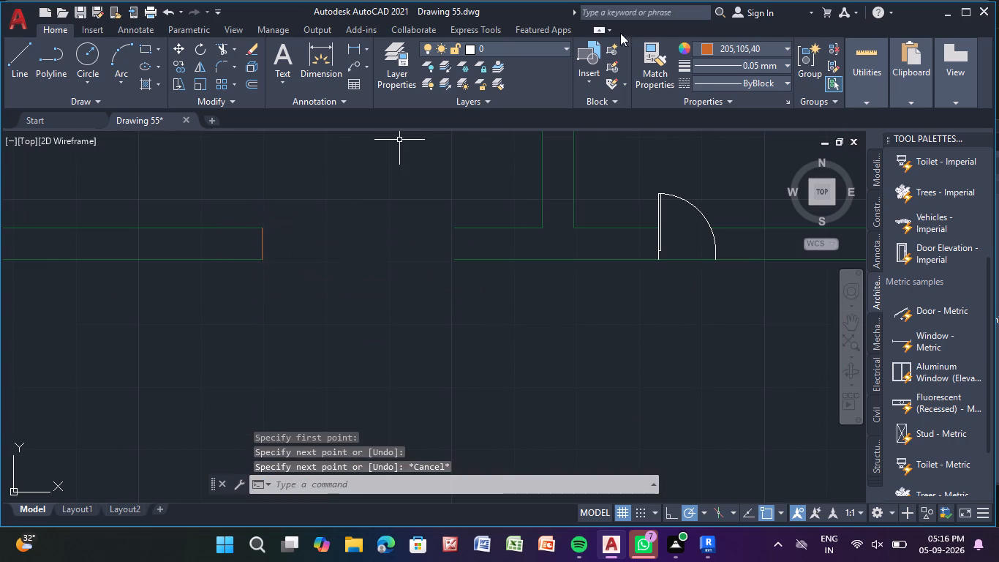
Set the current drawing colour to green 19,103,52.
click(735, 44)
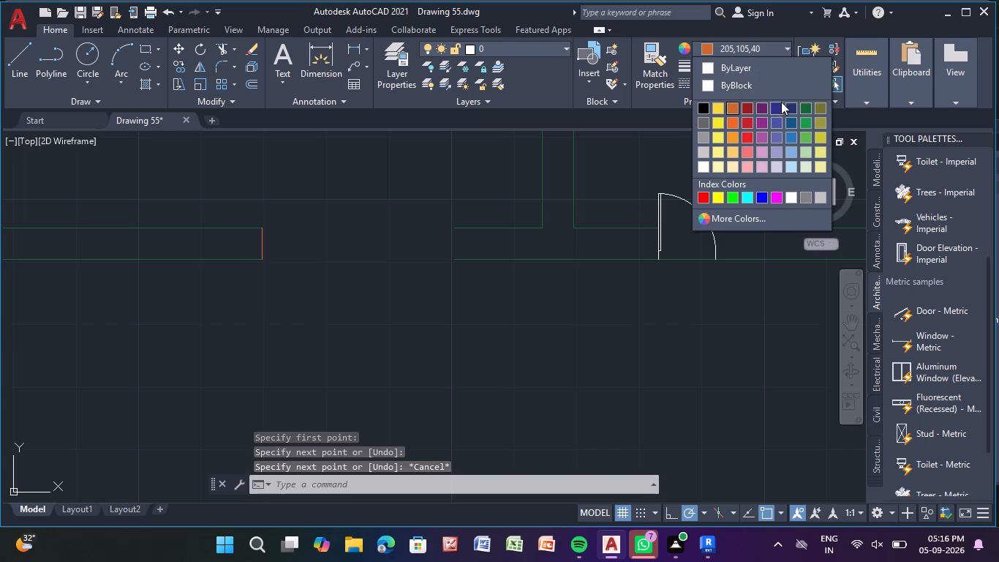
click(809, 107)
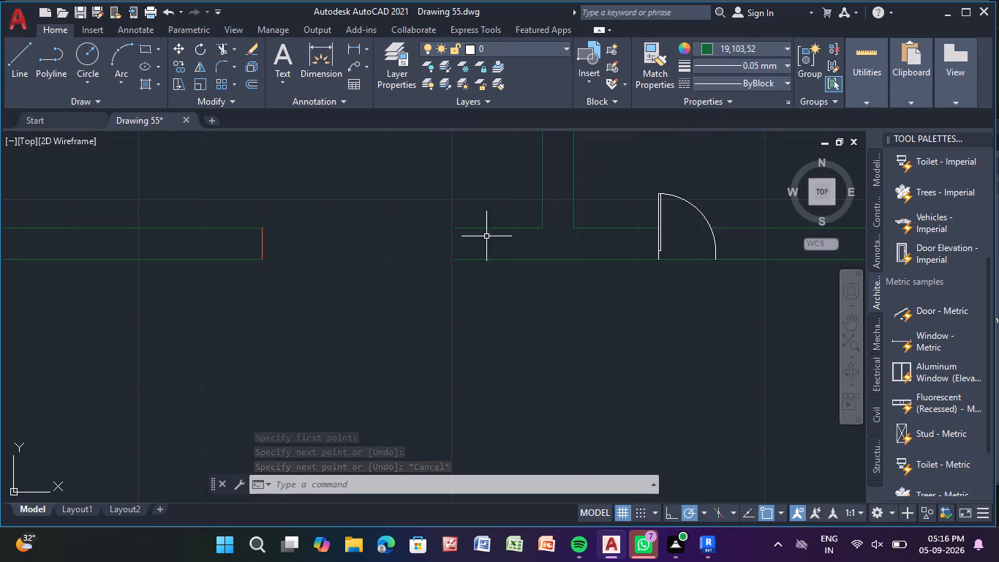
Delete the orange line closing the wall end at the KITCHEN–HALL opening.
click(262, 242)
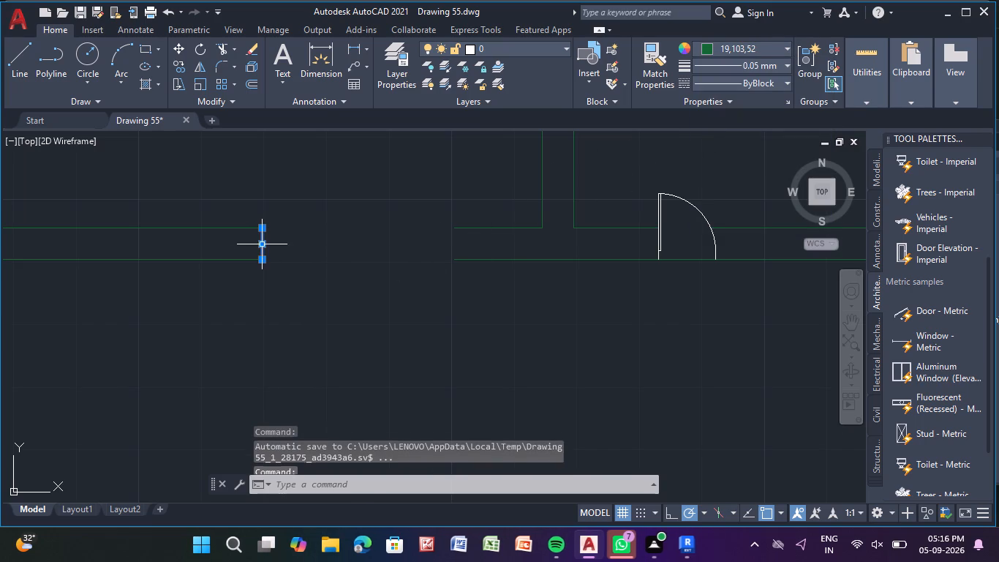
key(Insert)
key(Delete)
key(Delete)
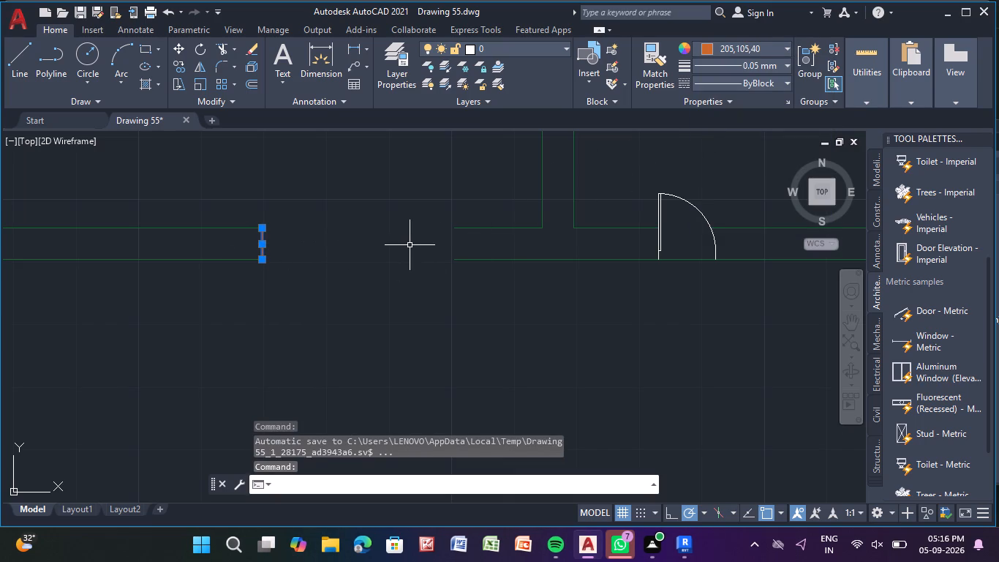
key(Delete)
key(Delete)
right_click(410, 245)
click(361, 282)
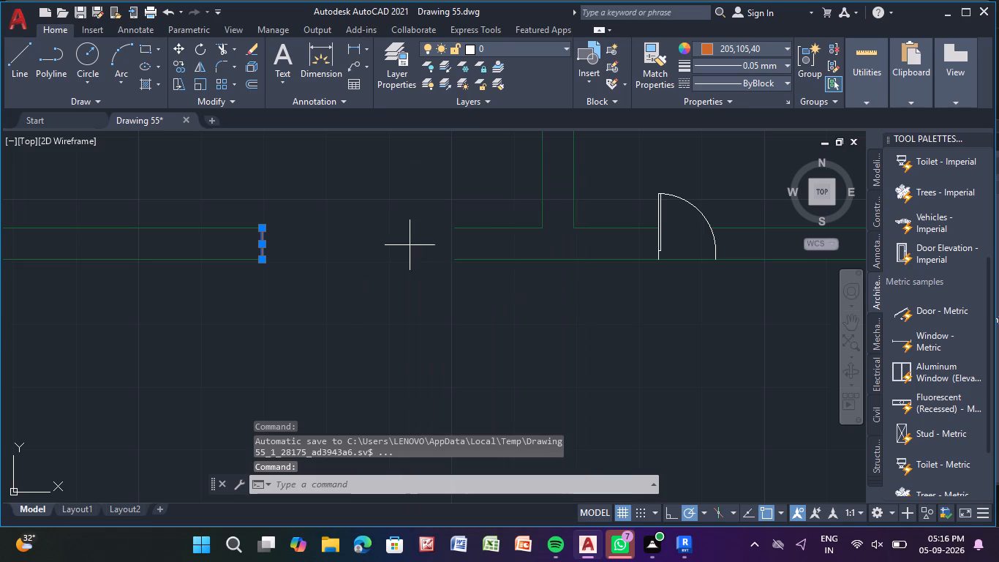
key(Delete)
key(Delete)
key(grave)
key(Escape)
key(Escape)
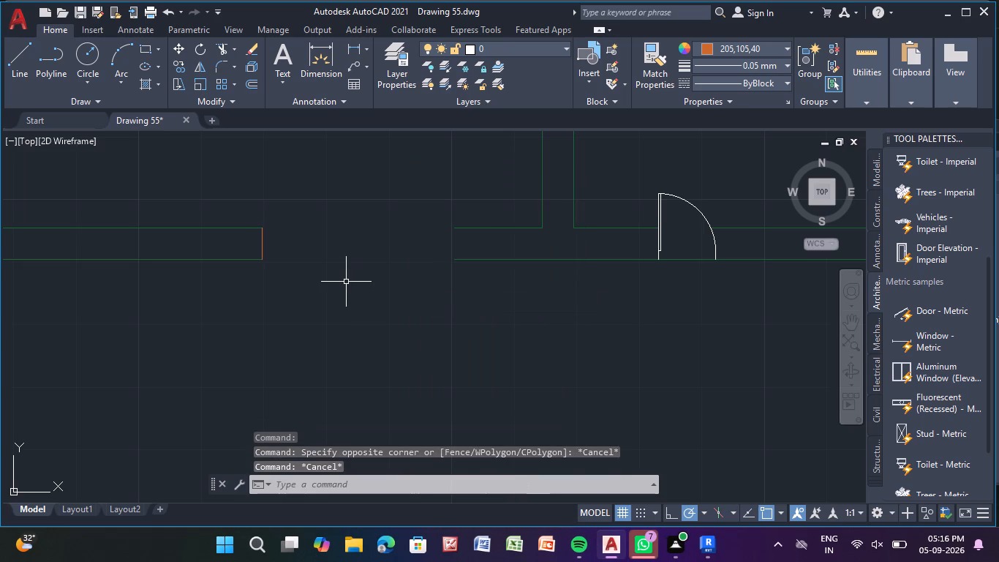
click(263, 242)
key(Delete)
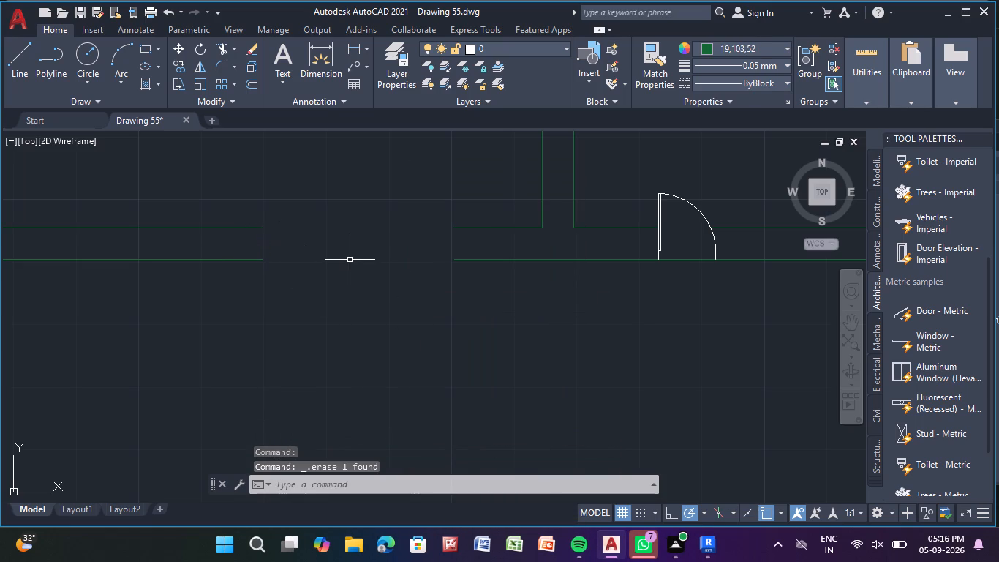
Draw green lines closing the wall ends on both sides of the KITCHEN–HALL opening.
key(l)
key(Return)
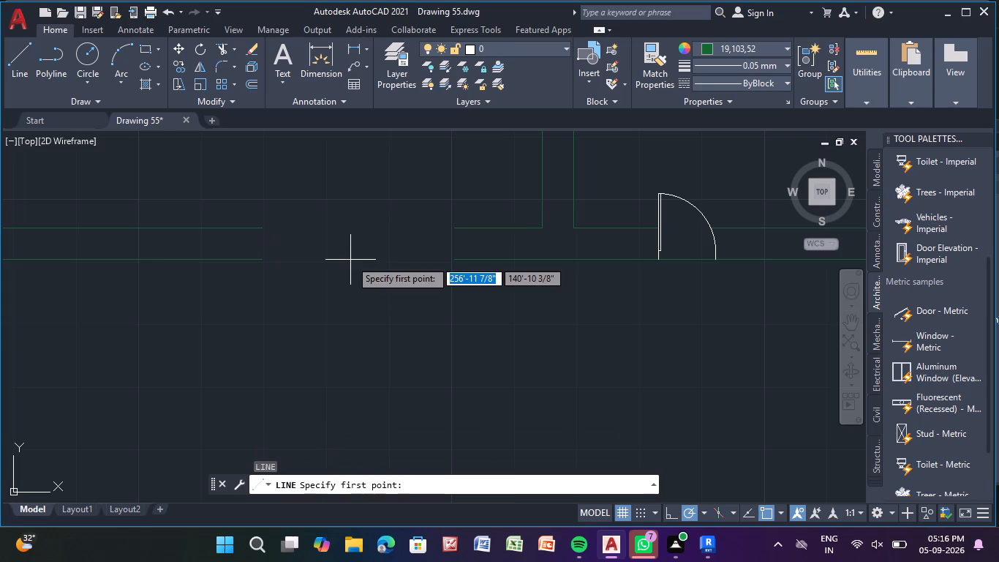
click(265, 229)
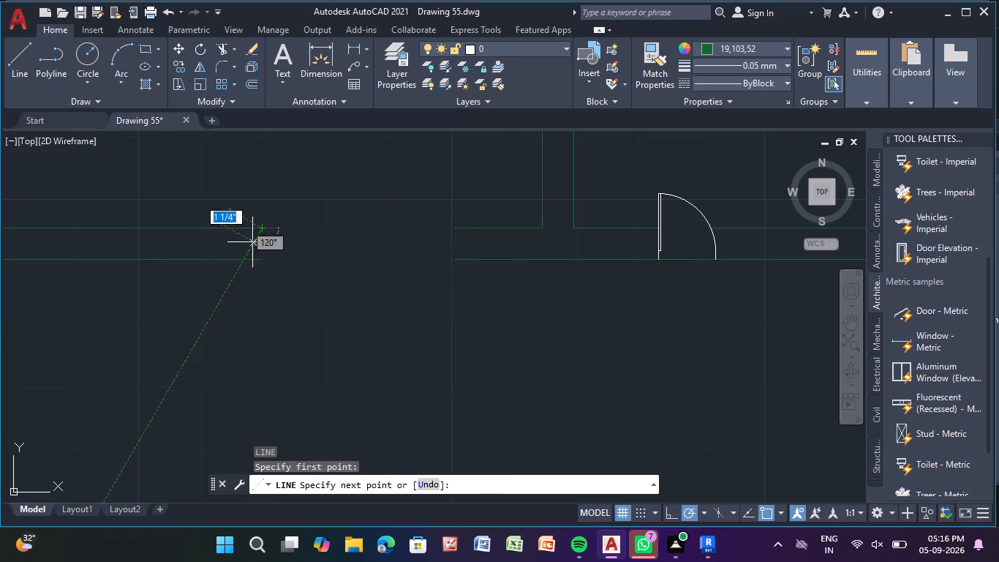
click(255, 261)
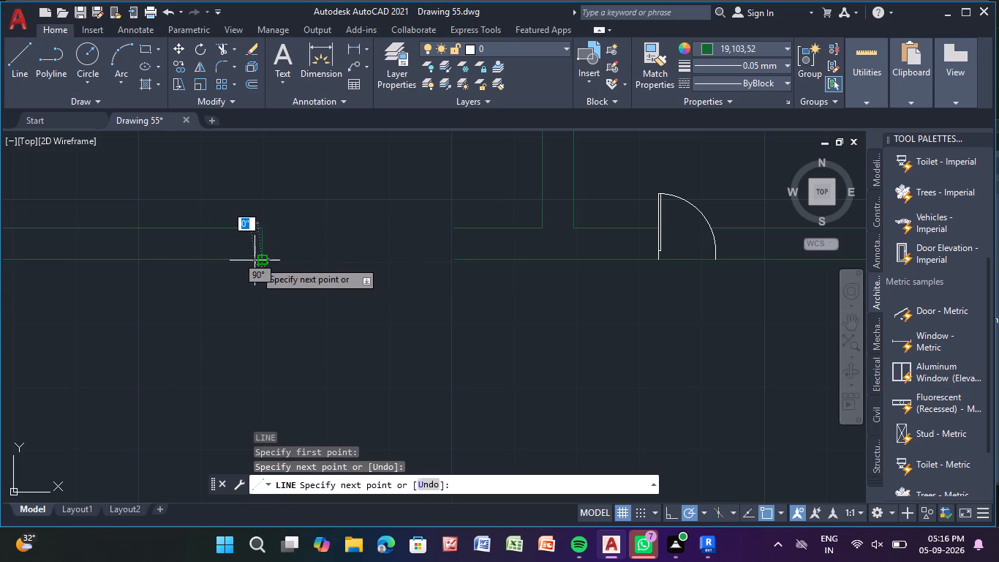
key(Escape)
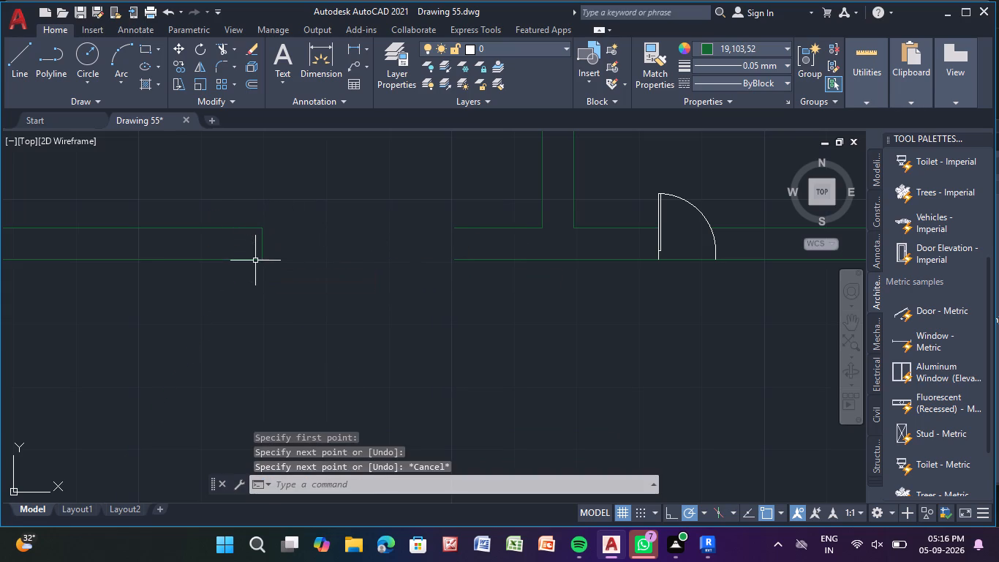
key(l)
key(Return)
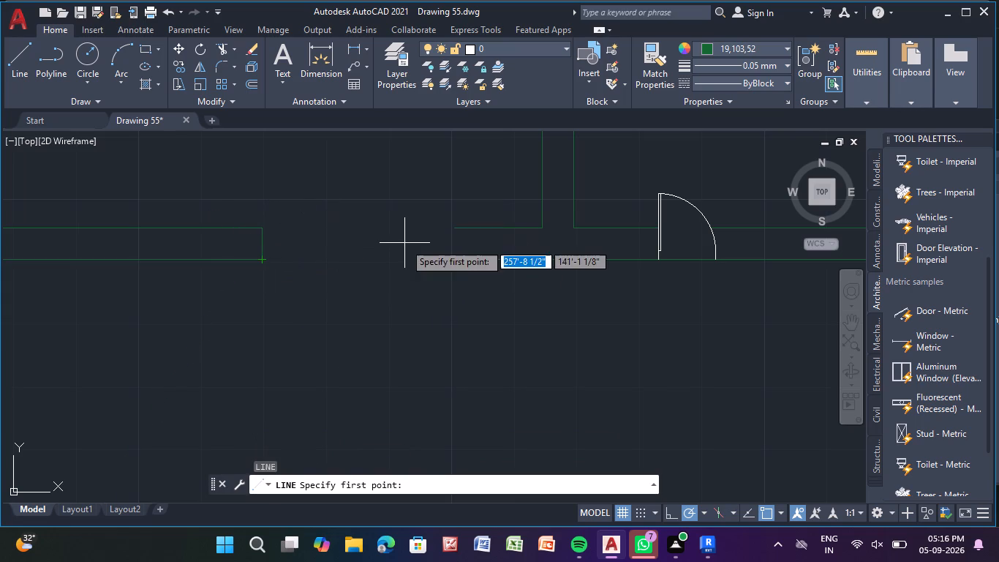
click(455, 226)
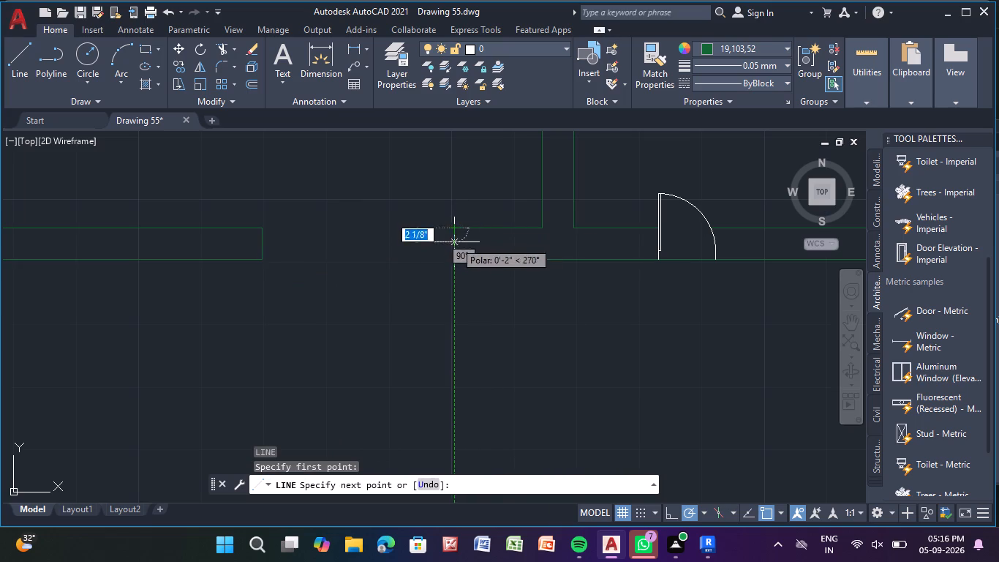
click(453, 260)
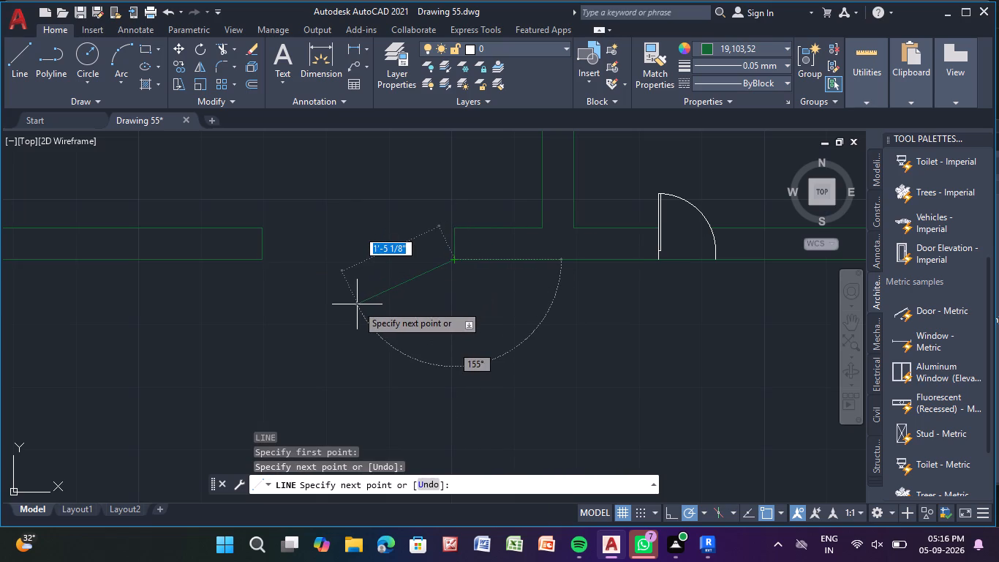
key(Escape)
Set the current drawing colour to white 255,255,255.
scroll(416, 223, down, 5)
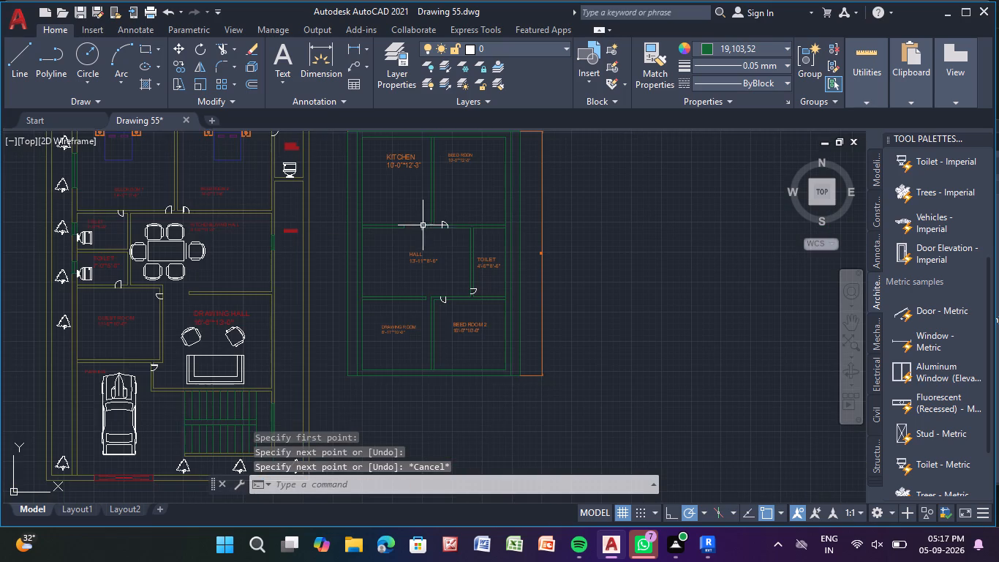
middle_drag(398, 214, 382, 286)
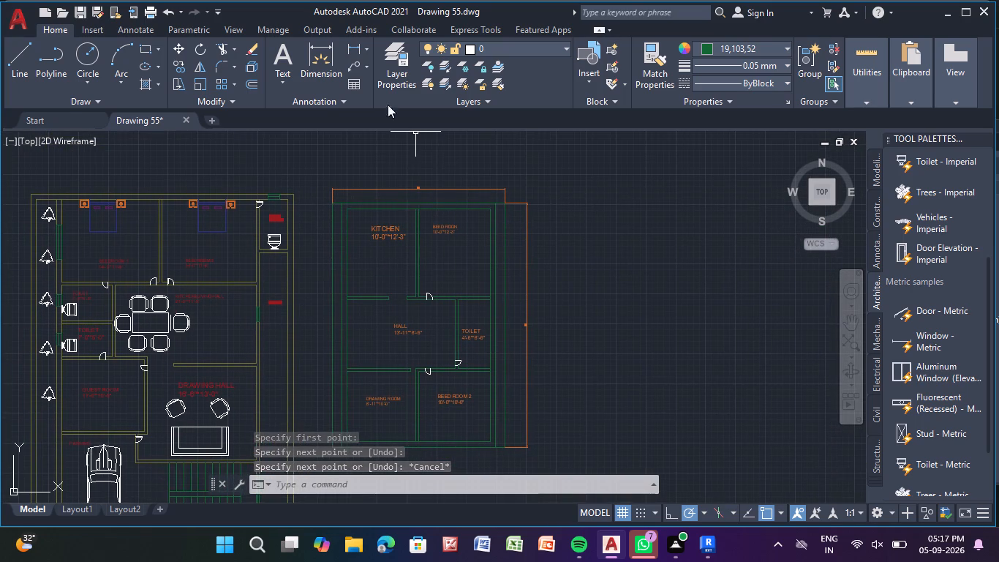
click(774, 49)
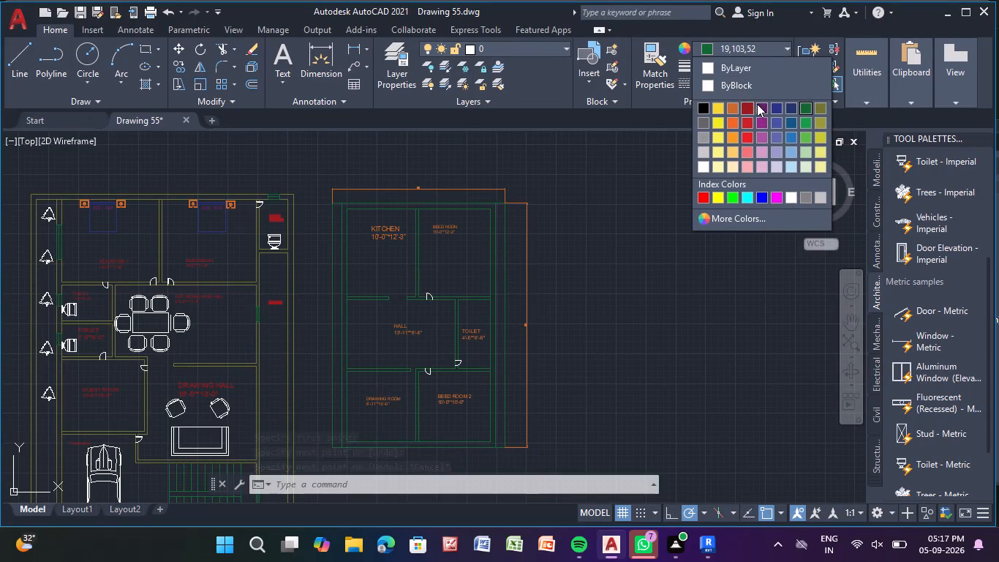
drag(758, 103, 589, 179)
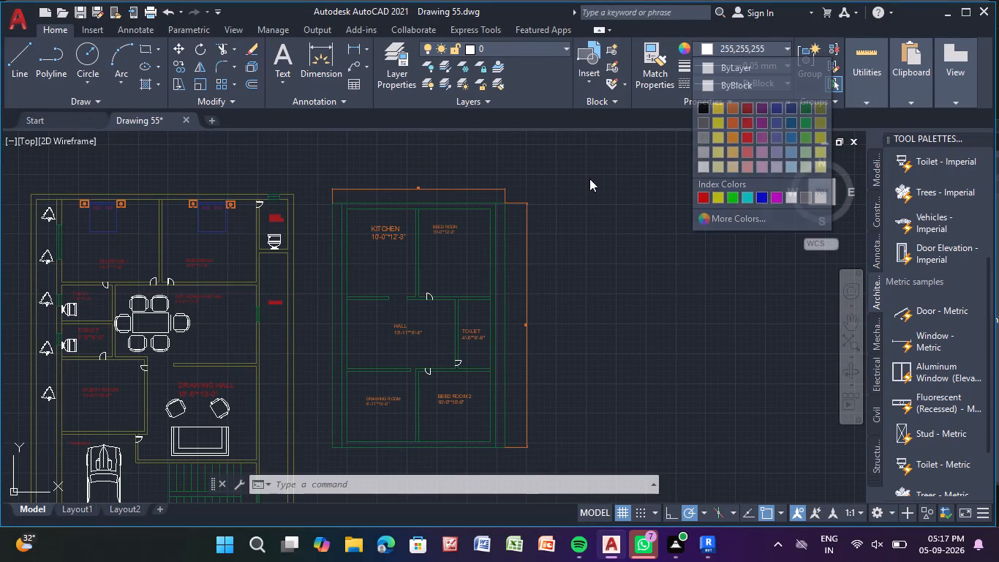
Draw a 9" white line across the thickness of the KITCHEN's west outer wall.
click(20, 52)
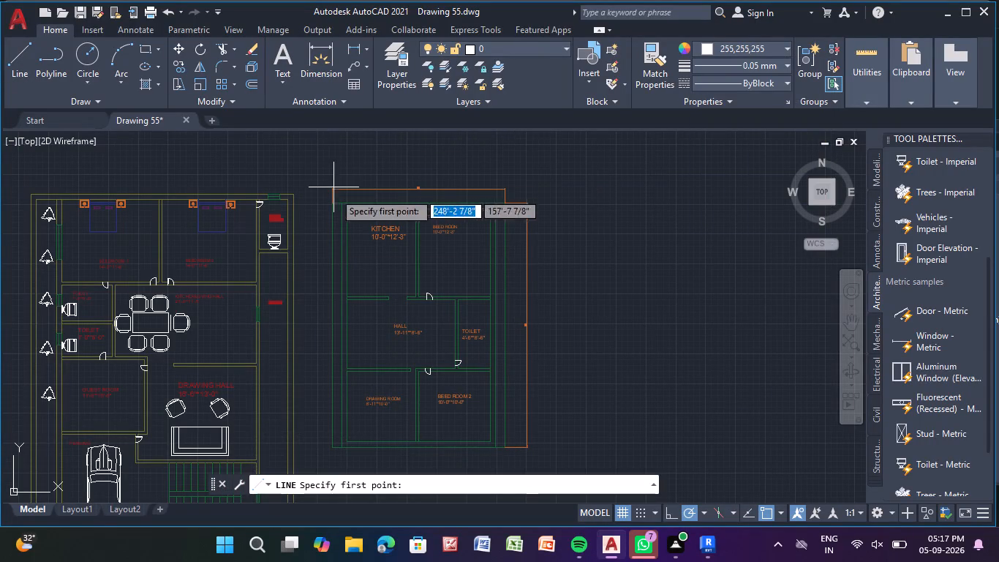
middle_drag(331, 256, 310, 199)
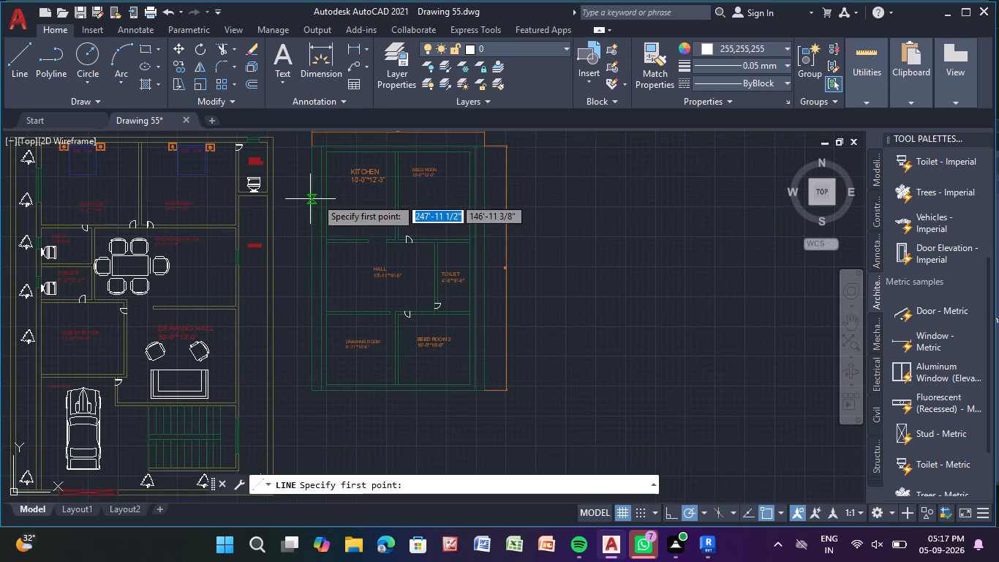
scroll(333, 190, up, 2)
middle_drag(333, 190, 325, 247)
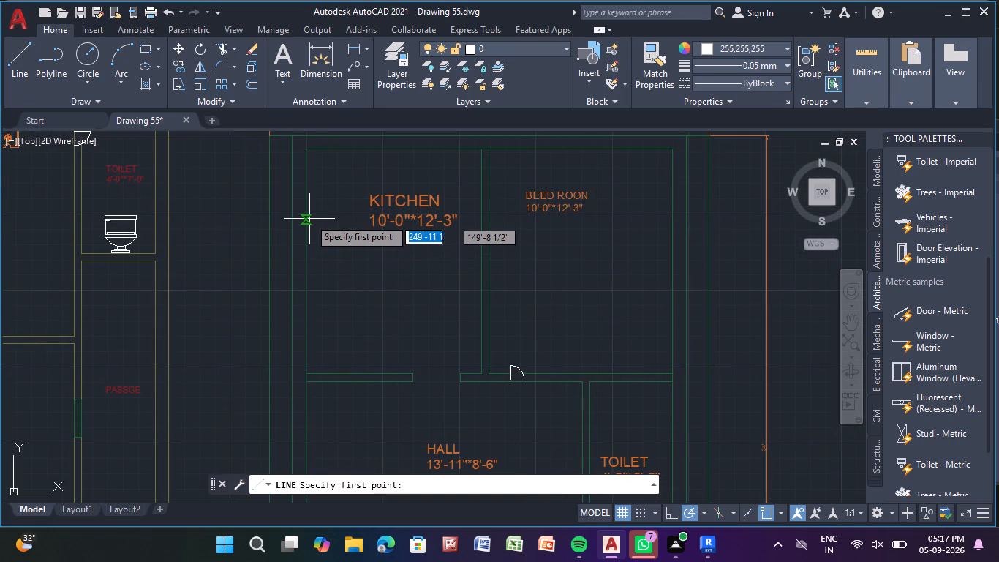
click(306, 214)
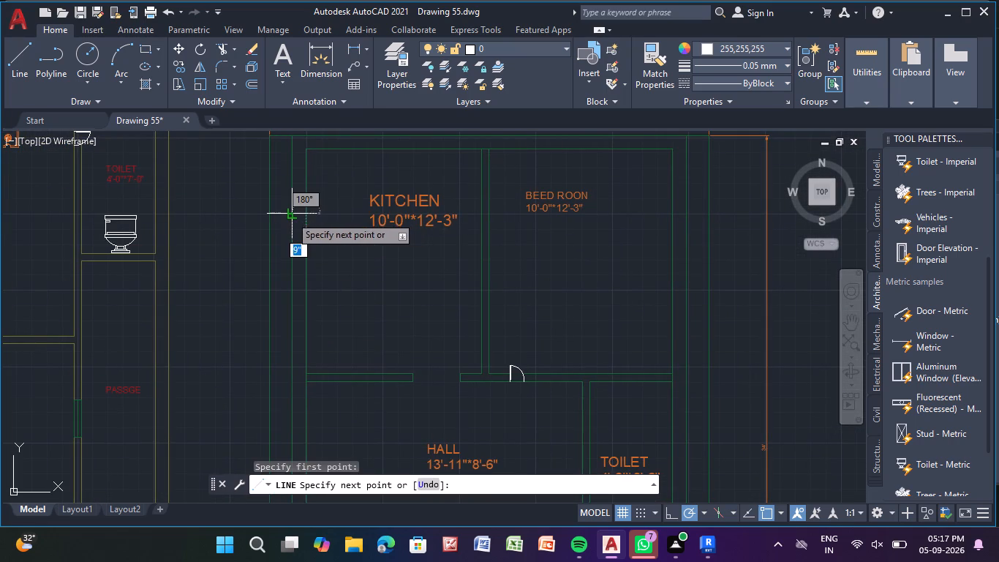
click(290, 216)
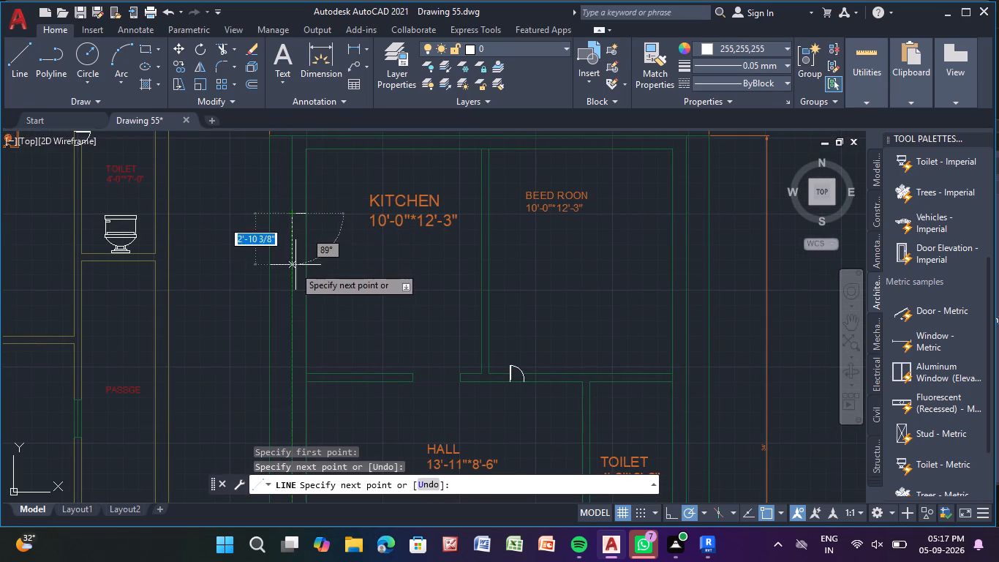
Set the current drawing colour to purple 100,33,101.
click(758, 48)
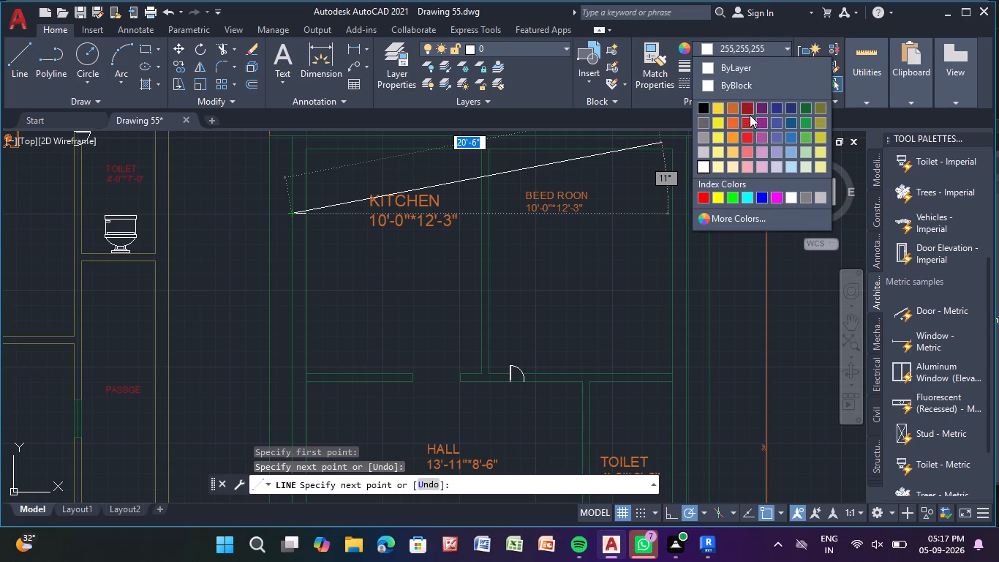
click(763, 109)
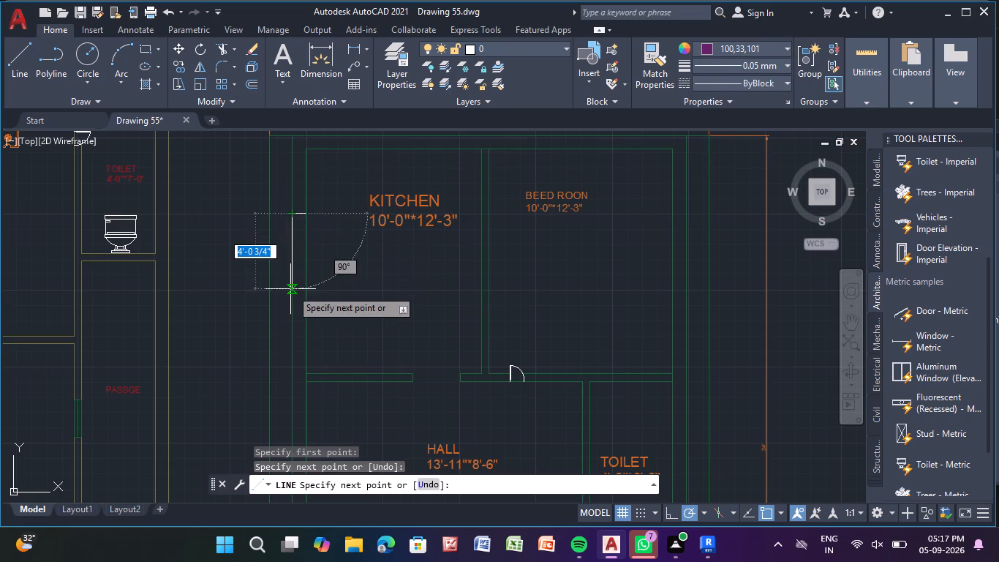
key(Escape)
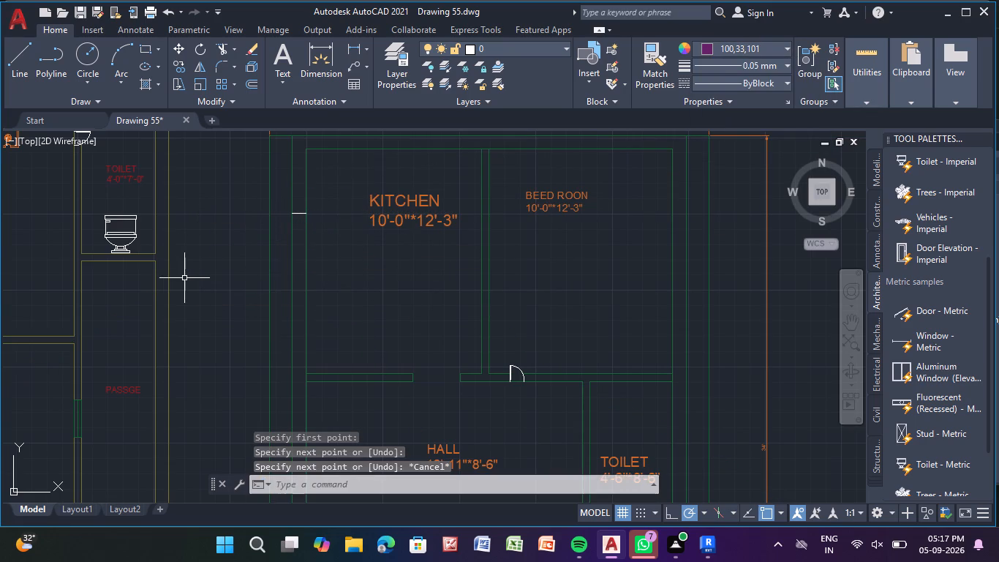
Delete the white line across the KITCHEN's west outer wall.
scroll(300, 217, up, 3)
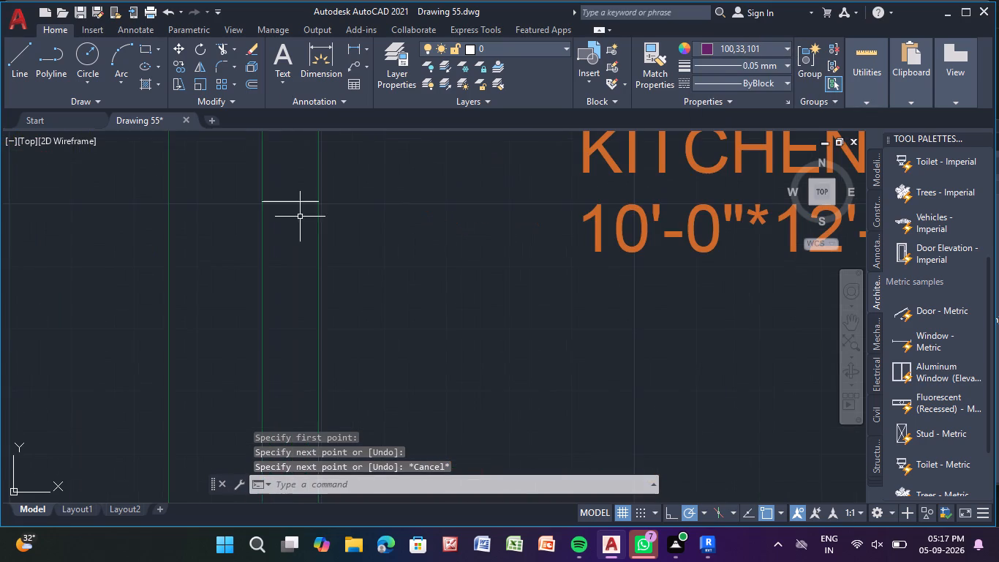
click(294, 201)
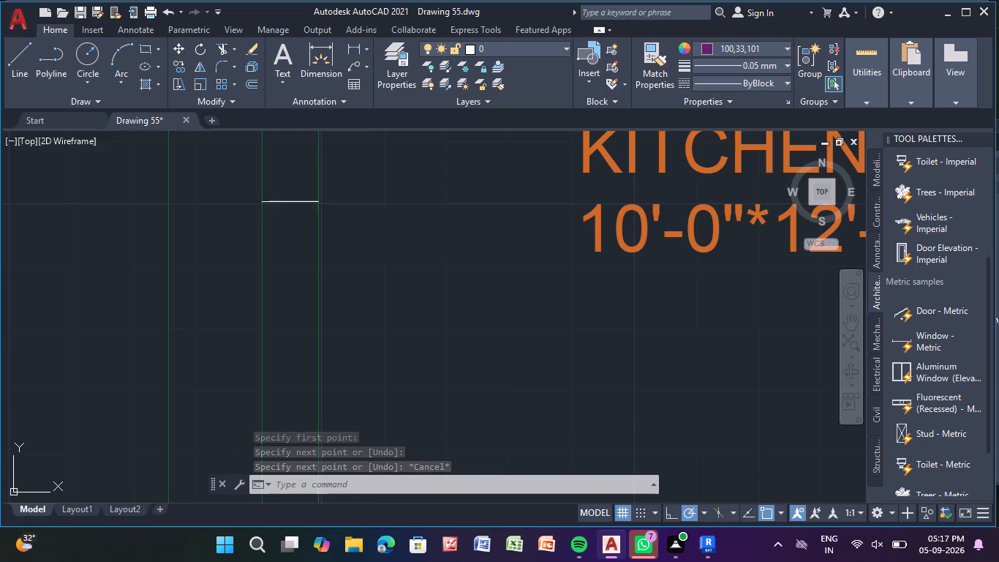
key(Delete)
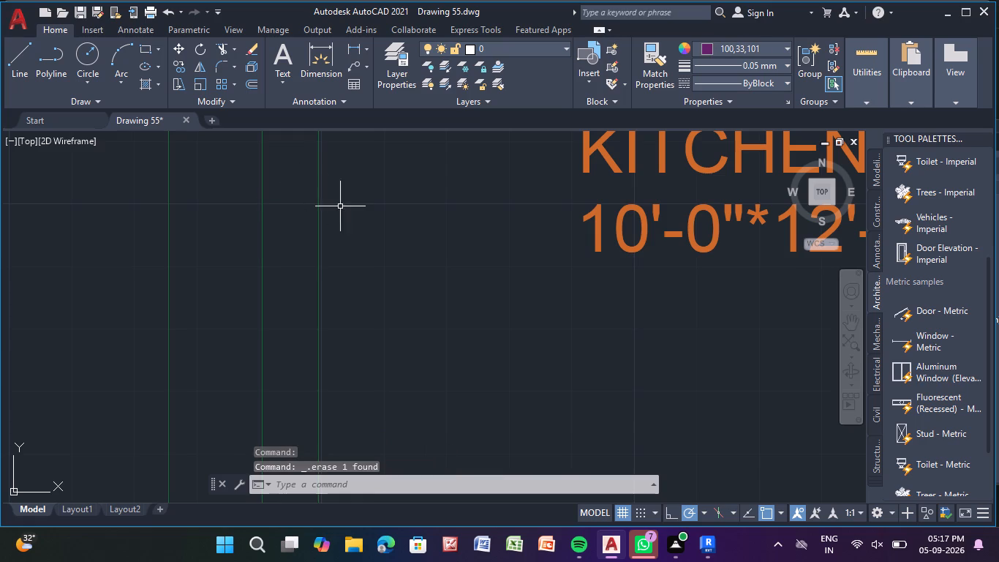
Draw a purple rectangular window outline 9" wide and about 2'-6" long in the KITCHEN's west outer wall, turning Ortho on.
scroll(210, 206, down, 1)
click(27, 64)
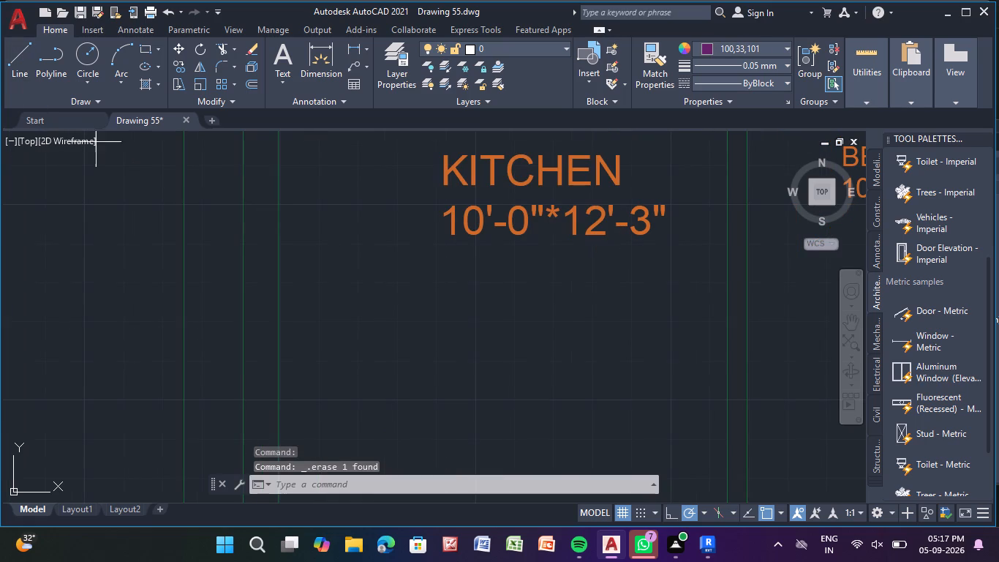
scroll(235, 204, down, 2)
scroll(256, 198, up, 2)
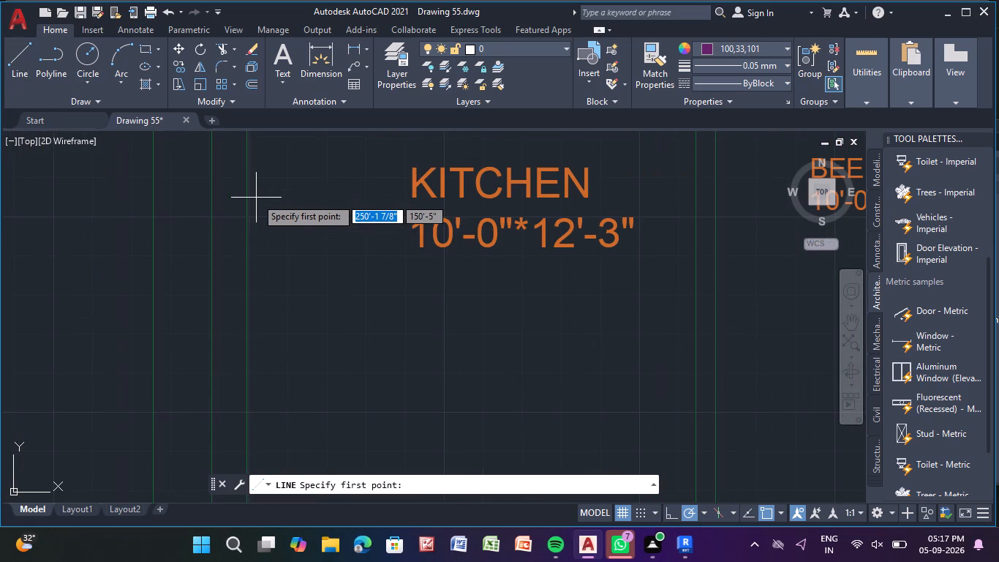
click(247, 207)
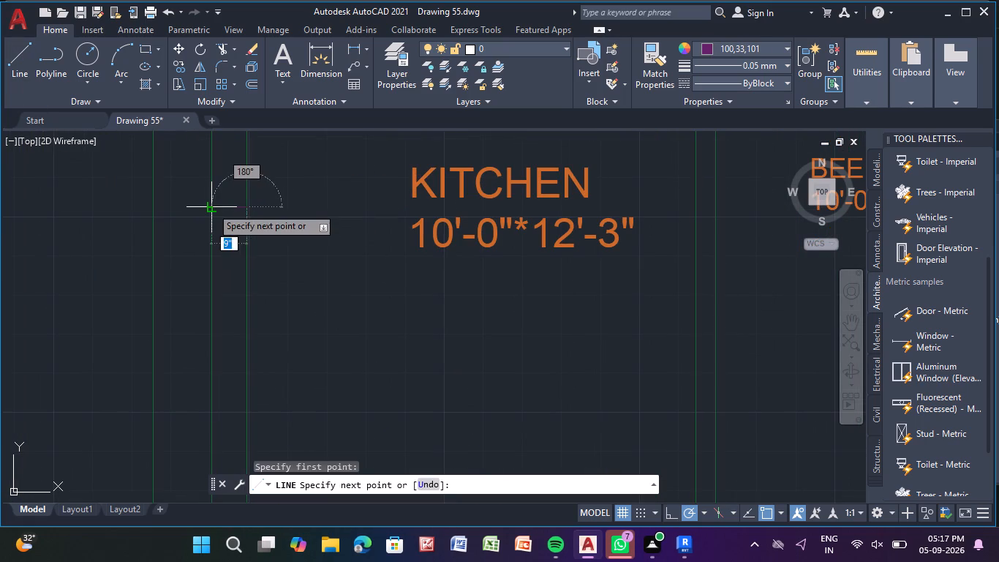
click(211, 207)
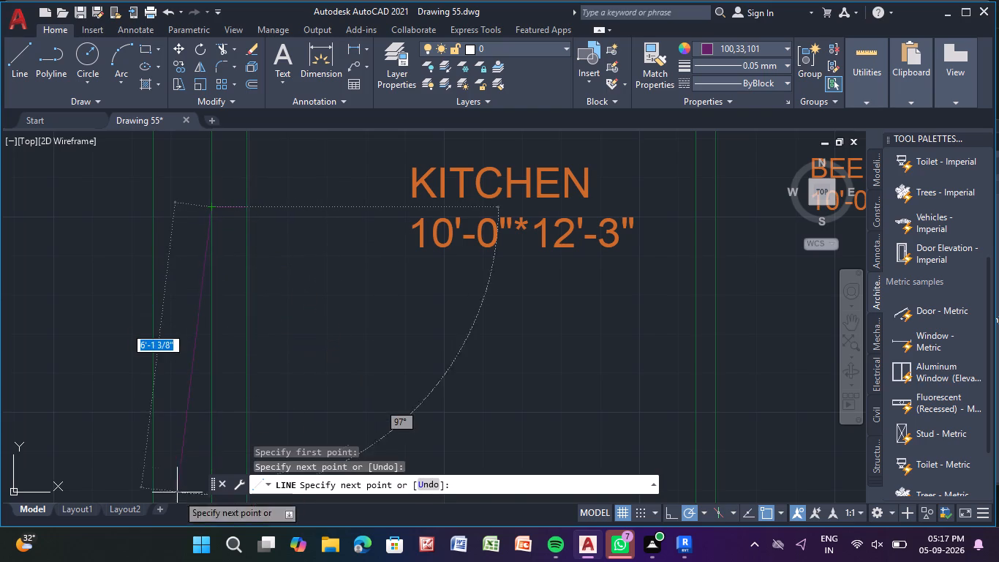
scroll(201, 467, down, 2)
middle_drag(203, 432, 209, 288)
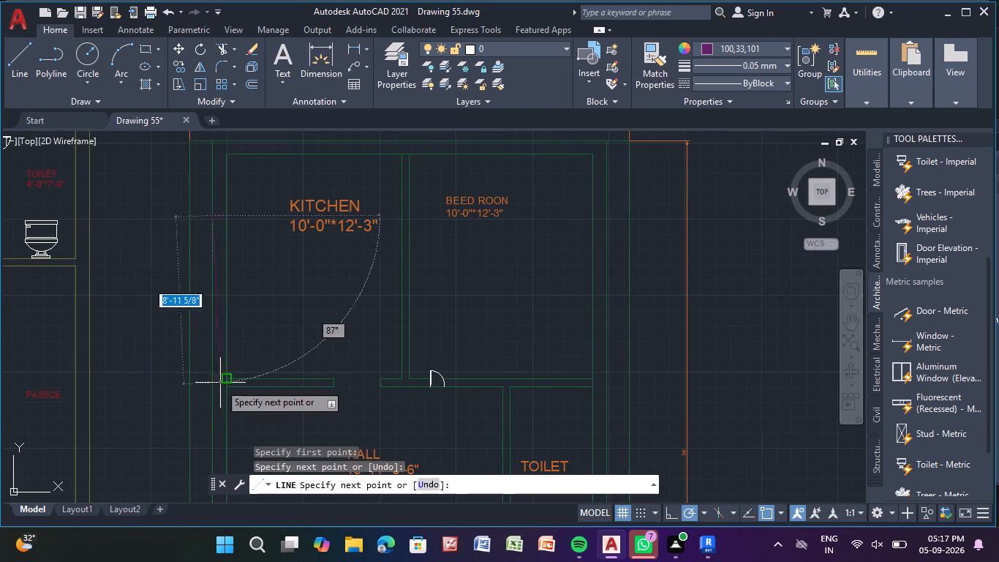
middle_drag(208, 275, 203, 289)
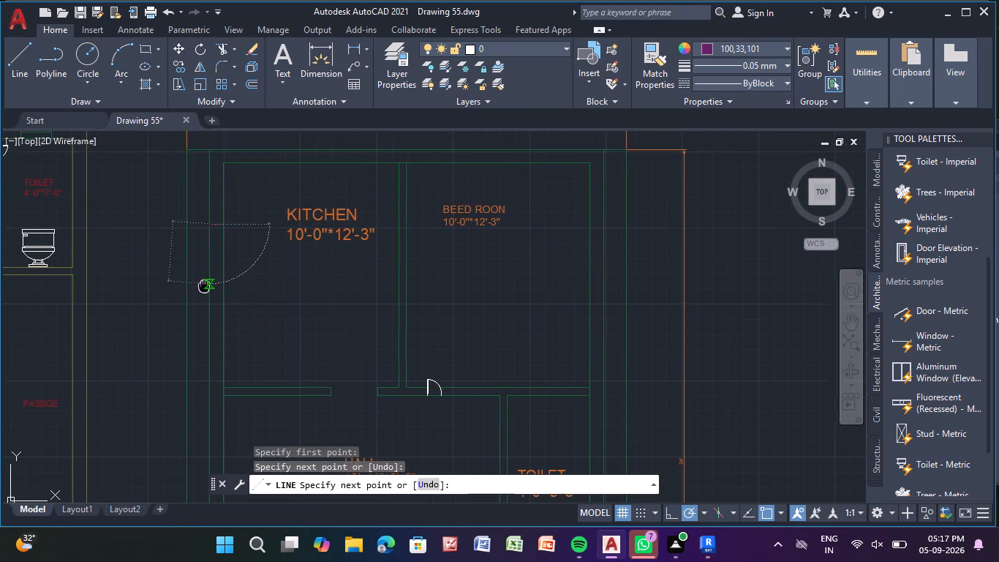
middle_drag(203, 289, 190, 383)
scroll(195, 367, up, 3)
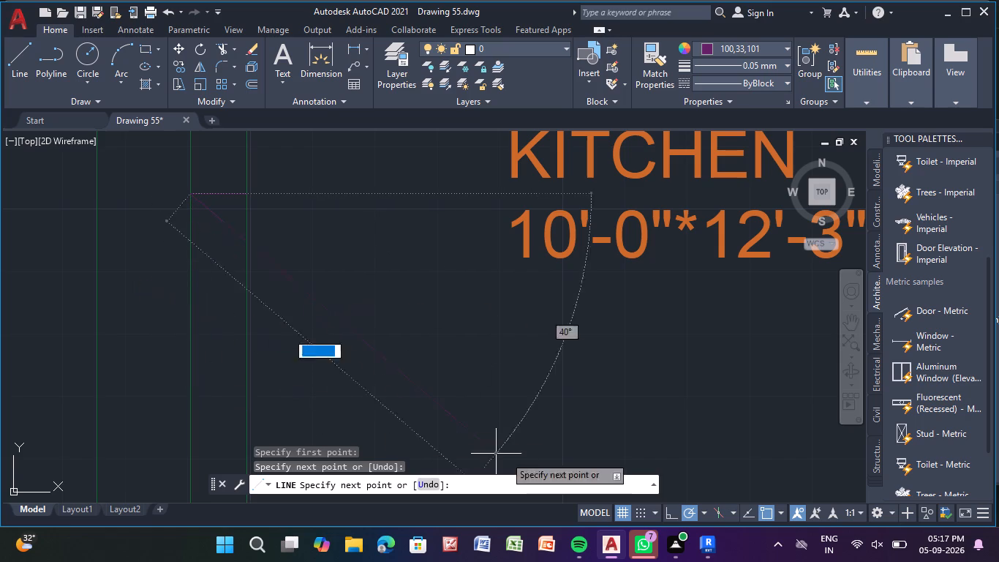
click(671, 517)
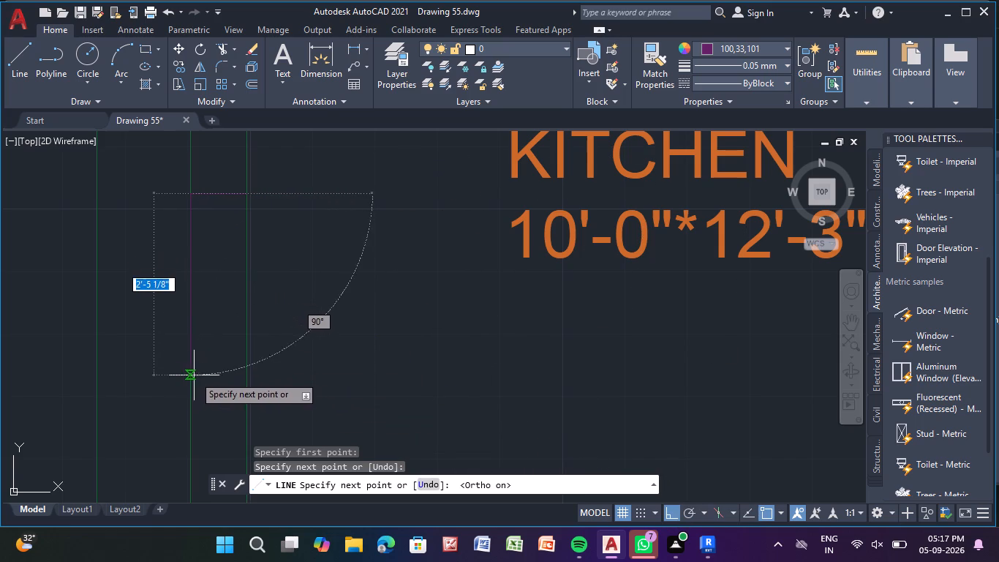
click(195, 381)
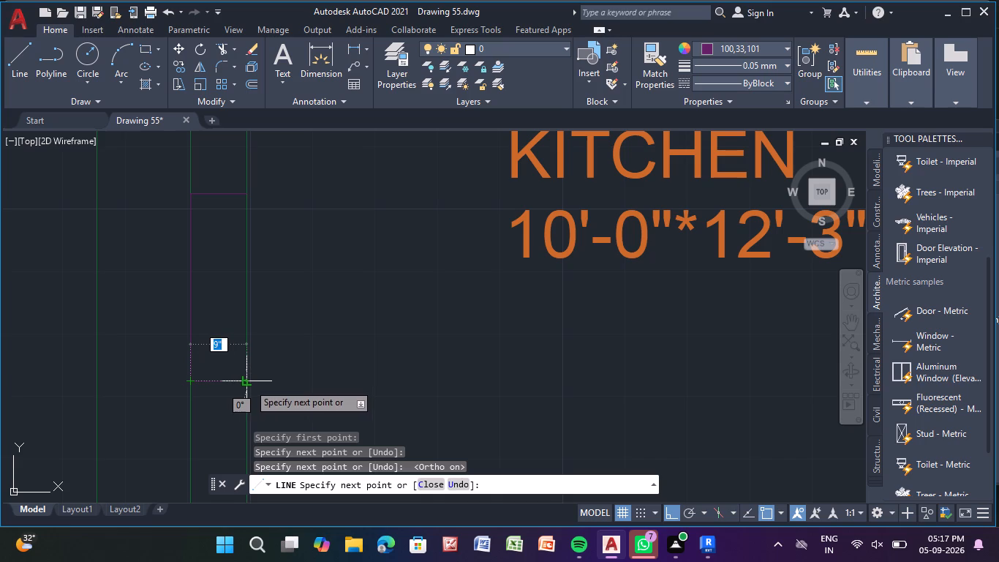
scroll(249, 383, up, 2)
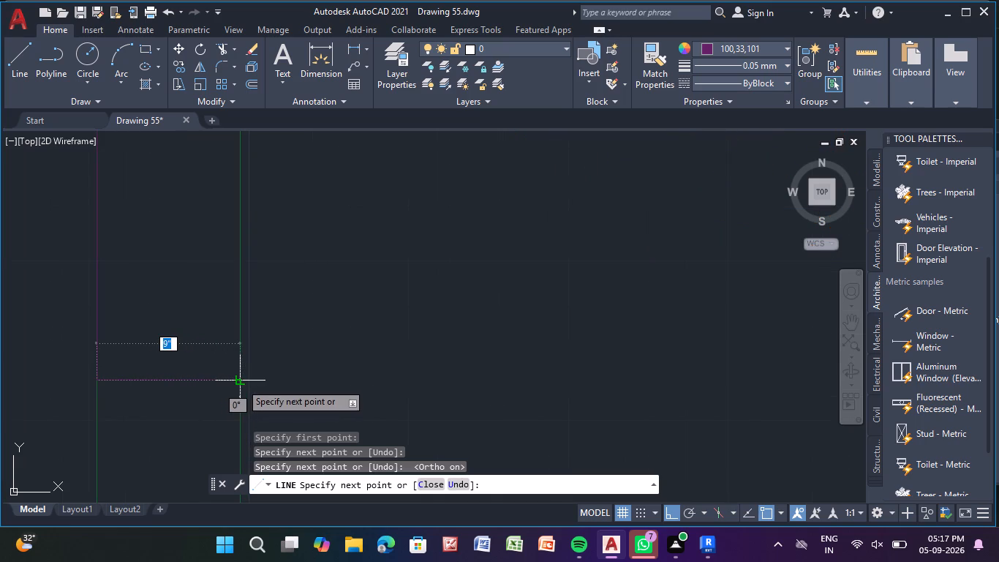
click(241, 383)
scroll(246, 244, down, 2)
middle_drag(244, 244, 209, 352)
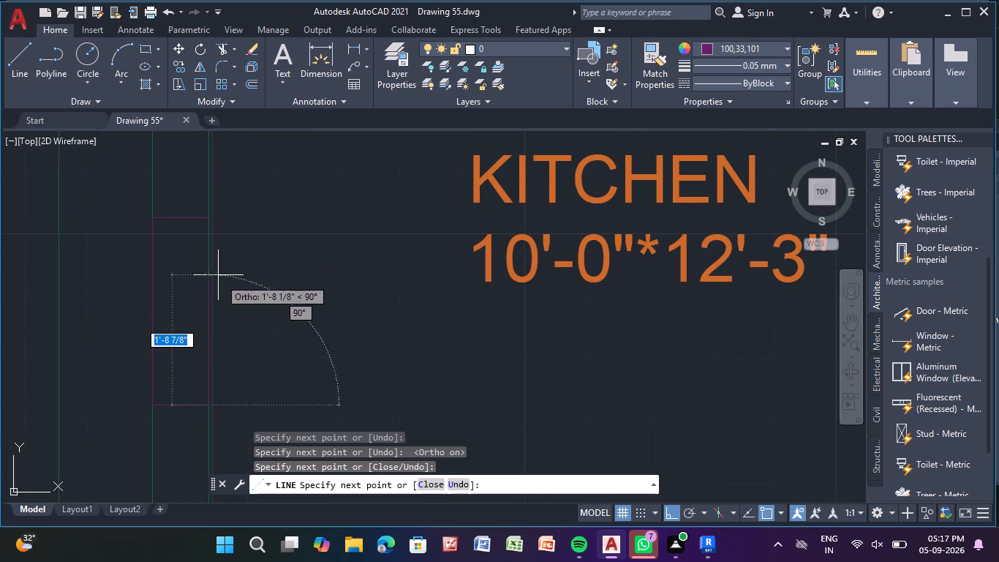
click(211, 220)
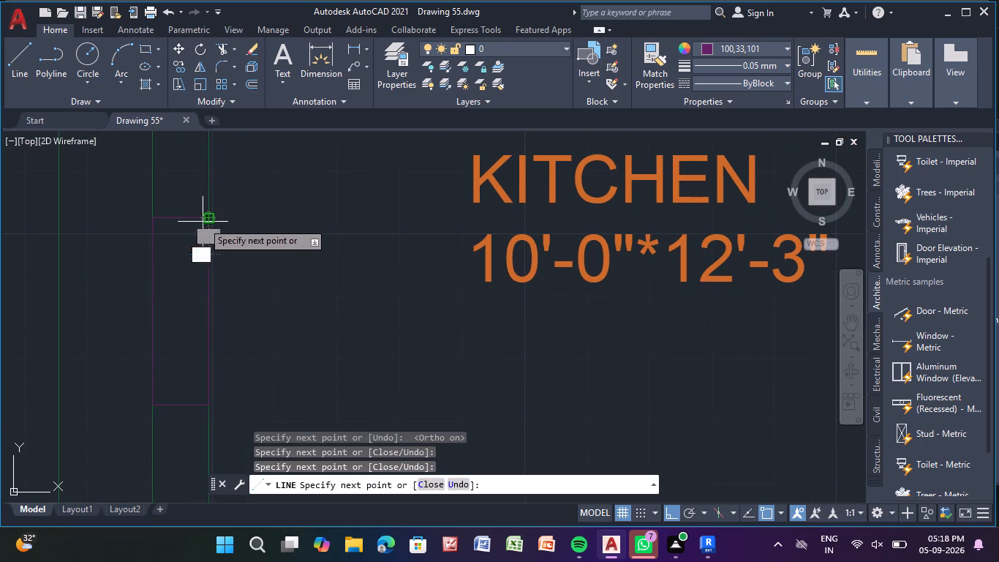
Draw a lengthwise centre line inside the KITCHEN window, between the midpoints of its two short edges.
click(185, 222)
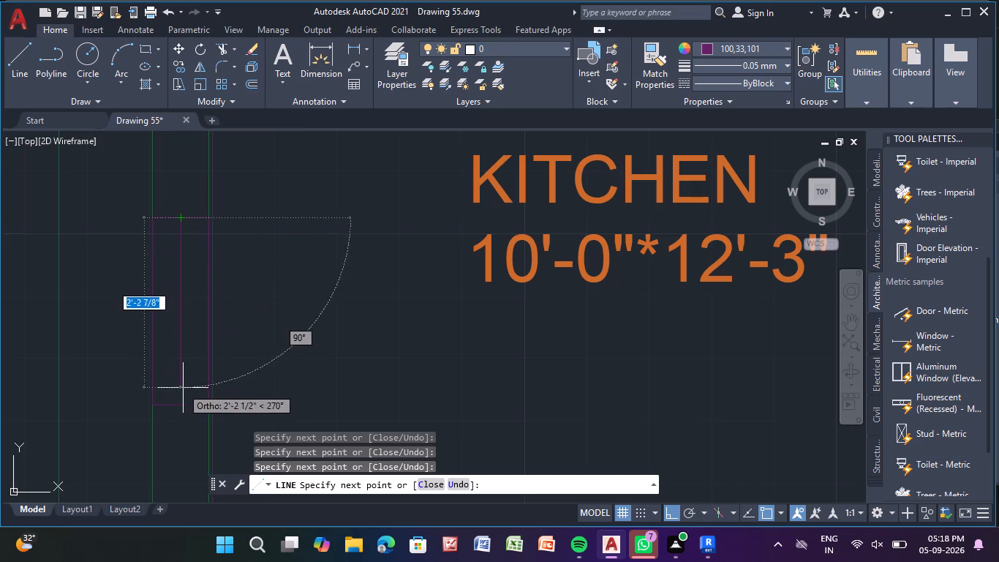
click(178, 408)
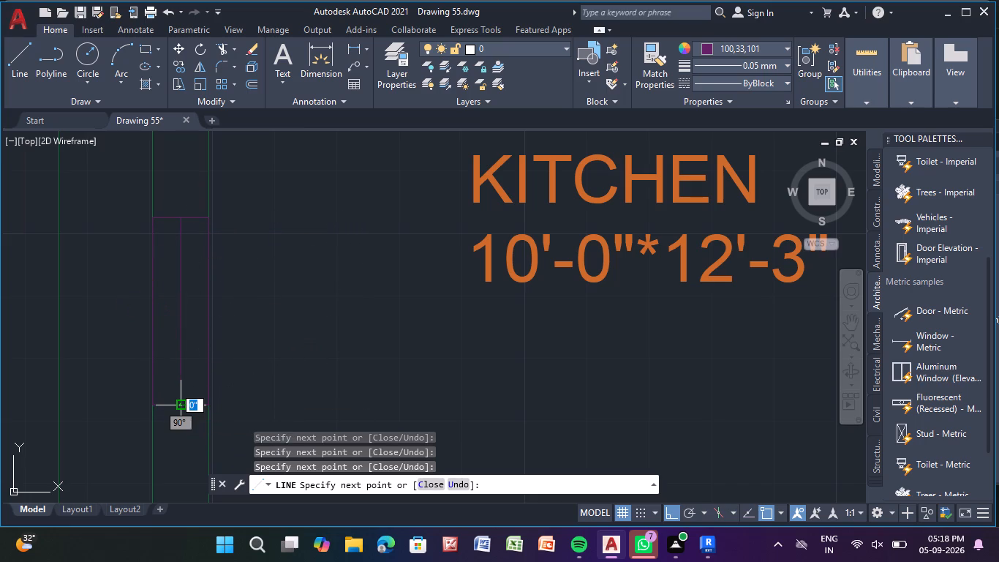
key(Escape)
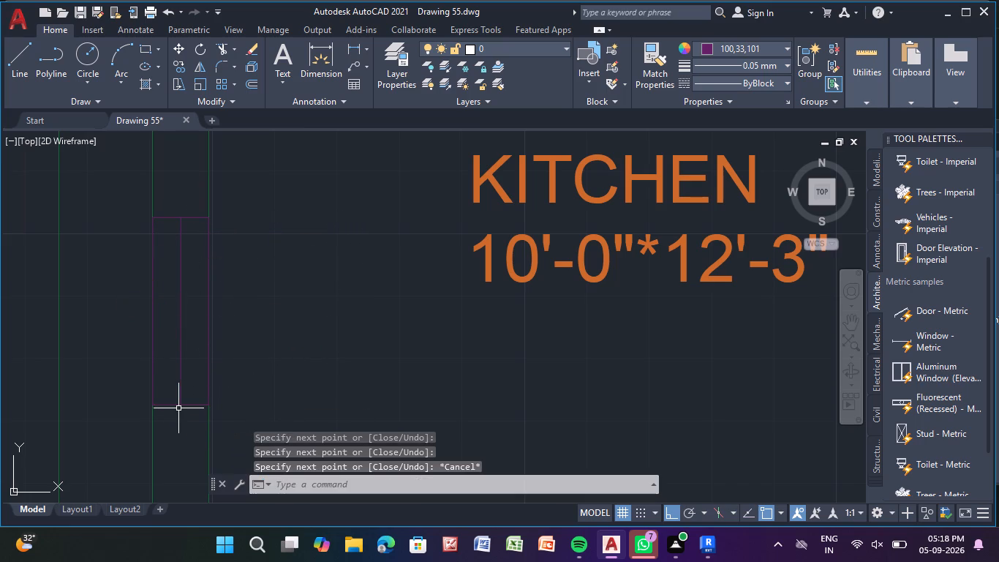
Draw a purple rectangular window outline 9" wide and about 5'-8" long in the BEED ROON's east outer wall.
scroll(225, 406, down, 2)
scroll(290, 391, down, 3)
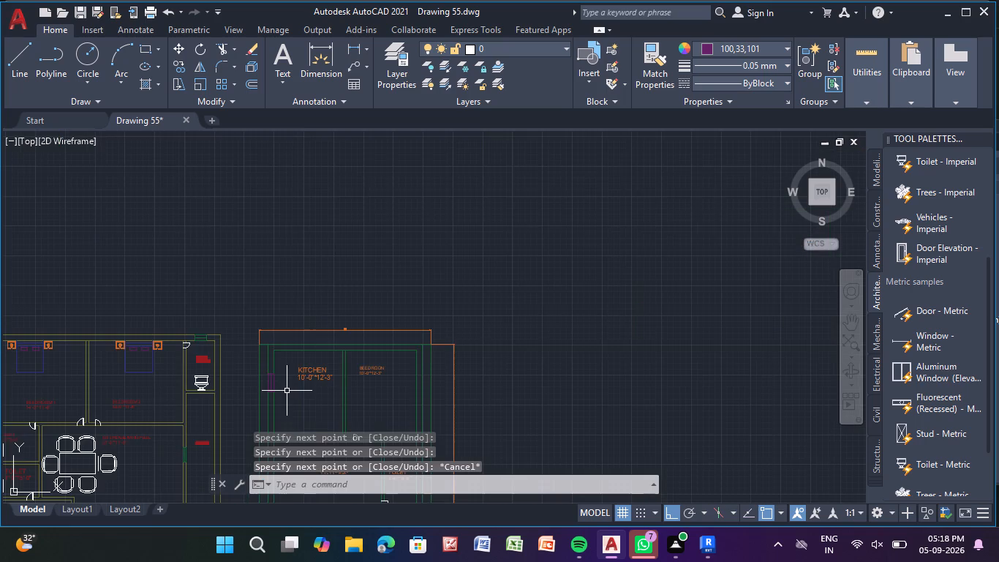
middle_drag(284, 392, 255, 274)
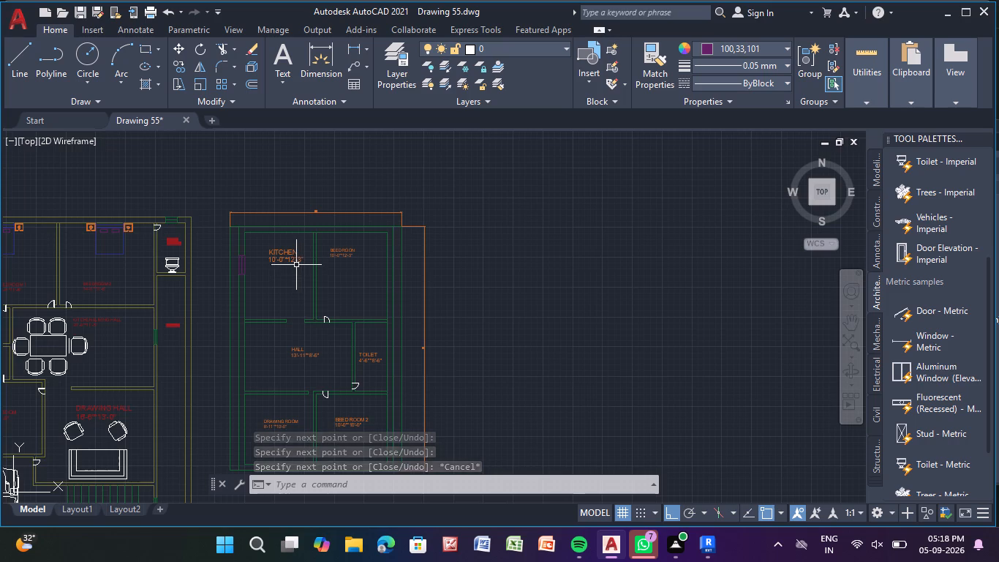
scroll(296, 265, up, 2)
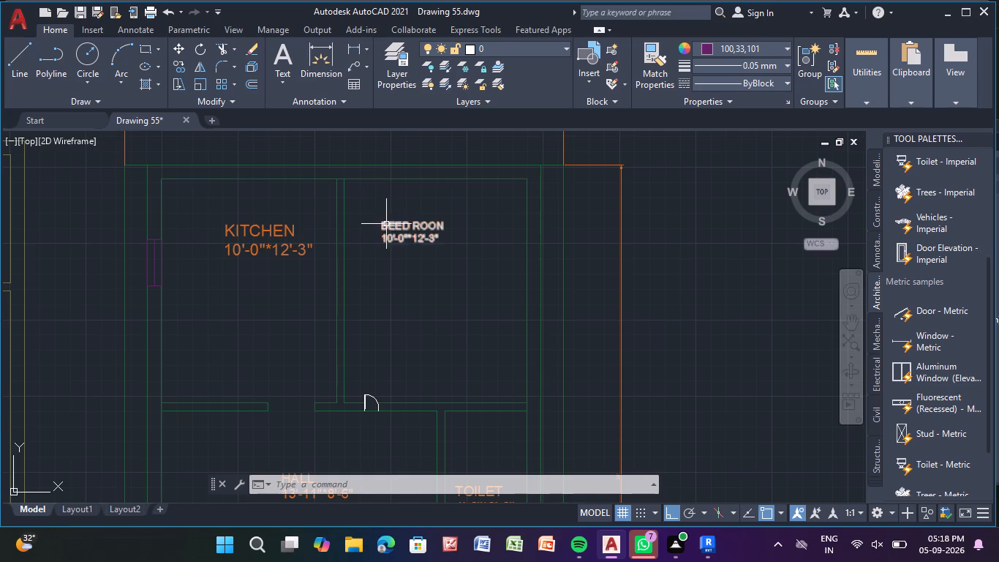
click(25, 75)
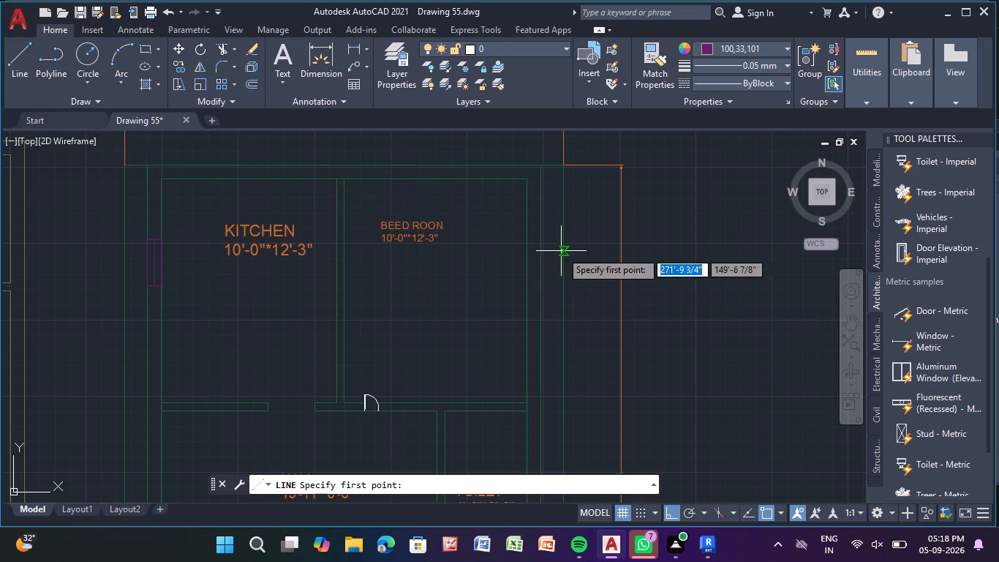
middle_drag(561, 250, 548, 273)
scroll(522, 256, up, 1)
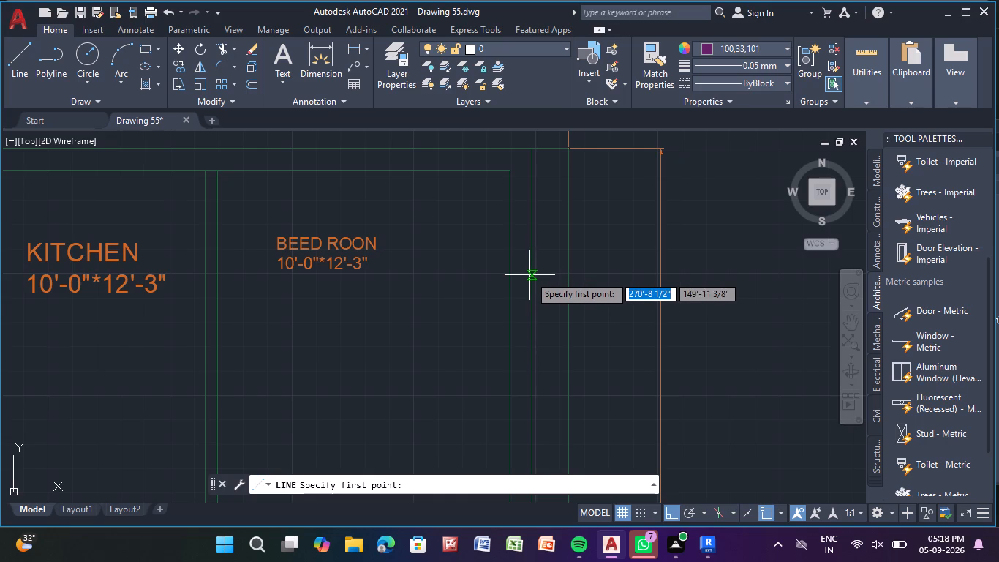
click(529, 275)
click(507, 275)
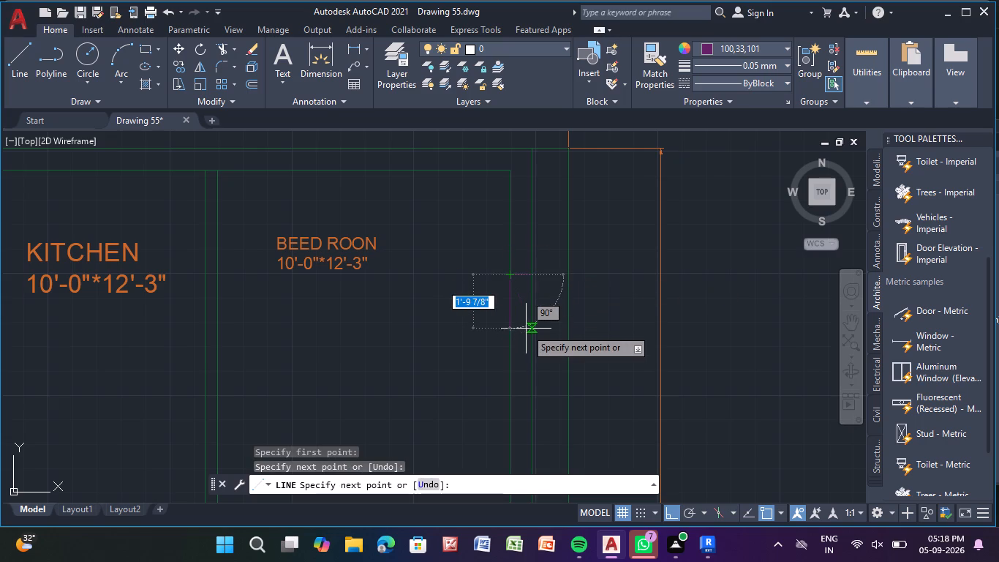
middle_drag(516, 315, 516, 275)
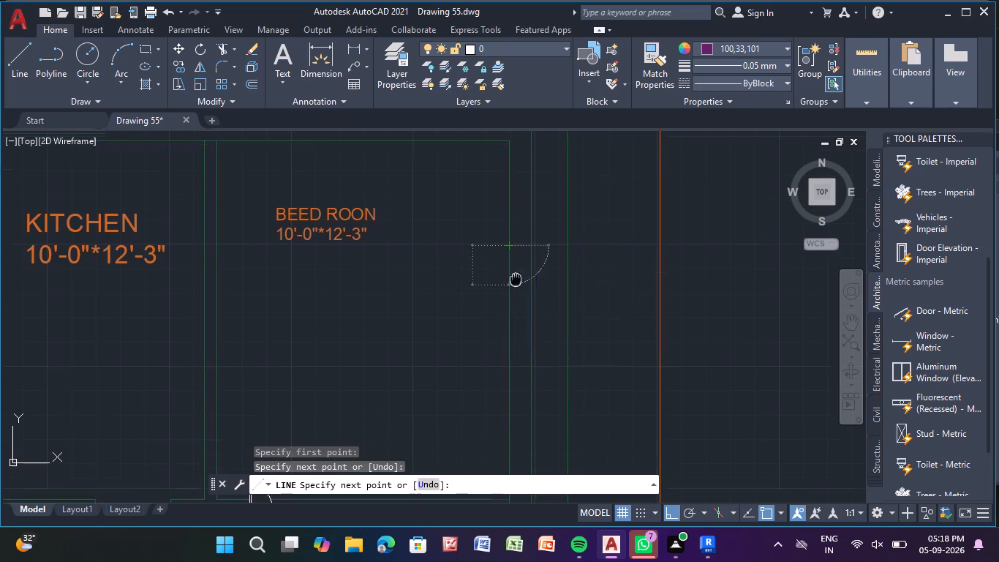
middle_drag(516, 275, 508, 180)
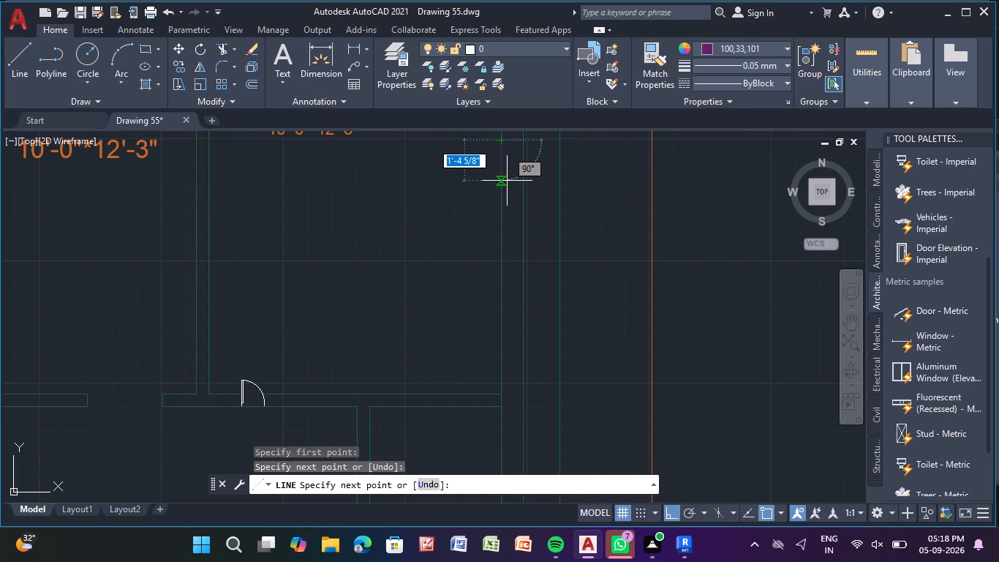
click(504, 307)
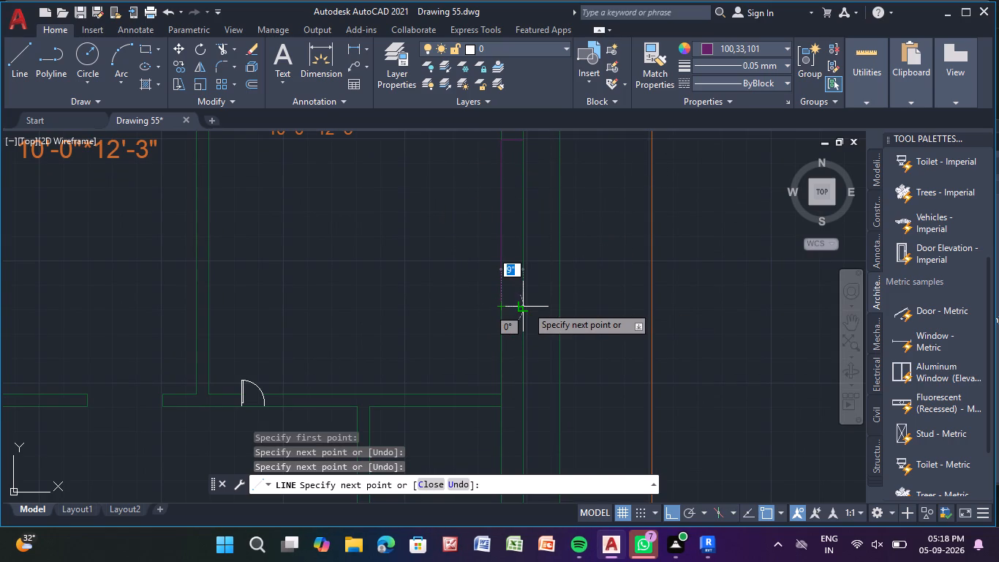
scroll(525, 307, up, 3)
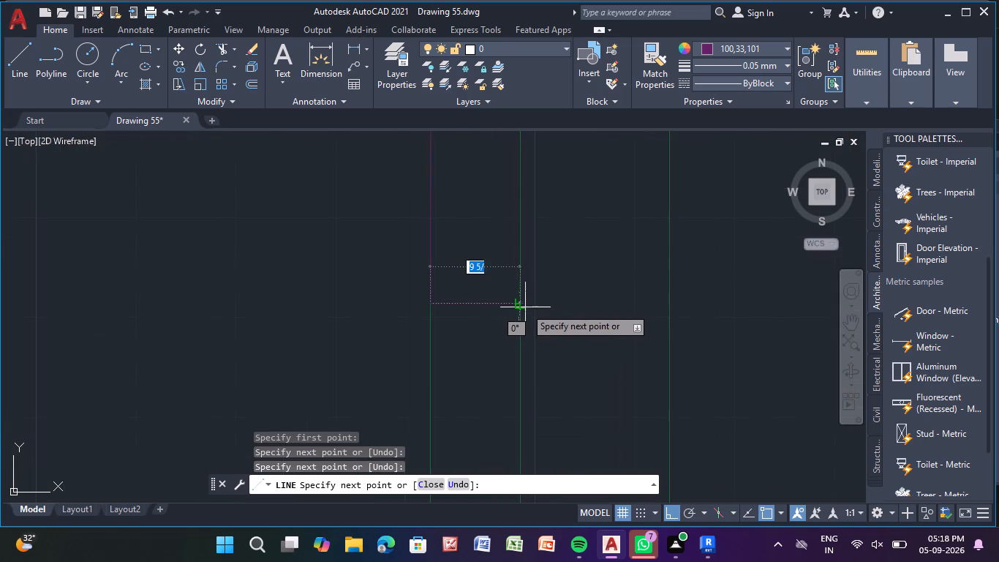
click(520, 304)
scroll(493, 201, down, 1)
middle_drag(493, 200, 492, 335)
middle_drag(478, 192, 391, 346)
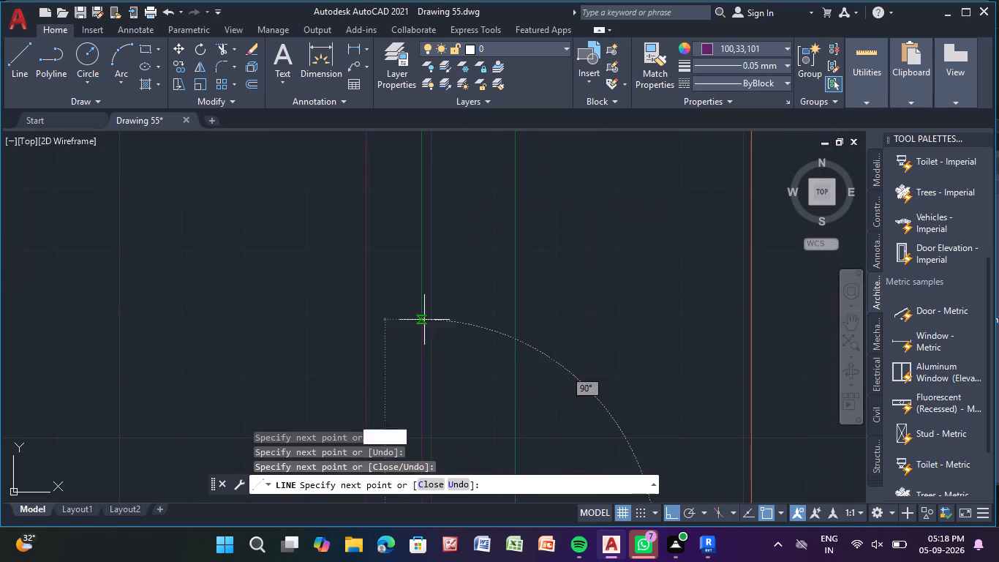
middle_drag(416, 211, 408, 277)
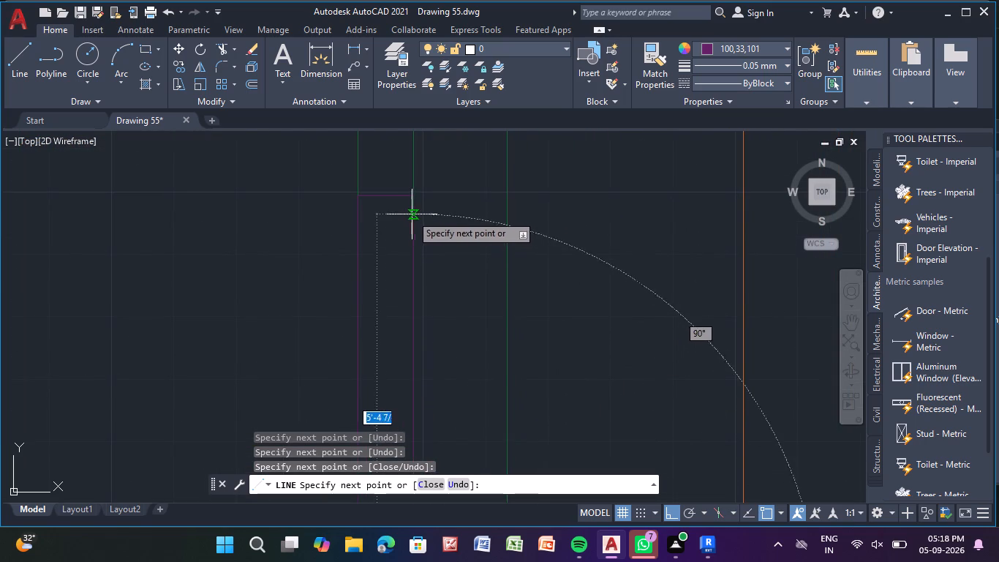
click(412, 192)
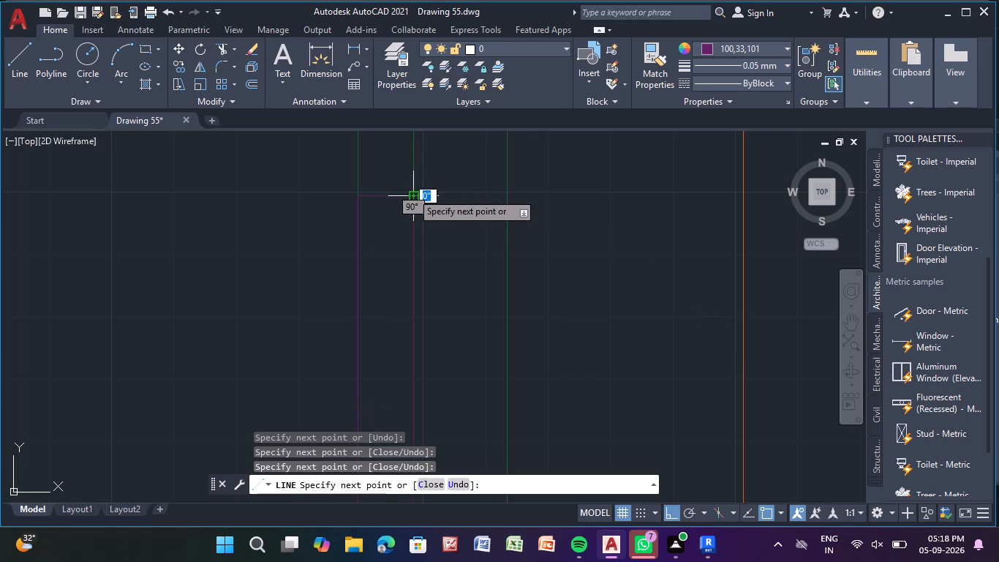
Draw a lengthwise centre line inside the BEED ROON window, between the midpoints of its two short edges.
click(389, 198)
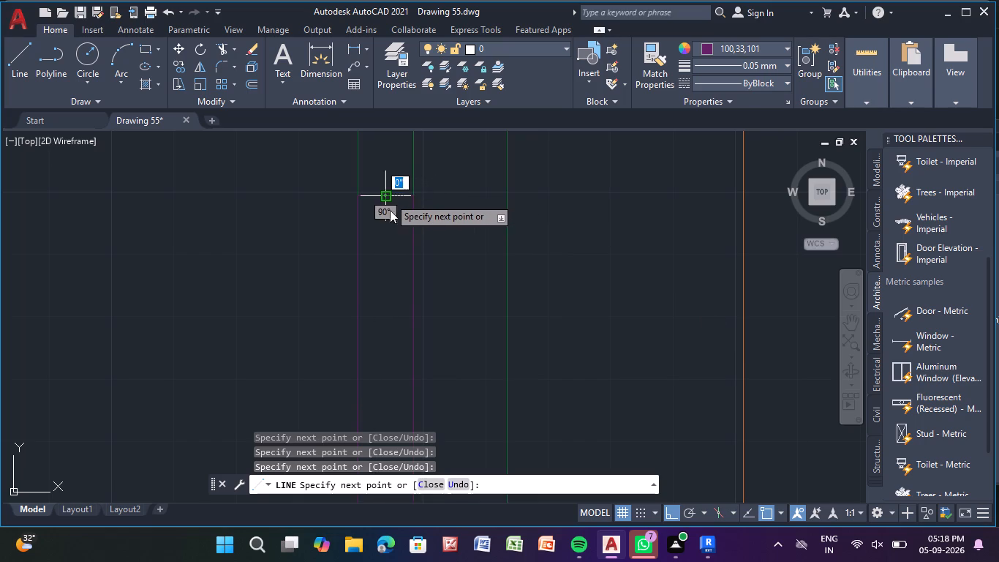
scroll(410, 293, down, 2)
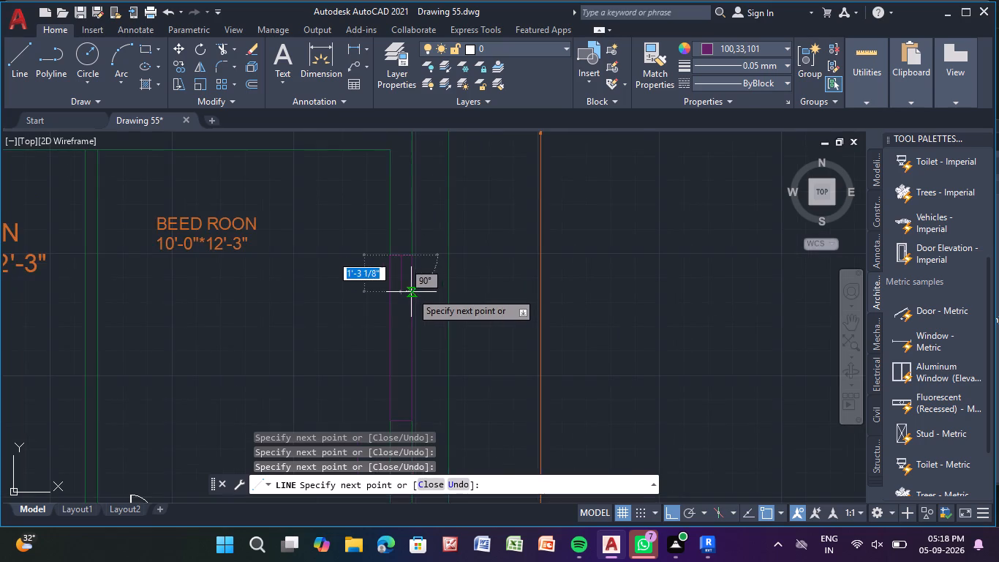
scroll(411, 292, down, 1)
middle_drag(411, 291, 423, 188)
scroll(411, 291, down, 1)
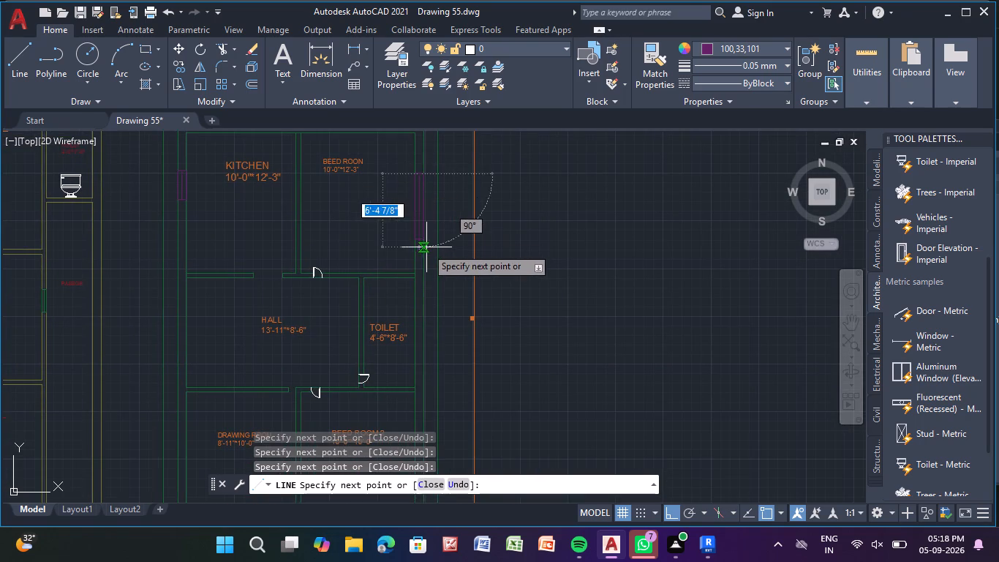
scroll(426, 247, up, 4)
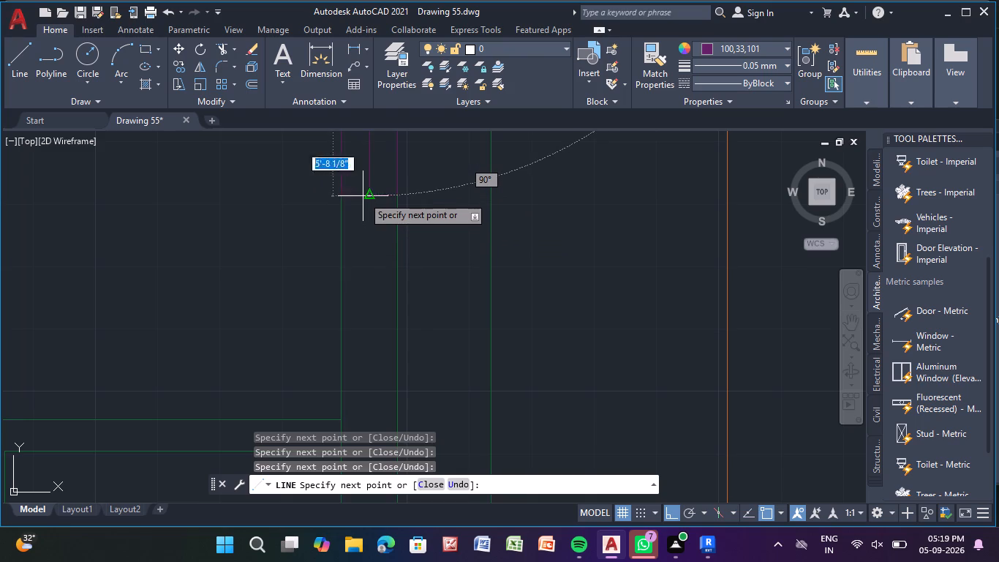
click(367, 196)
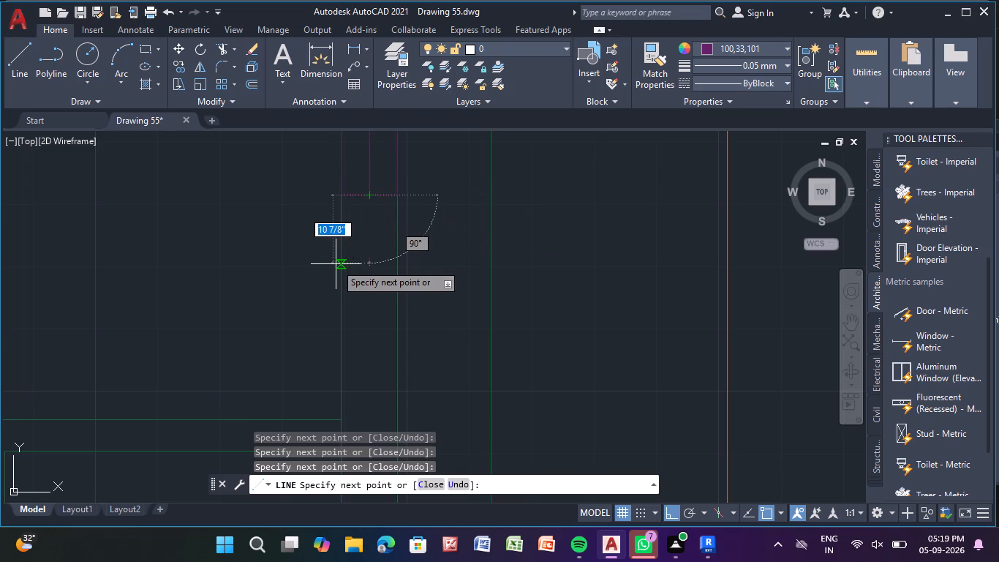
key(Escape)
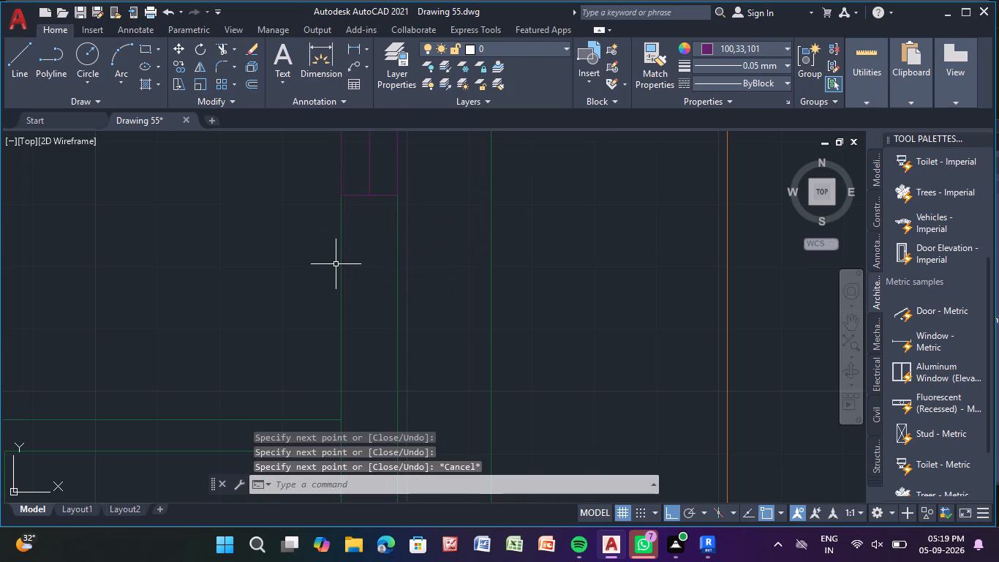
Group the five purple lines of the BEED ROON window: the top and bottom edges, both sides and the centre line.
scroll(358, 254, down, 1)
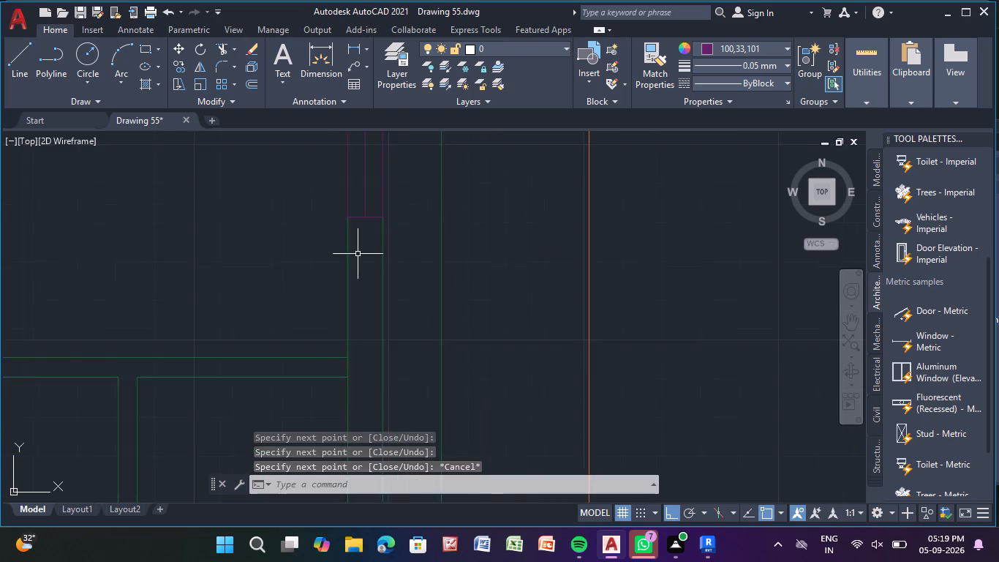
scroll(358, 254, down, 5)
scroll(358, 260, up, 4)
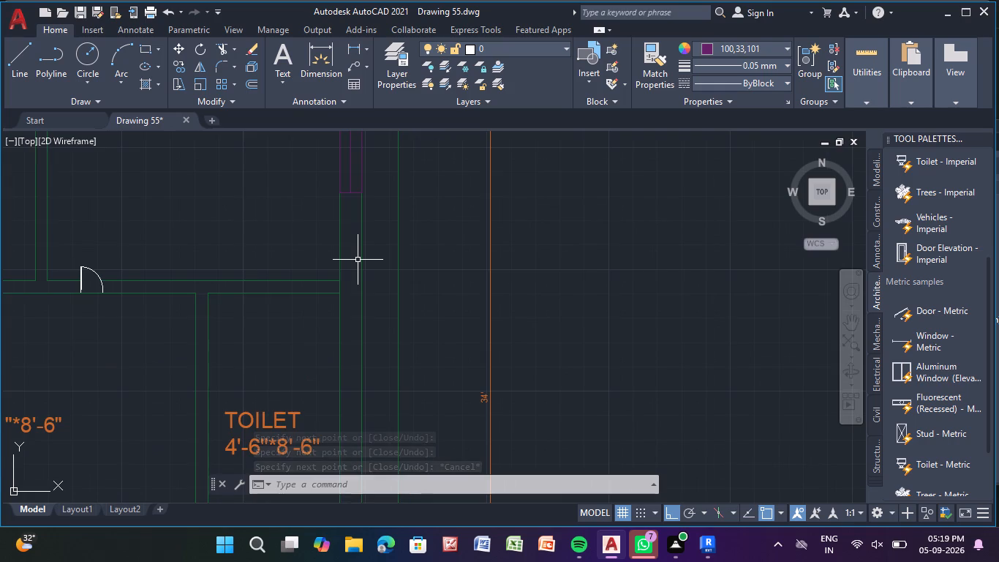
scroll(358, 261, down, 2)
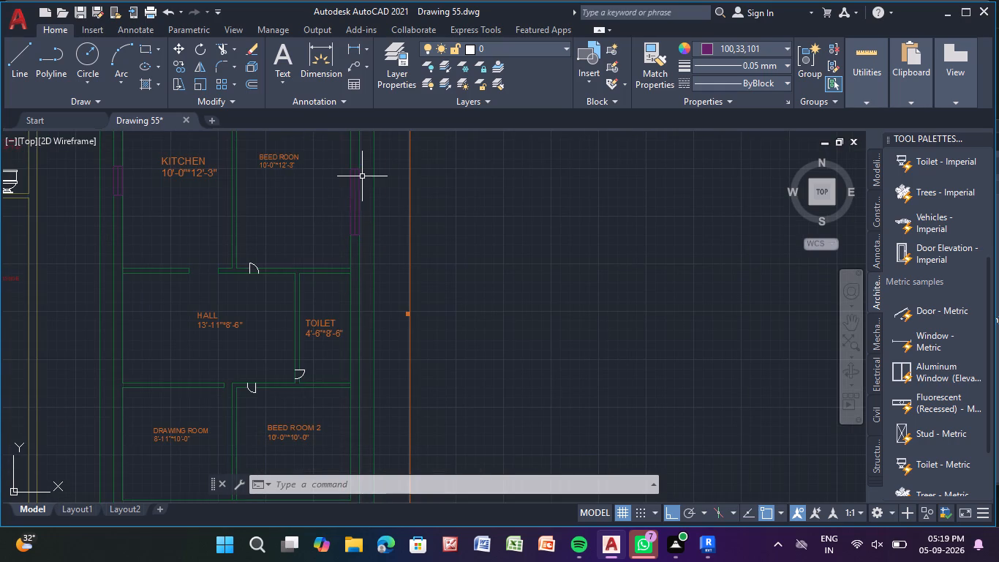
scroll(350, 186, up, 3)
middle_drag(350, 187, 309, 256)
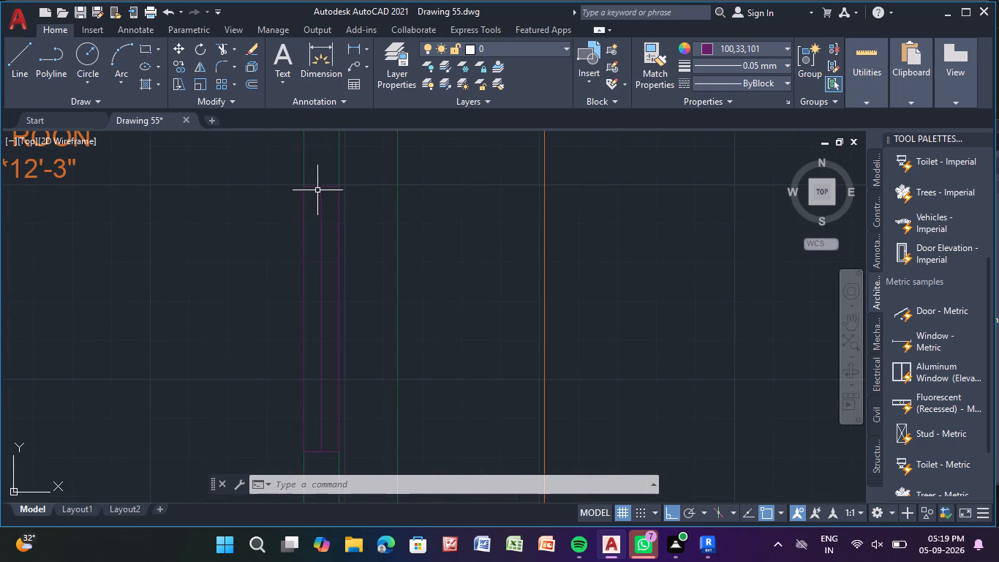
click(318, 185)
click(321, 203)
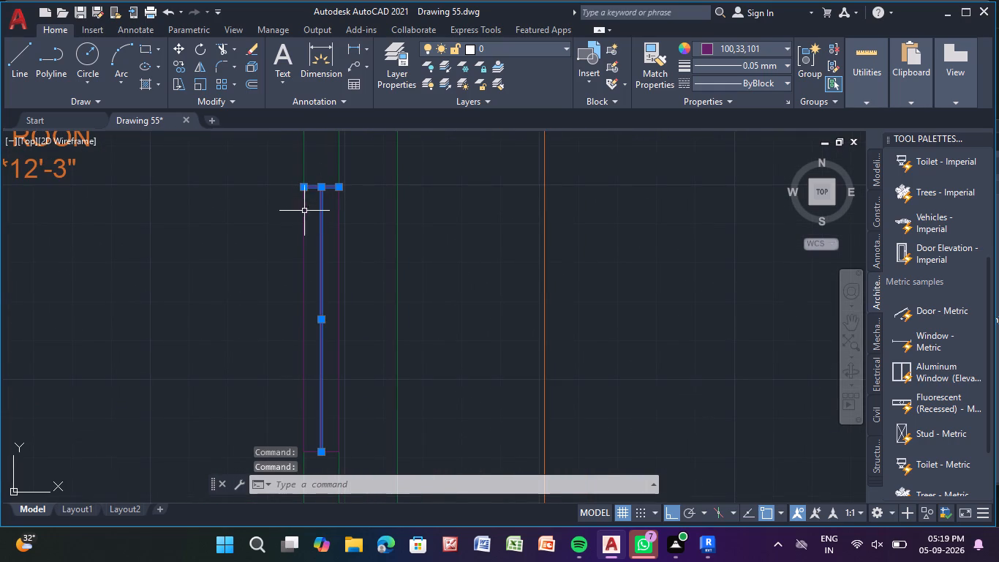
click(305, 213)
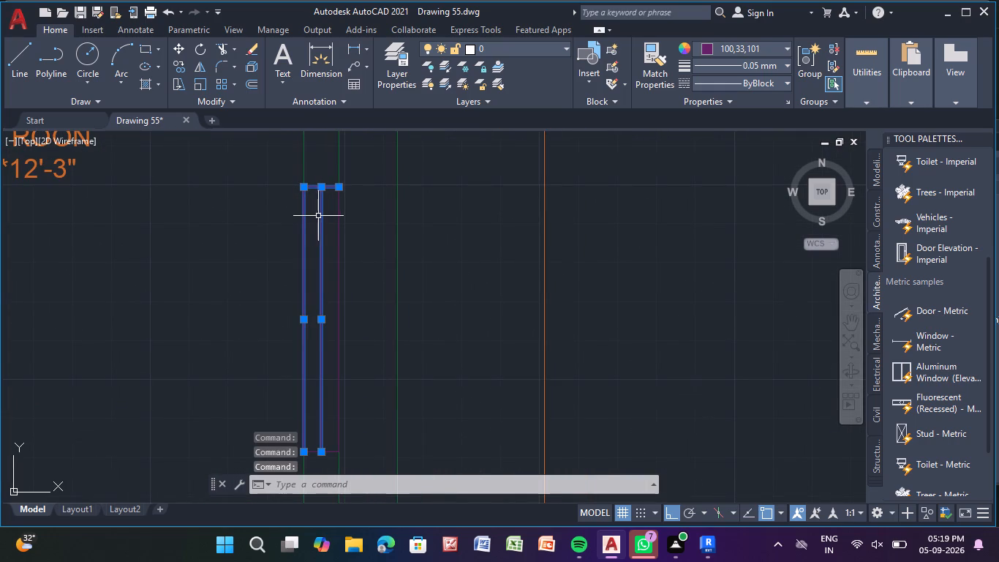
click(338, 201)
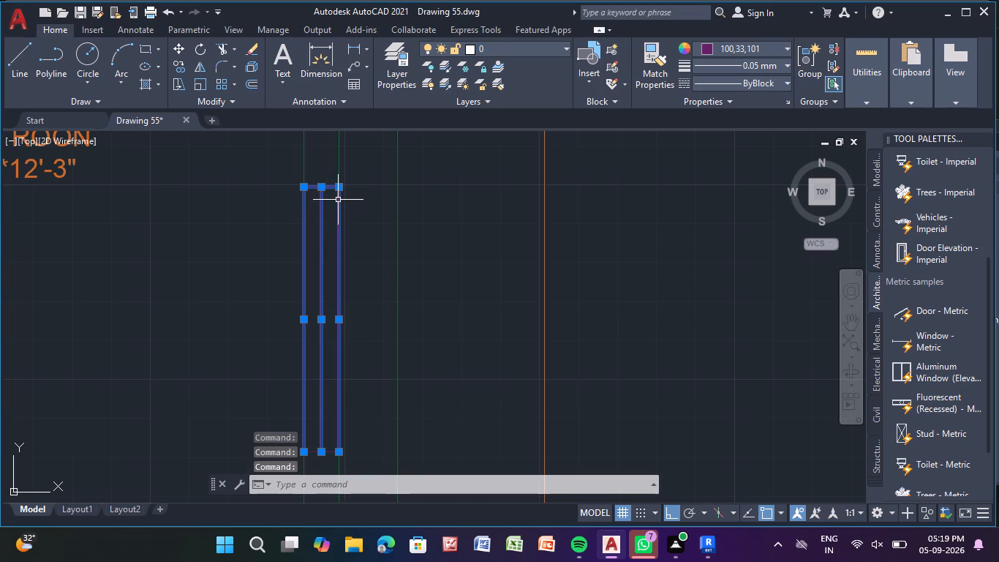
middle_drag(371, 282, 363, 148)
scroll(363, 149, up, 1)
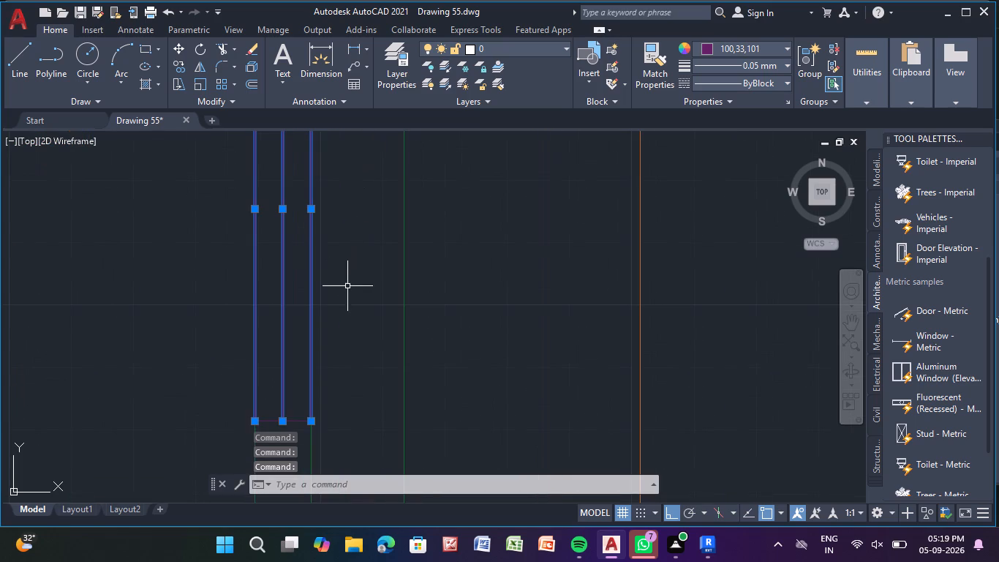
middle_drag(279, 422, 291, 313)
scroll(290, 312, up, 1)
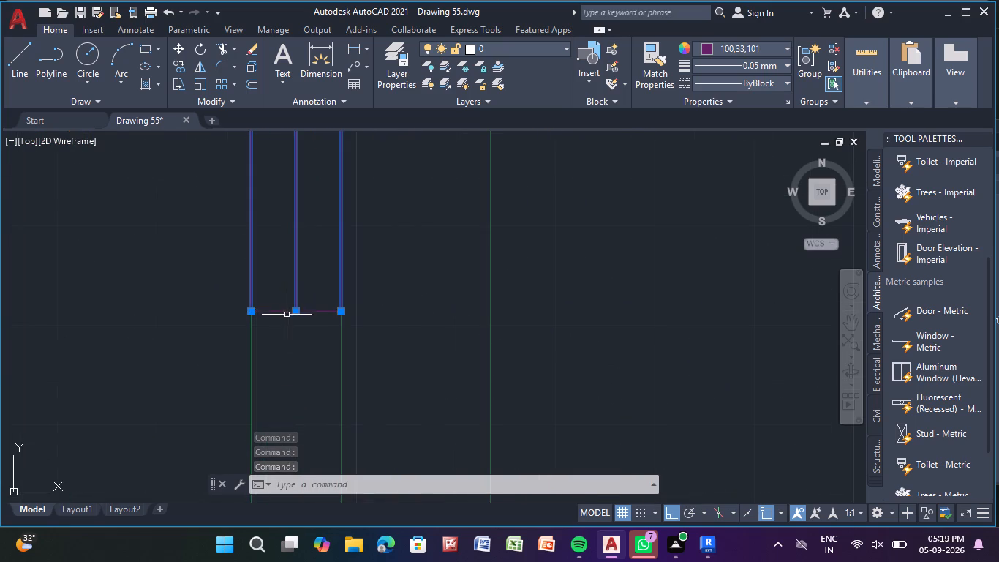
click(277, 311)
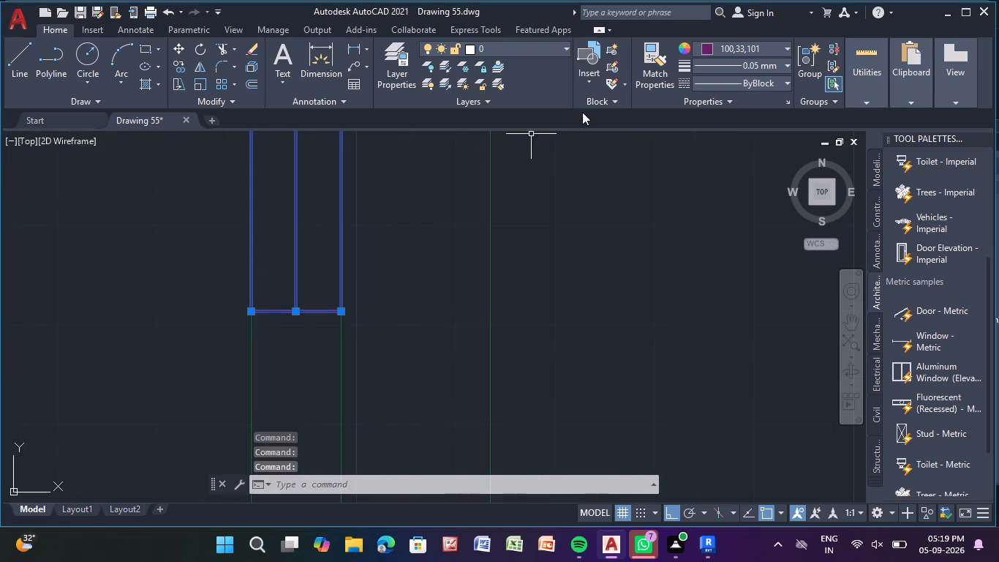
click(812, 54)
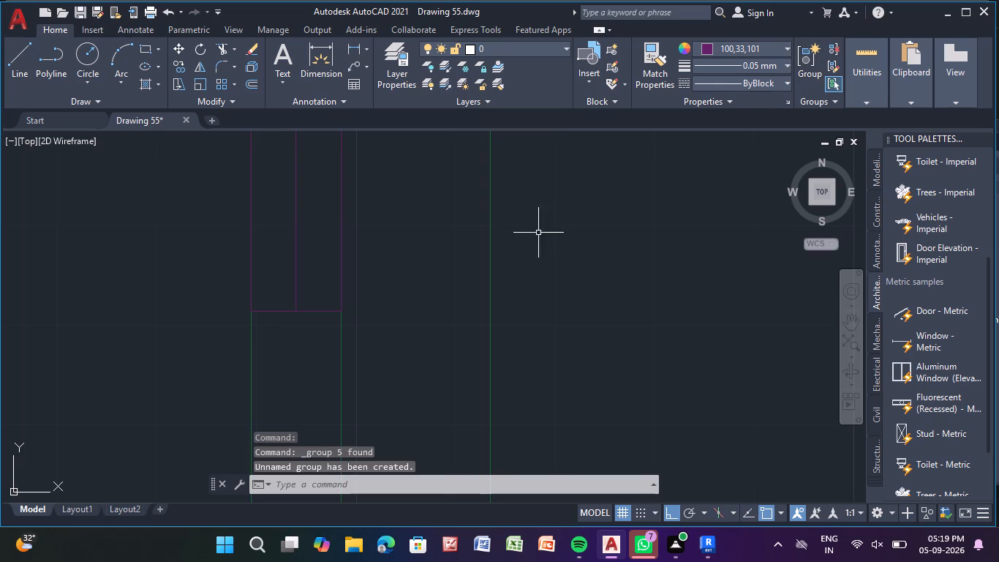
Copy the grouped BEED ROON window about 20'-3" straight south into BEED ROOM 2's east outer wall, with Ortho mode off.
click(340, 277)
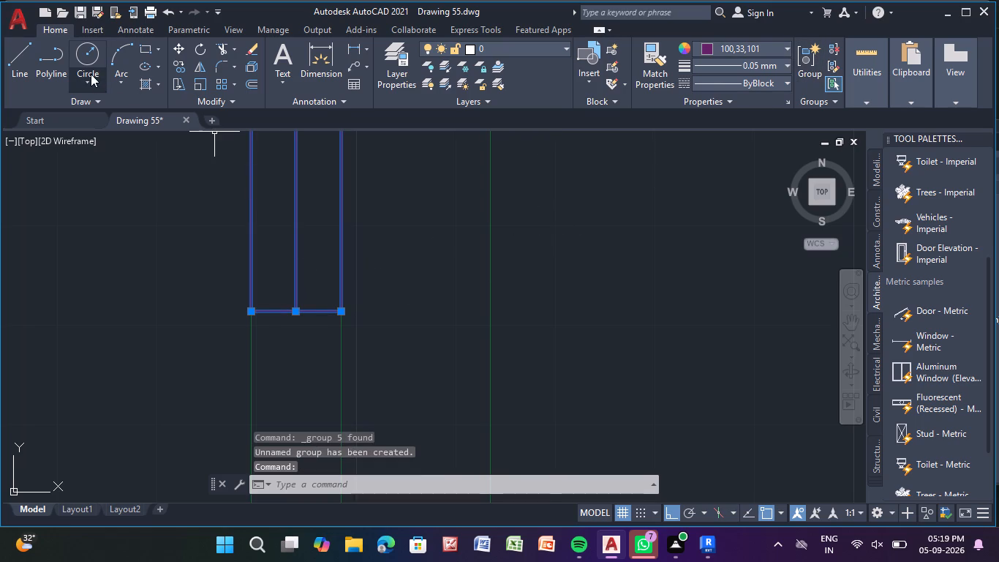
click(181, 65)
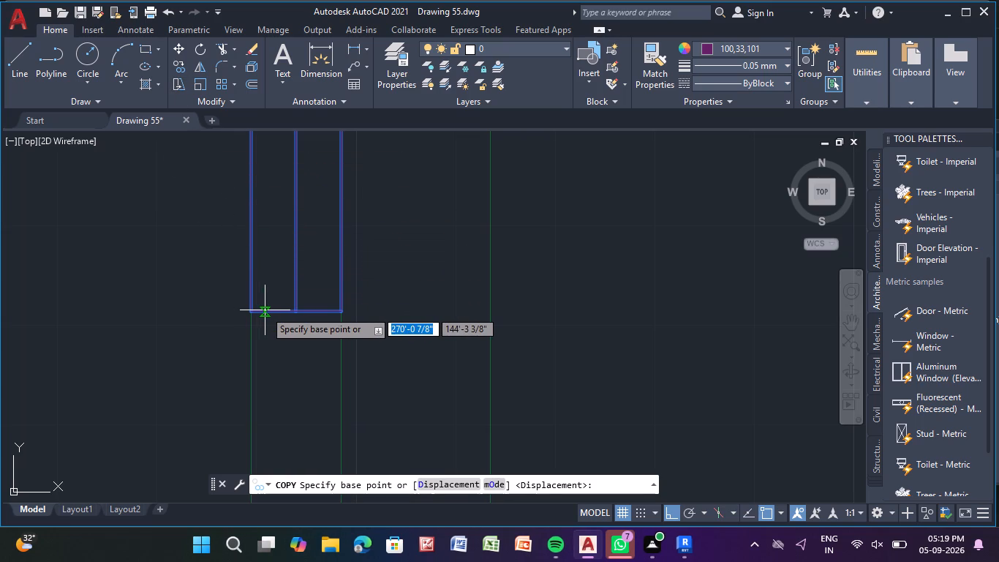
click(290, 310)
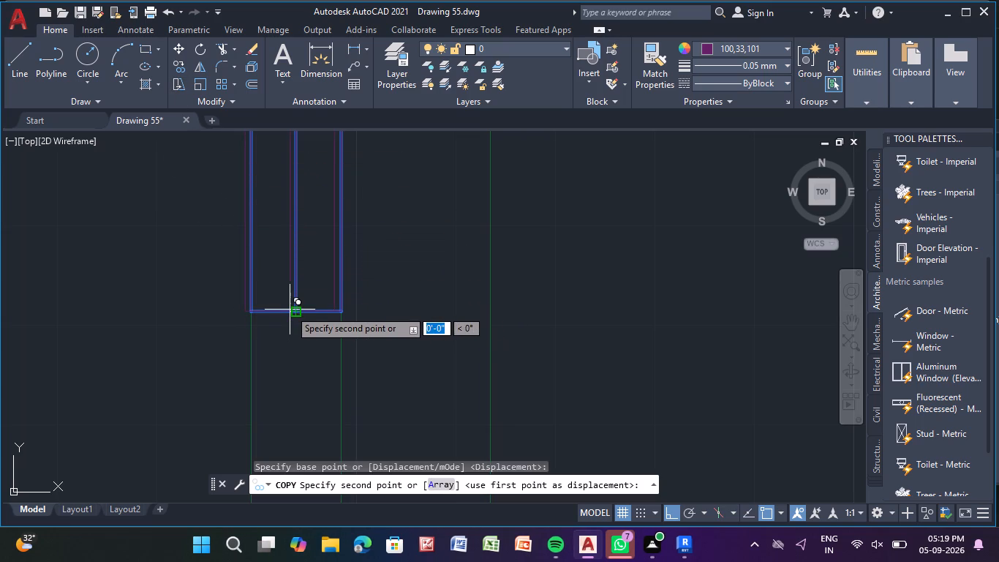
click(687, 512)
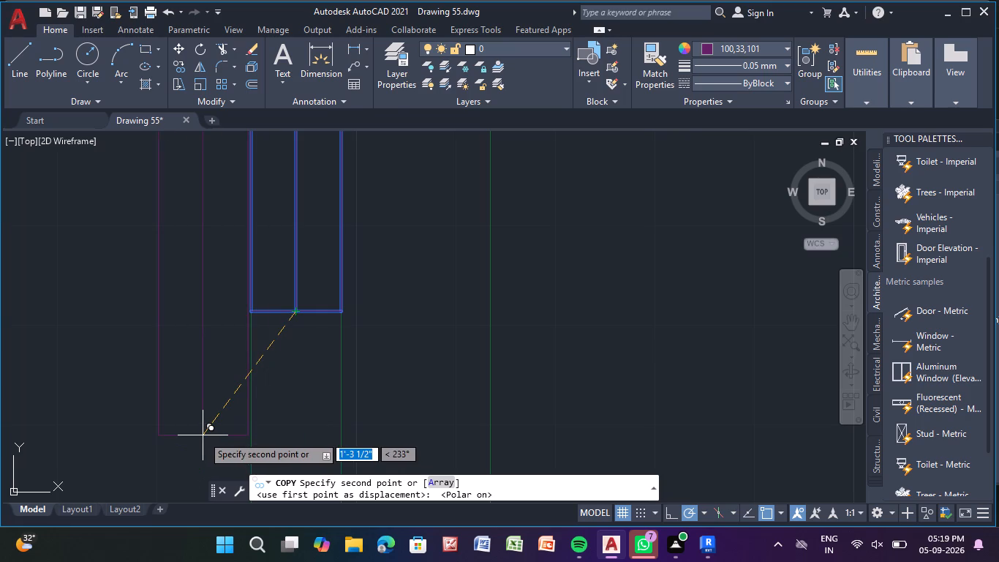
scroll(218, 405, down, 2)
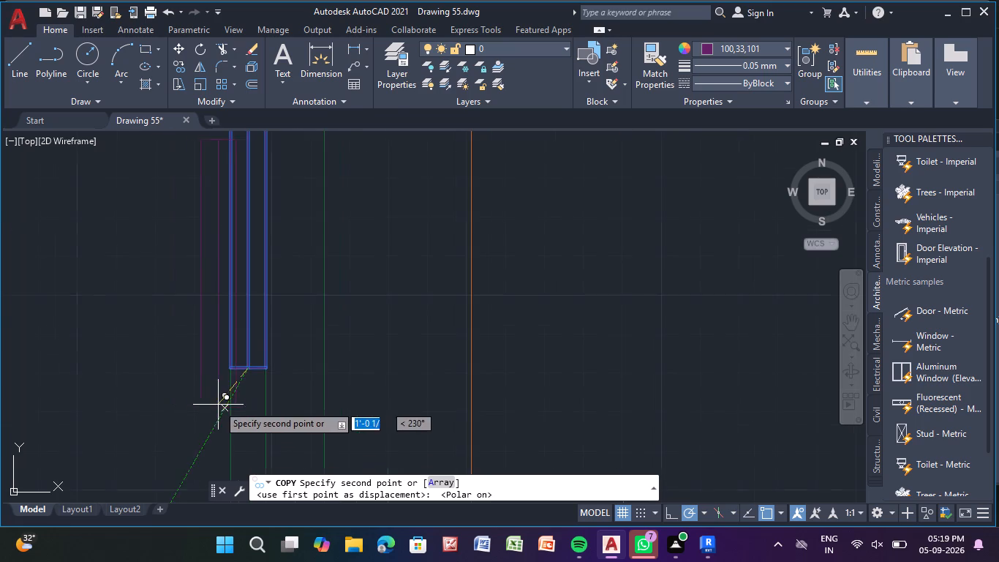
middle_drag(218, 404, 178, 256)
scroll(211, 405, down, 2)
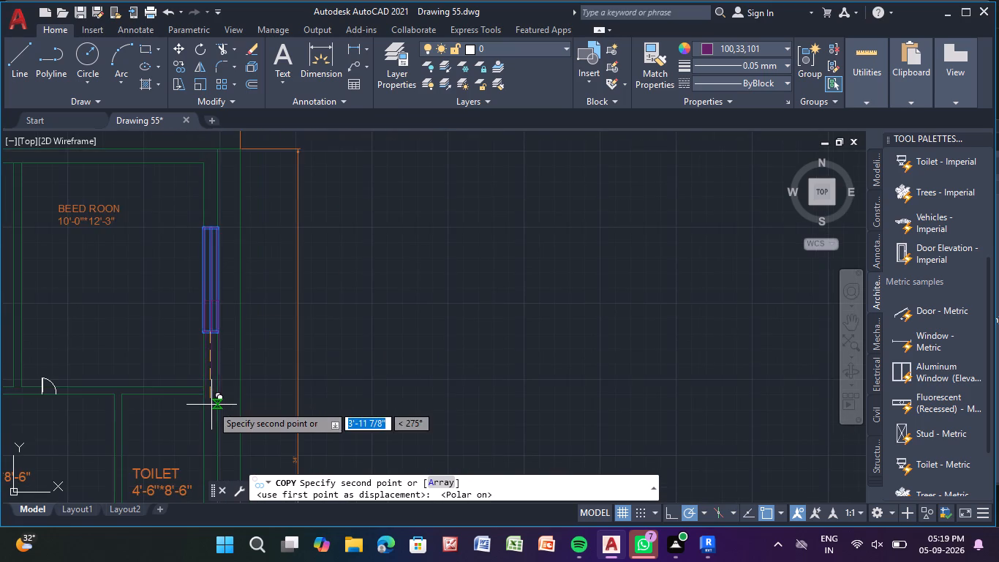
middle_drag(210, 404, 190, 224)
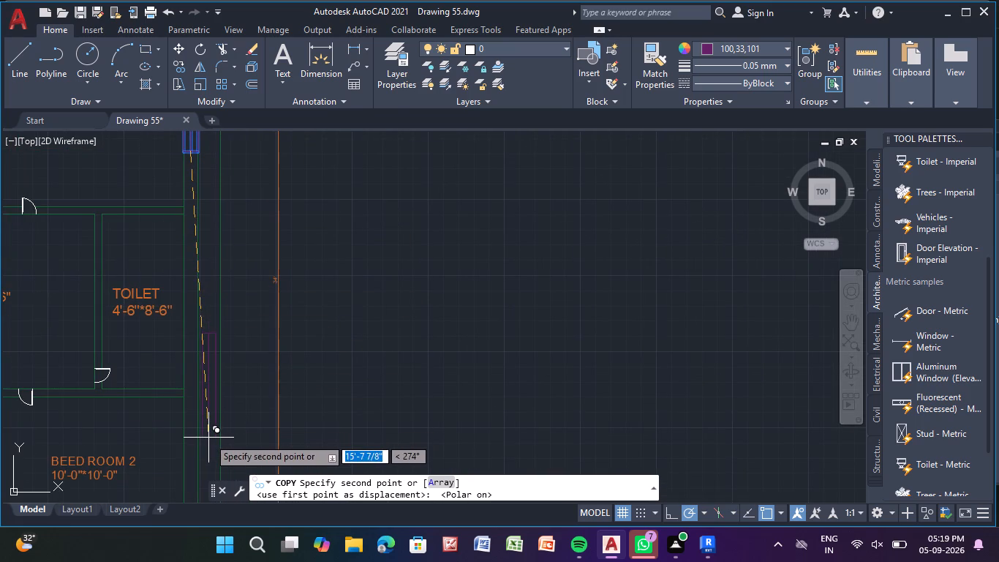
middle_drag(209, 435, 200, 306)
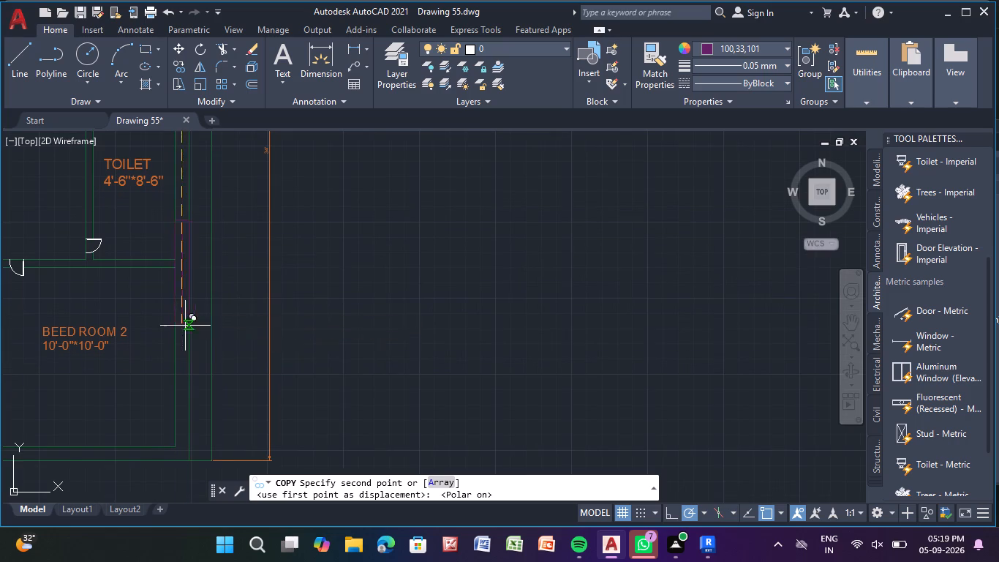
scroll(180, 394, up, 2)
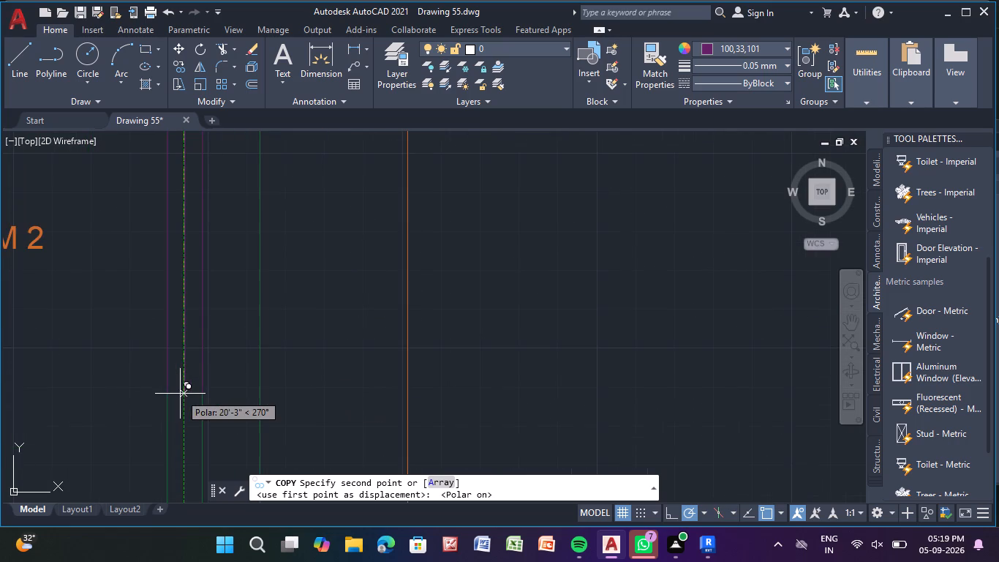
scroll(182, 394, up, 2)
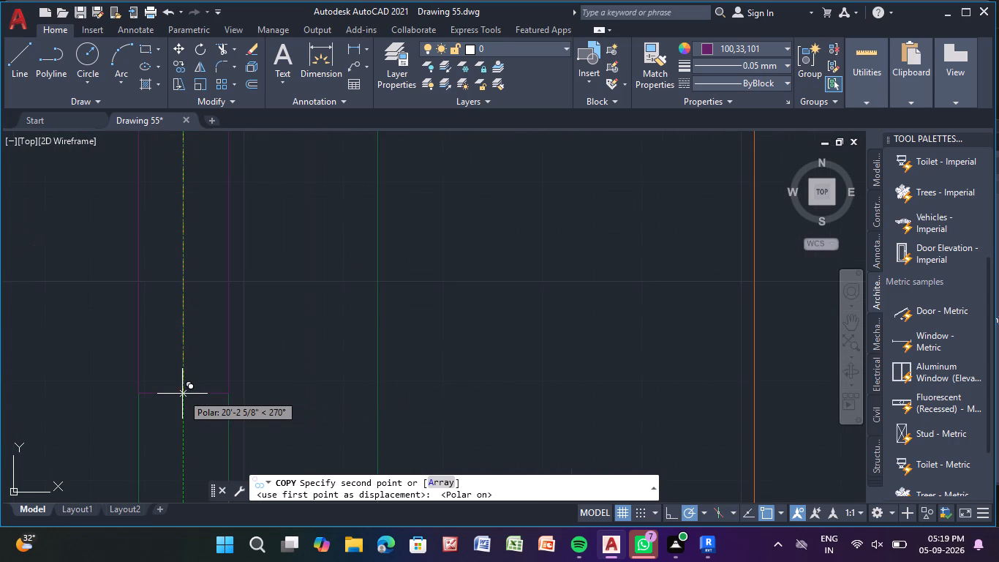
click(185, 394)
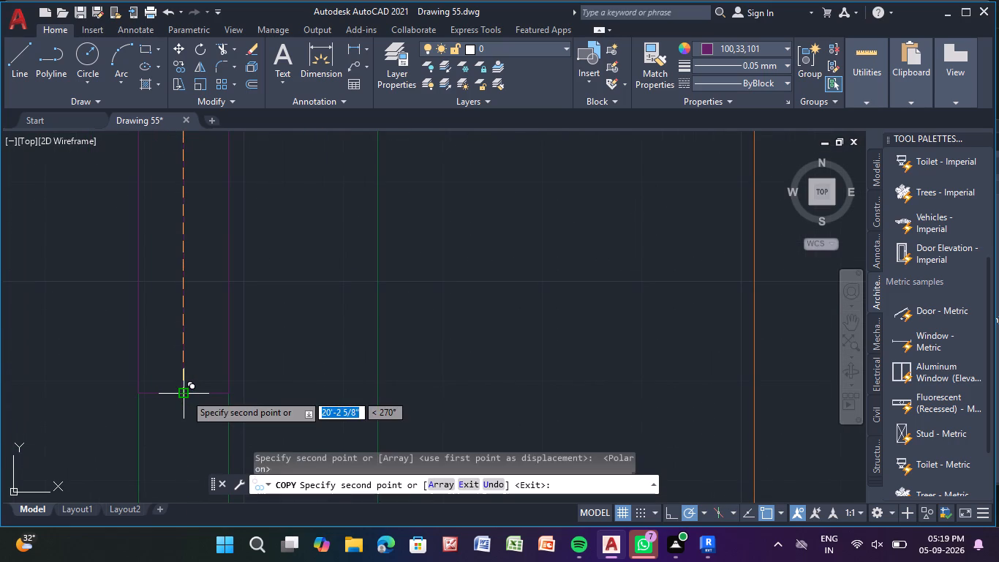
key(Escape)
Examine the lower rooms of the green plan and the crossed gate symbol at the neighbouring plan's parking entrance.
scroll(26, 303, down, 3)
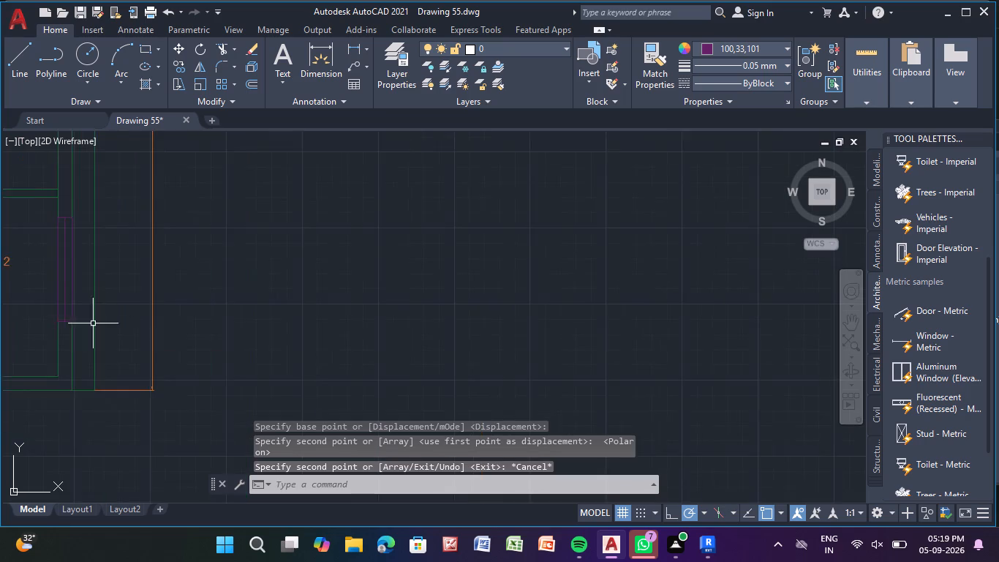
scroll(95, 323, down, 4)
middle_drag(109, 317, 208, 348)
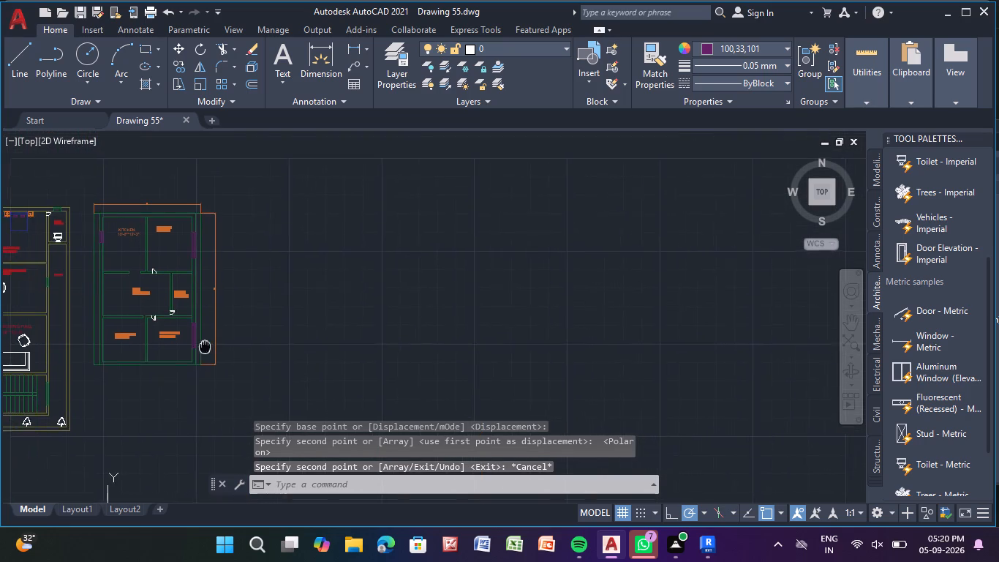
middle_drag(208, 348, 228, 358)
scroll(167, 362, up, 3)
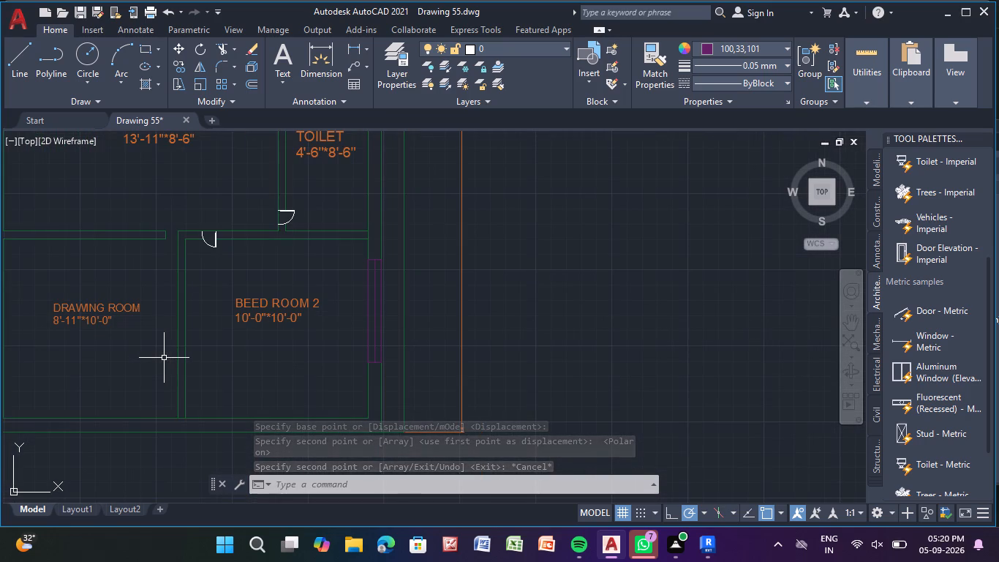
scroll(73, 394, down, 2)
middle_drag(72, 393, 307, 323)
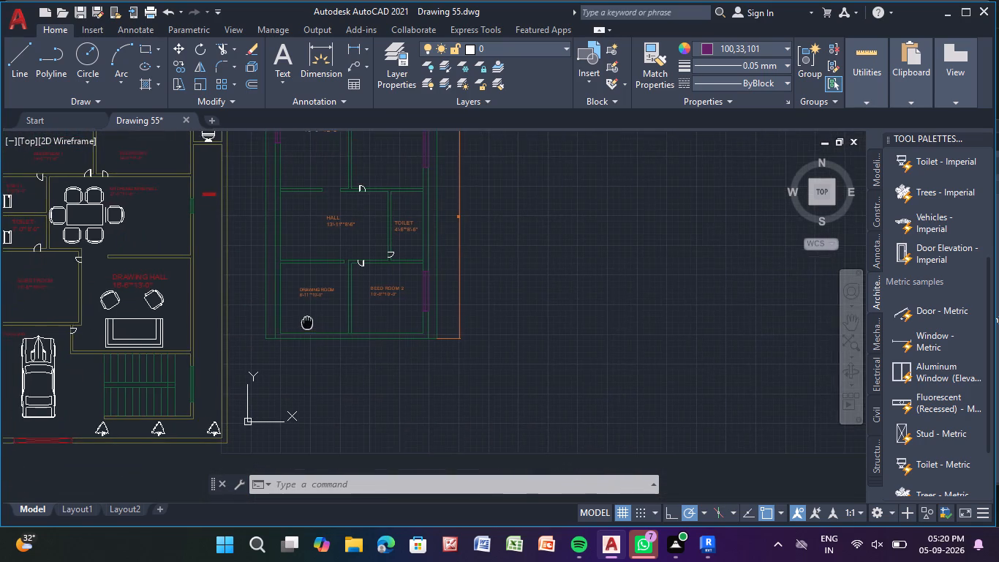
middle_drag(307, 323, 300, 335)
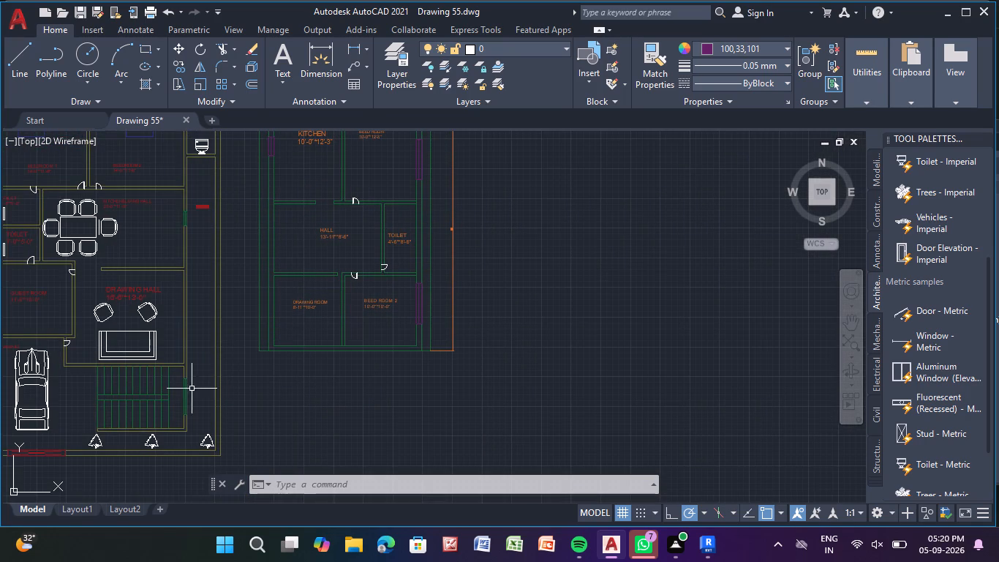
scroll(179, 395, down, 1)
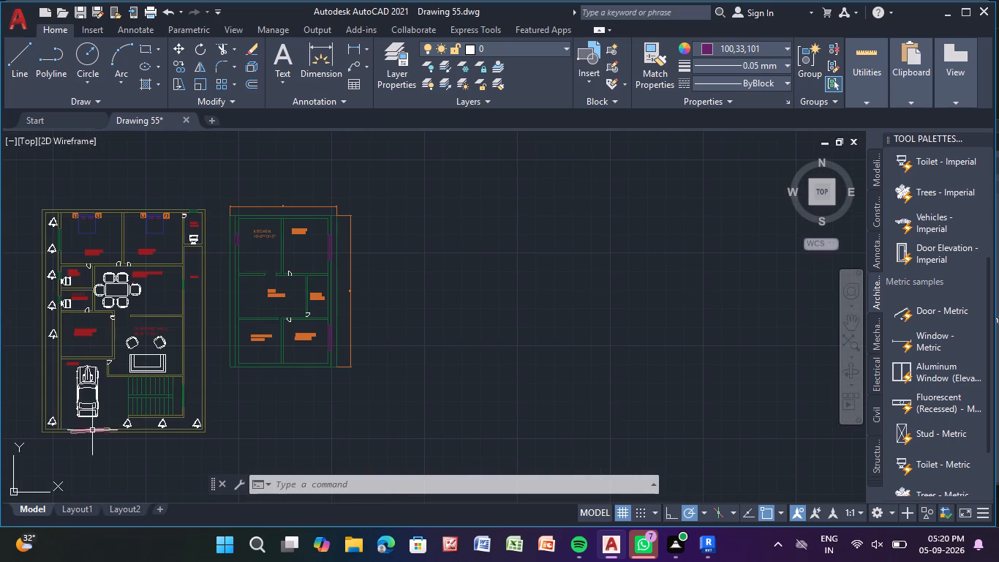
scroll(88, 434, up, 2)
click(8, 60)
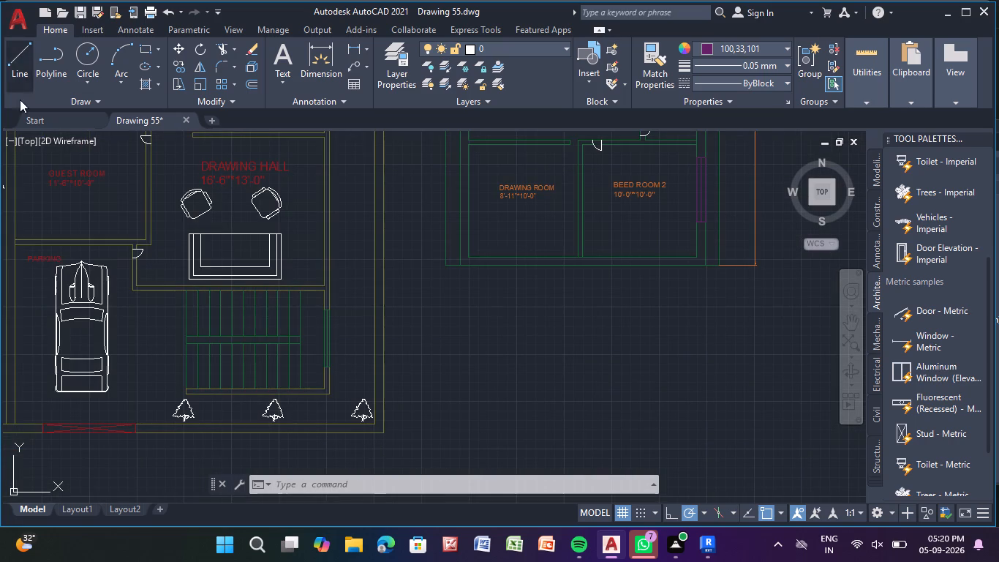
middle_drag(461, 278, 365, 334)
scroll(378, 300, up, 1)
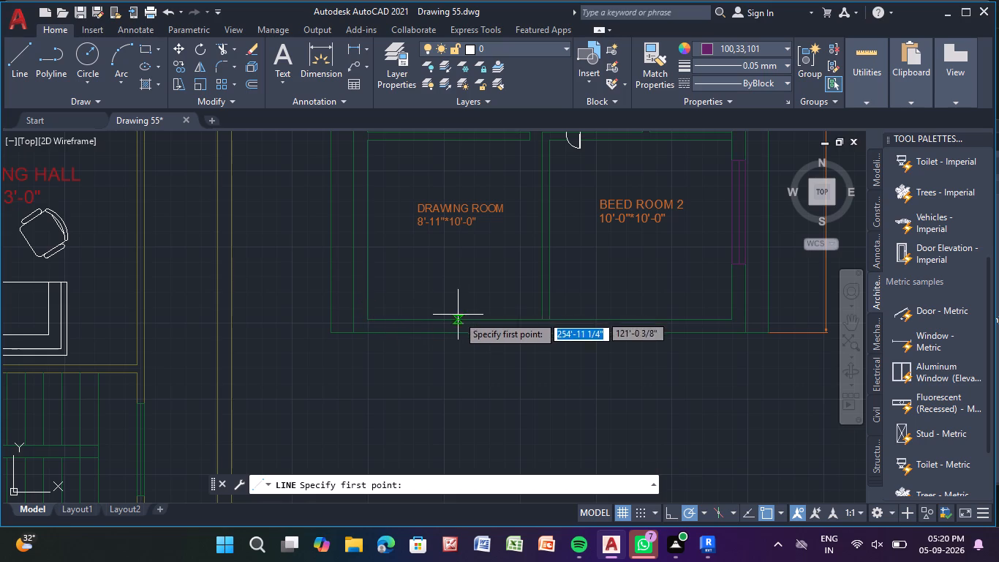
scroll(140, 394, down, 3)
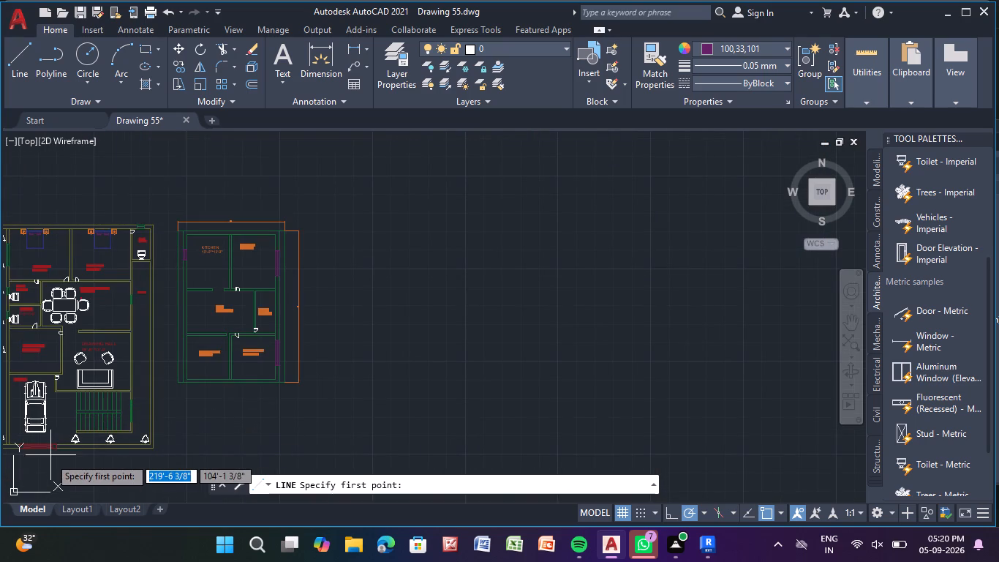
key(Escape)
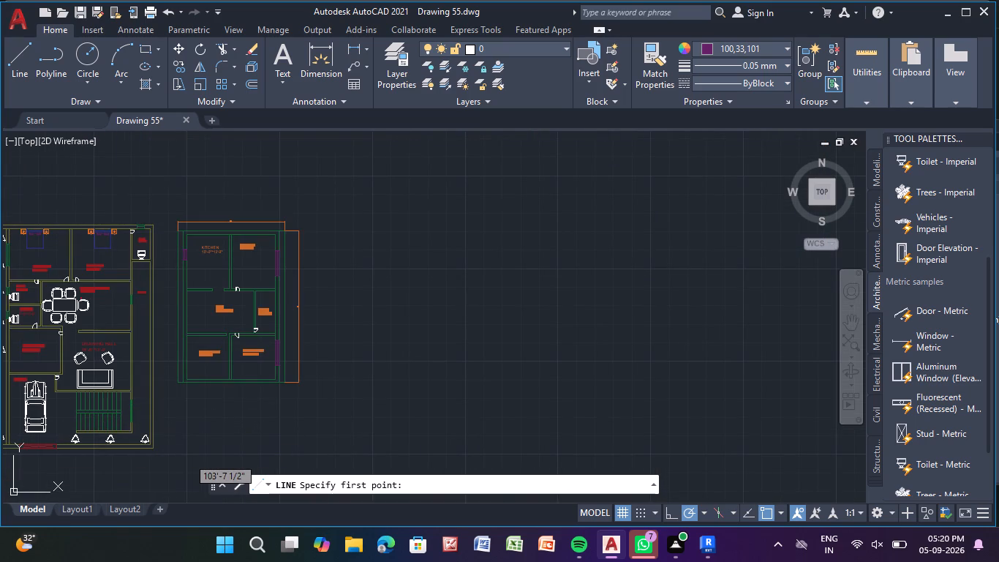
Draw a purple 9" deep rectangle with crossed diagonals about 4'-5" long in the DRAWING ROOM's south outer wall.
scroll(221, 386, up, 4)
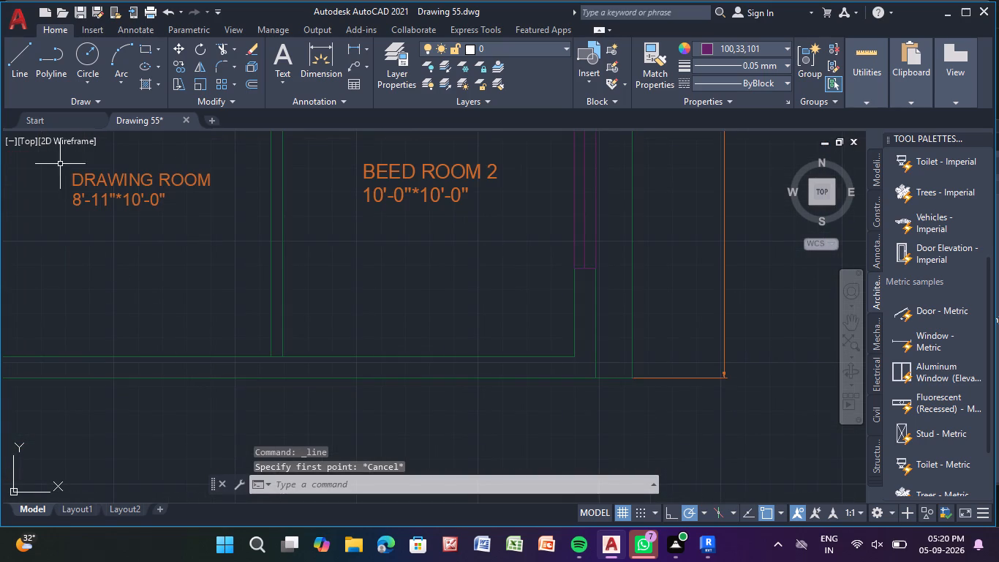
click(11, 45)
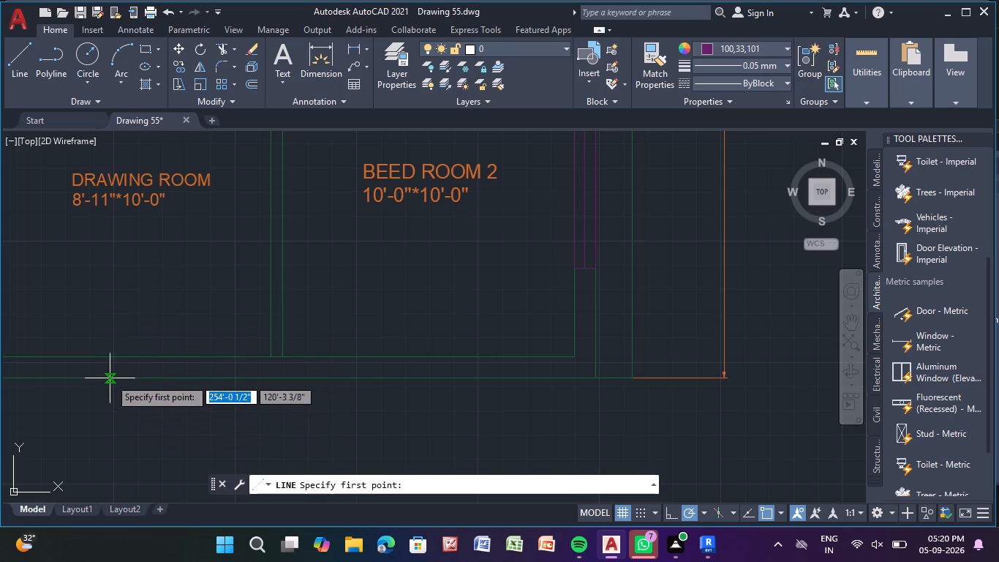
click(111, 356)
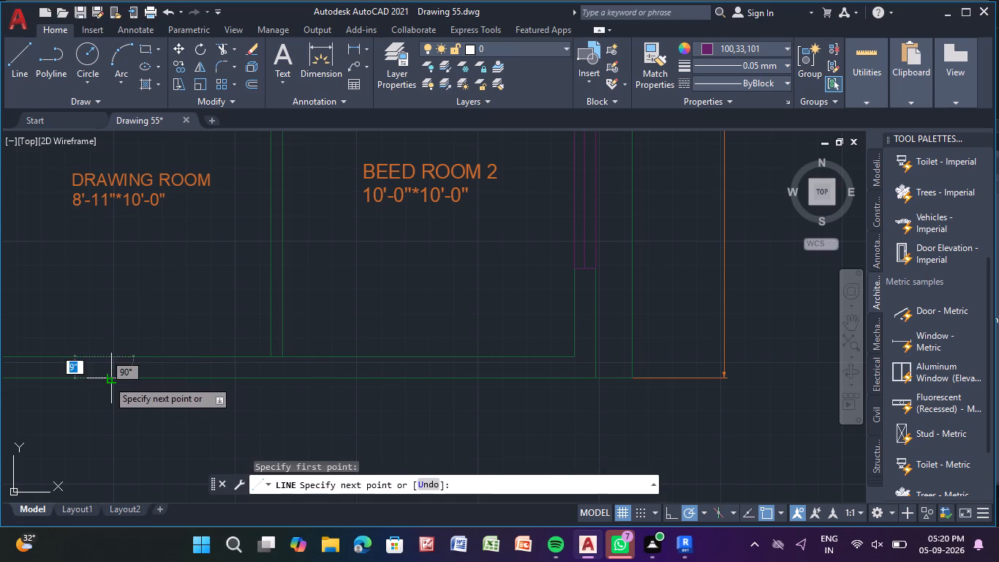
click(108, 384)
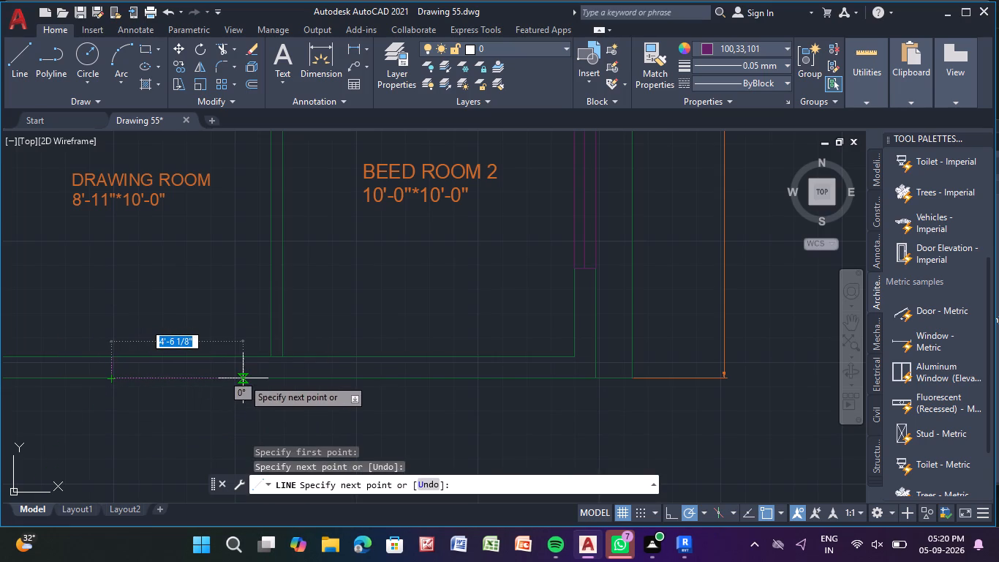
click(238, 377)
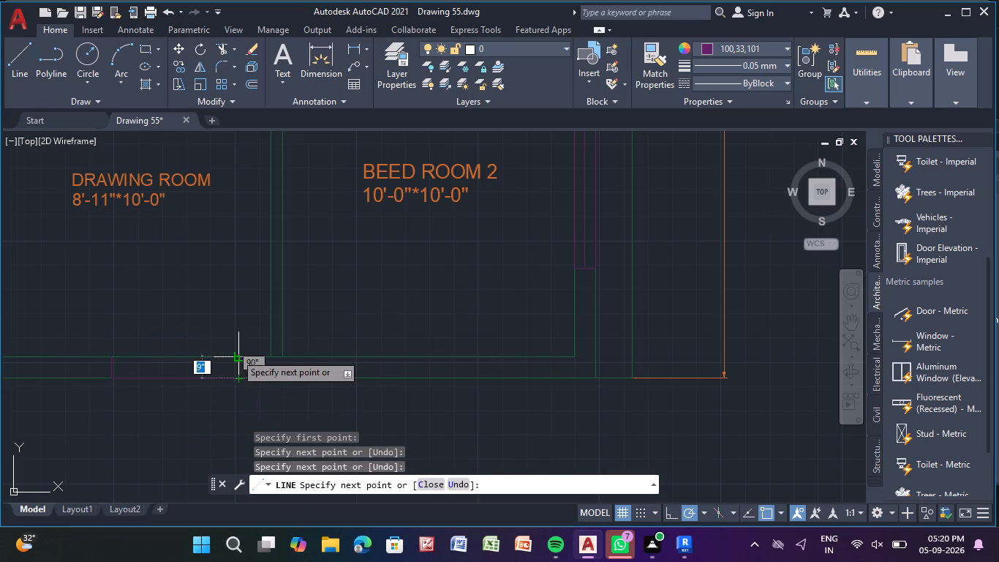
click(235, 353)
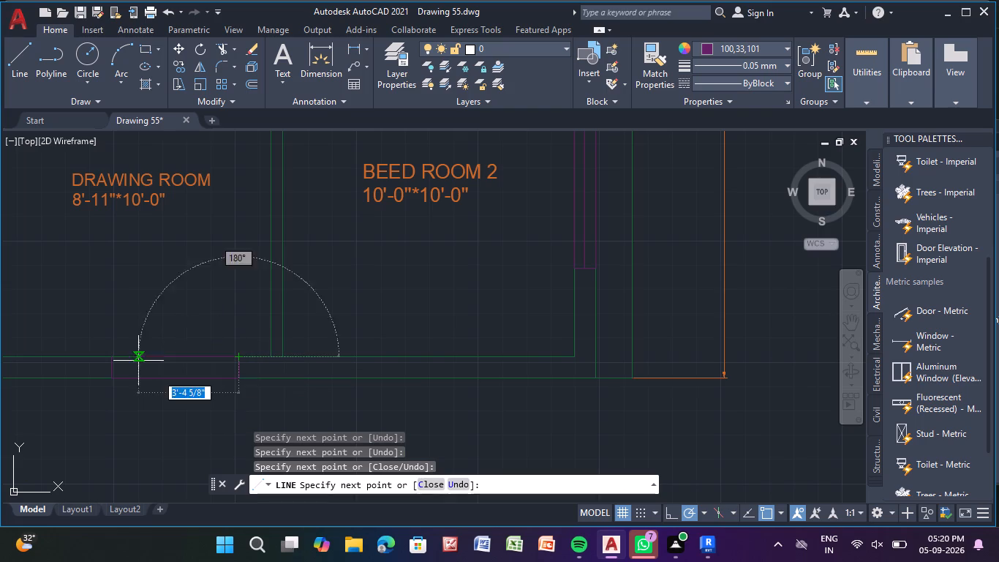
click(112, 356)
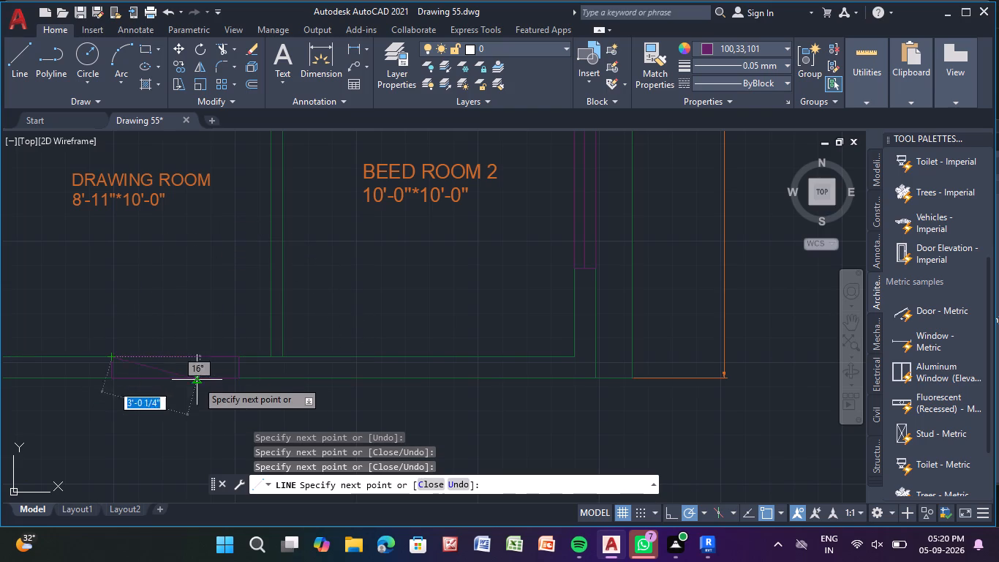
click(236, 376)
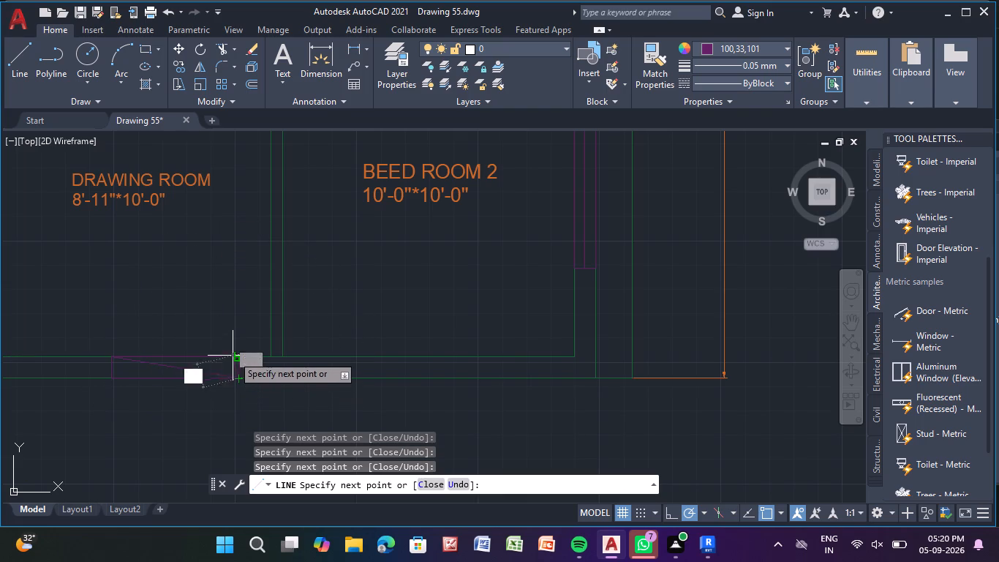
click(113, 375)
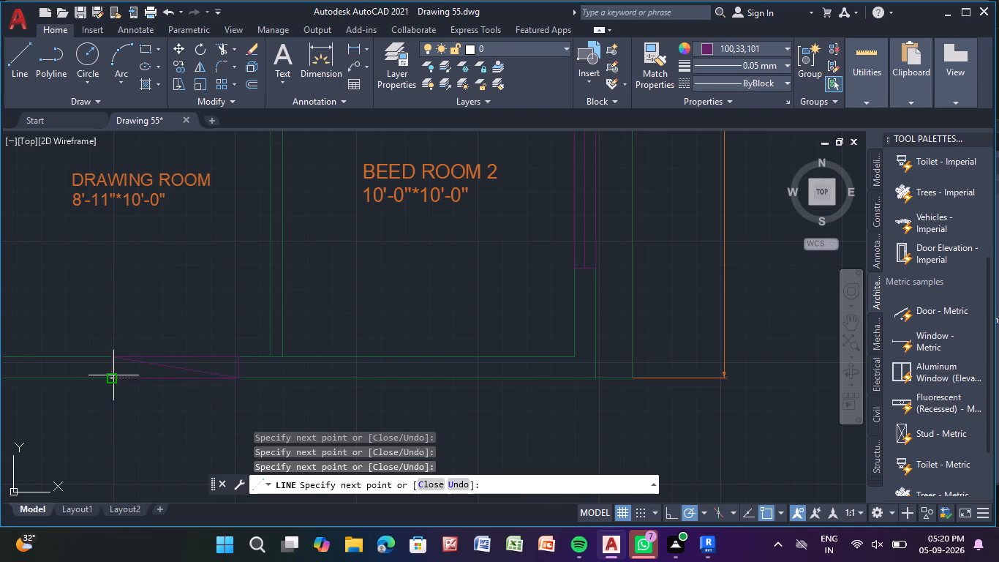
click(235, 360)
key(Escape)
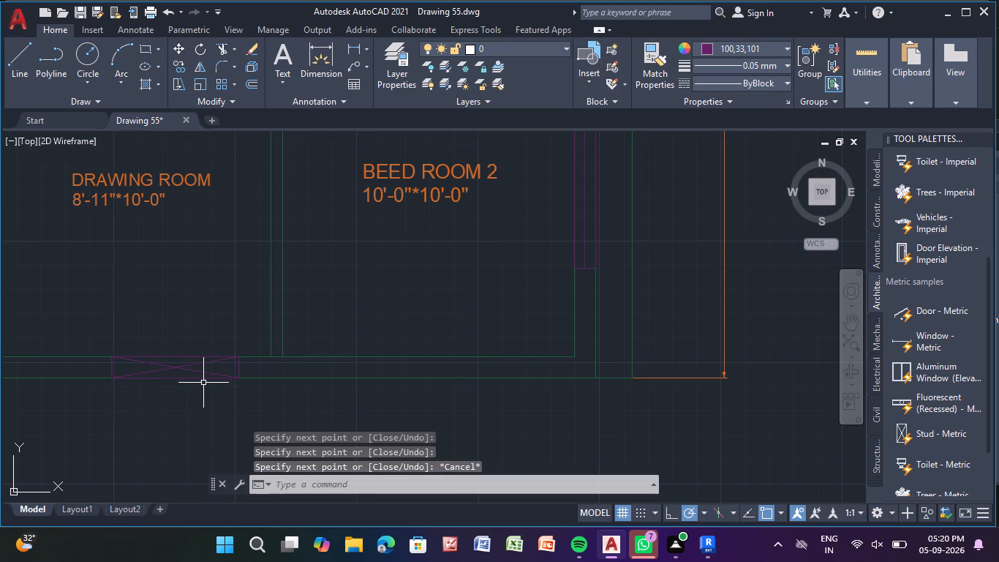
Draw a three-sided purple step outline about 6' wide against the south outer wall, below the crossed DRAWING ROOM entrance.
click(12, 61)
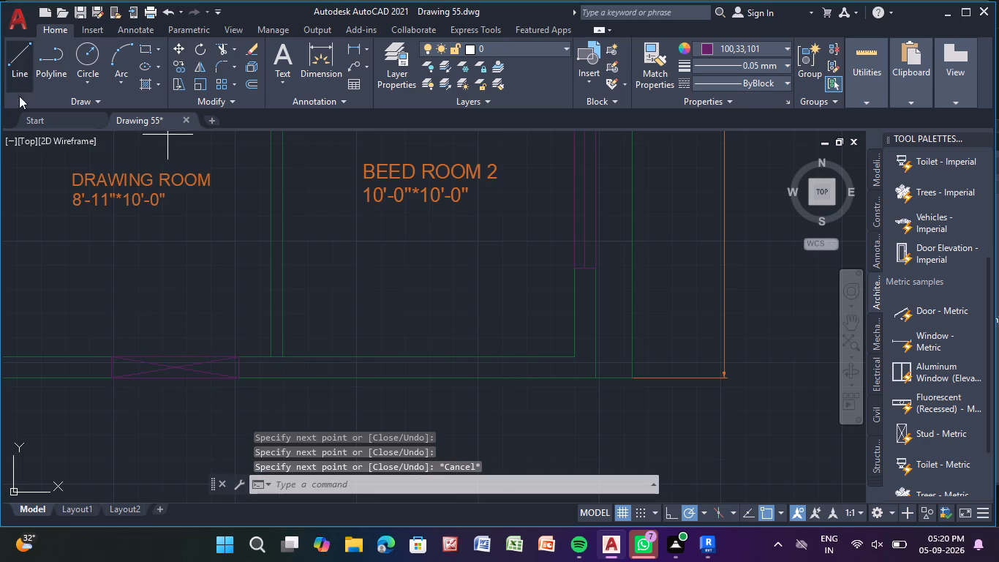
click(95, 383)
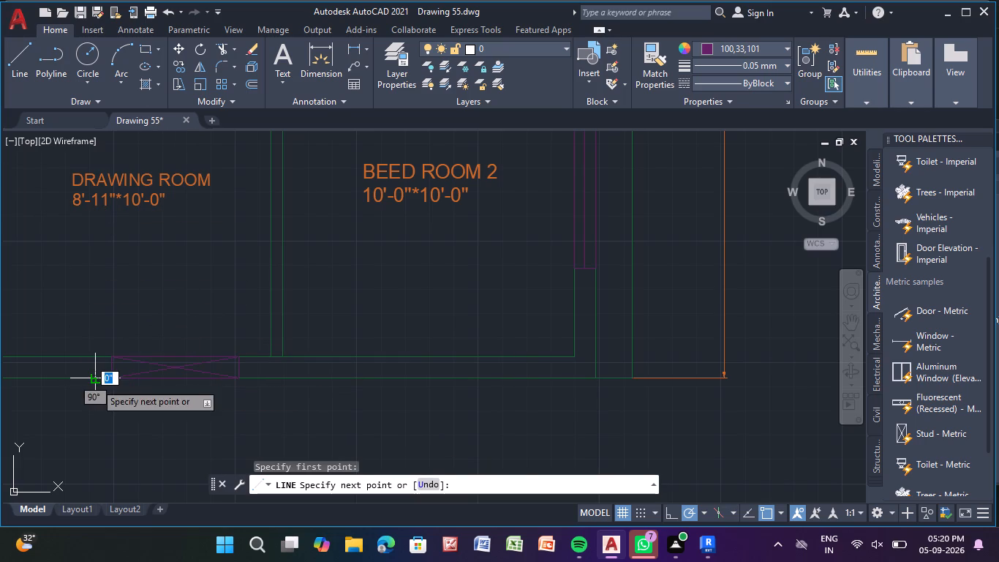
click(91, 421)
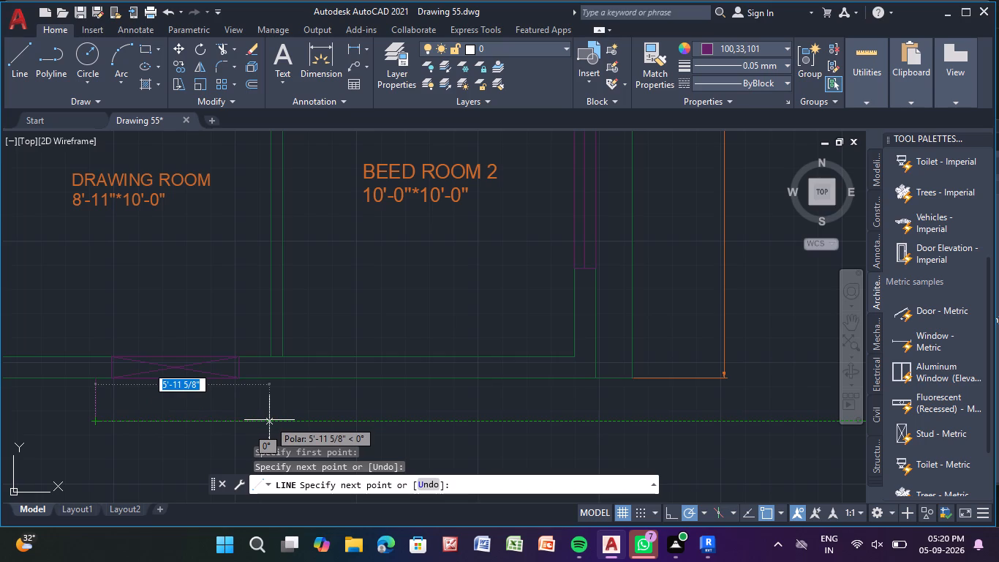
scroll(269, 420, up, 1)
click(269, 420)
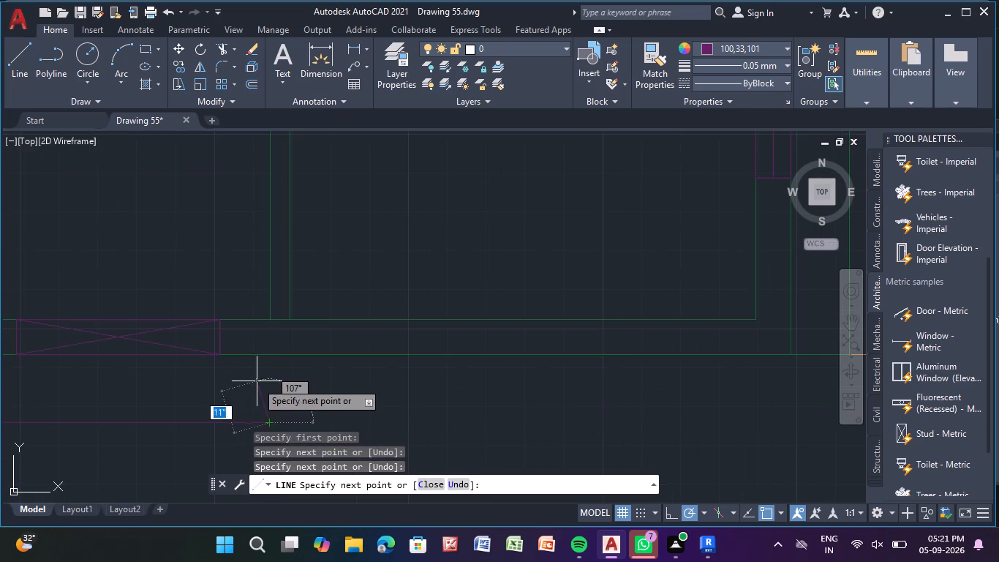
click(268, 359)
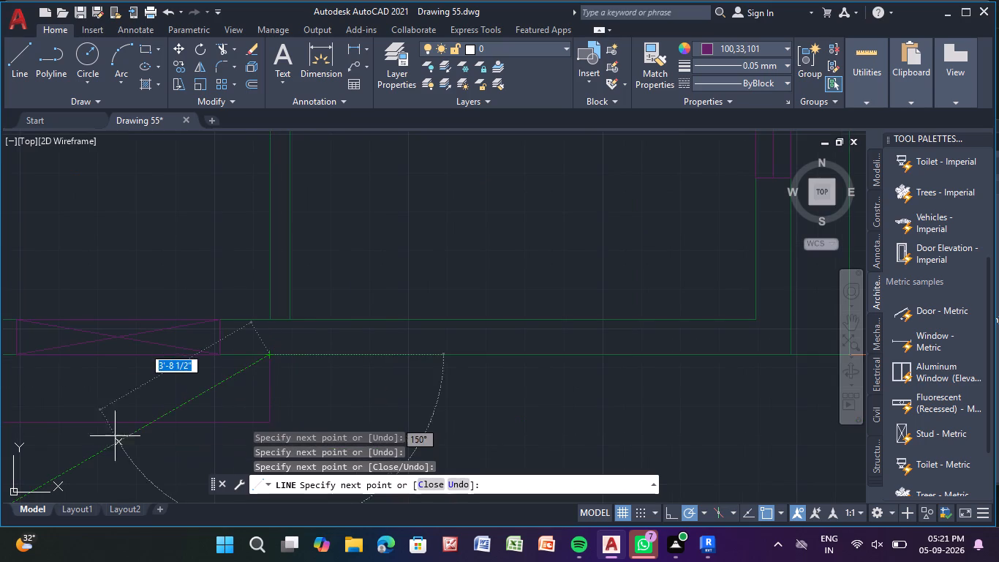
key(Escape)
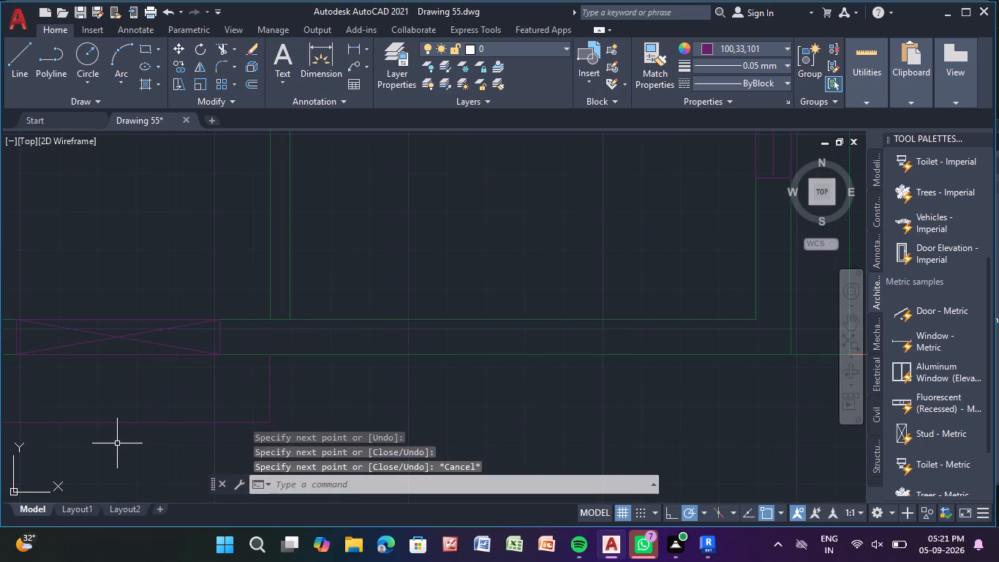
Add the multiline text GATE in orange 205,105,40 below the purple entrance step outline.
scroll(202, 399, down, 2)
click(282, 60)
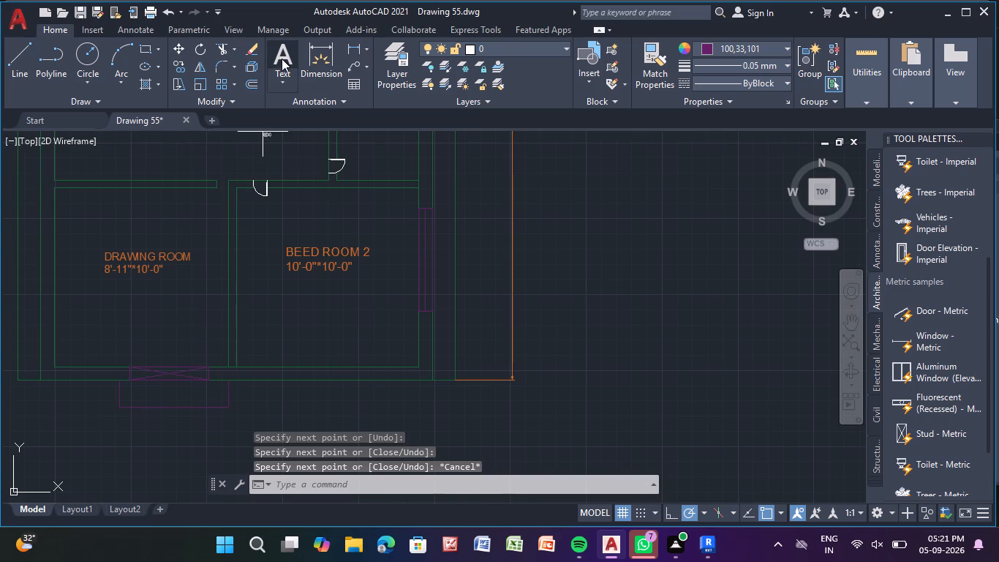
click(282, 59)
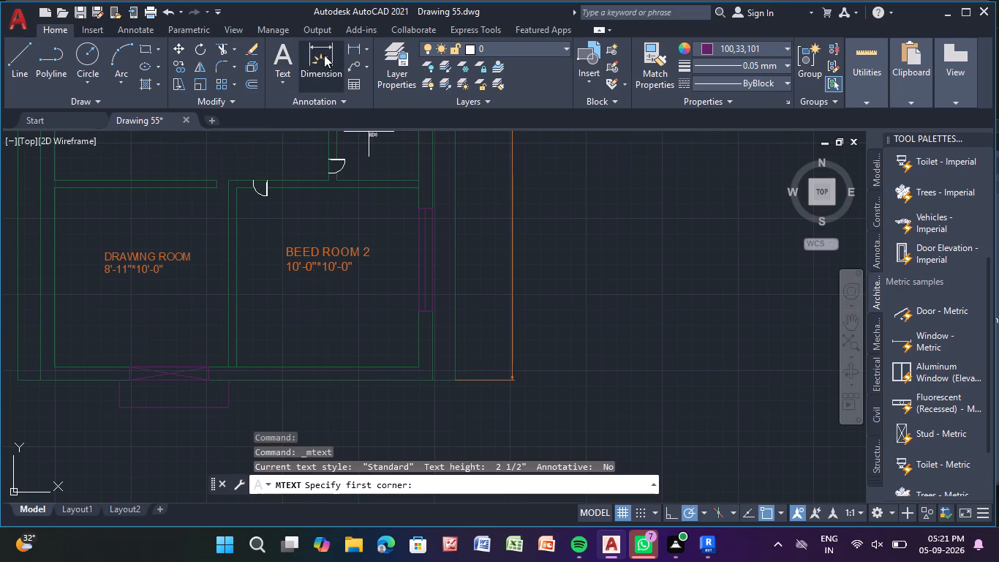
double_click(286, 54)
double_click(285, 54)
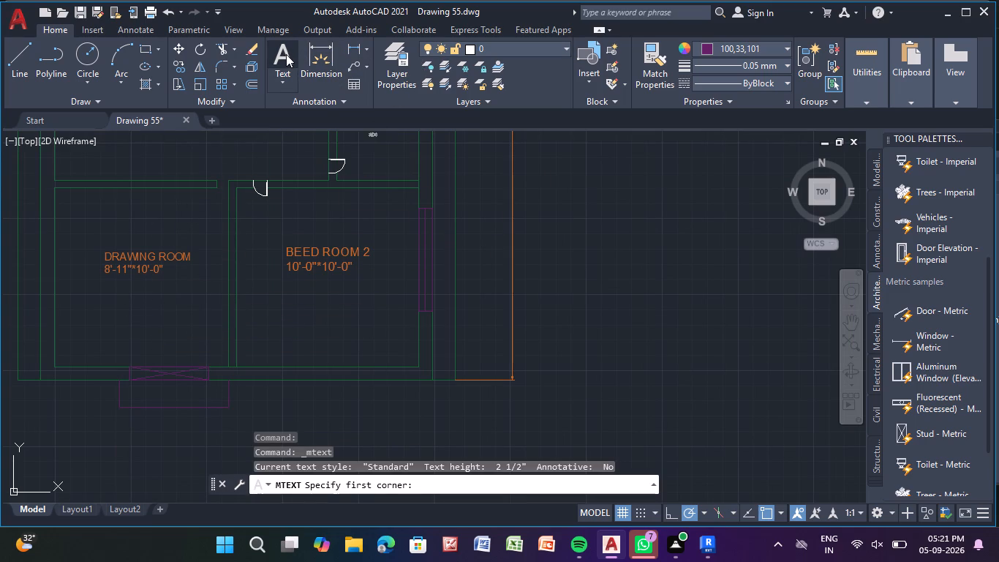
triple_click(281, 56)
click(281, 57)
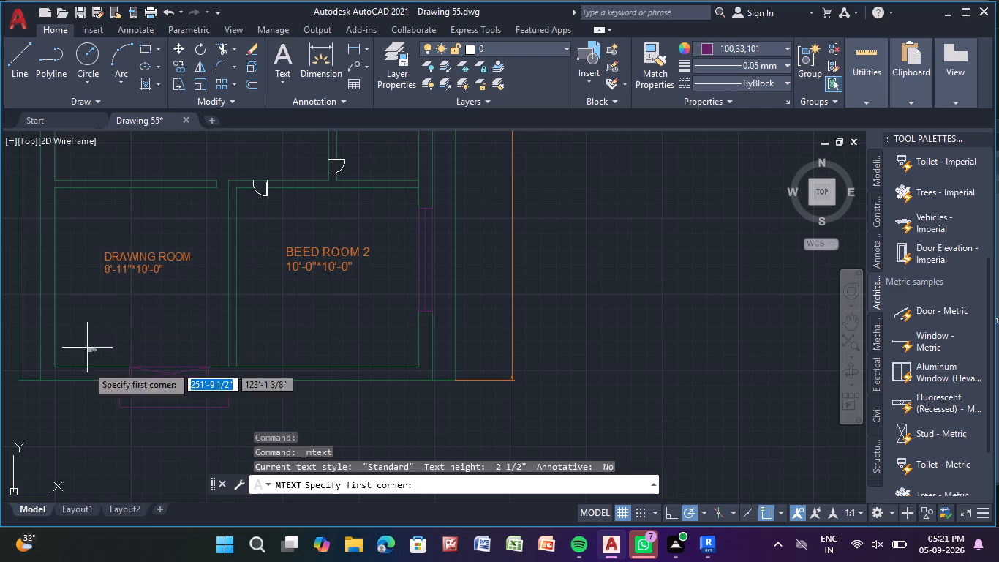
click(113, 443)
drag(113, 443, 218, 428)
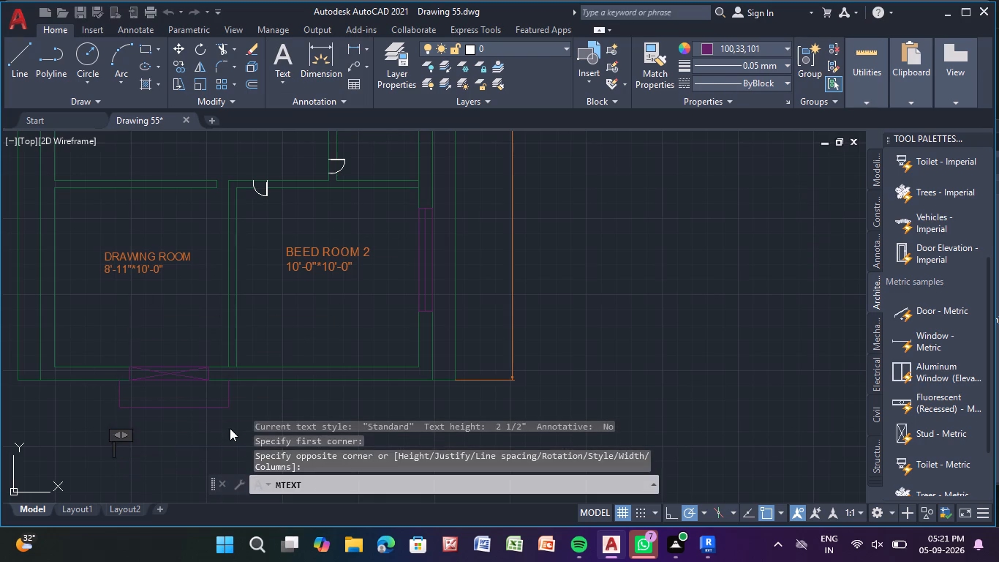
click(445, 60)
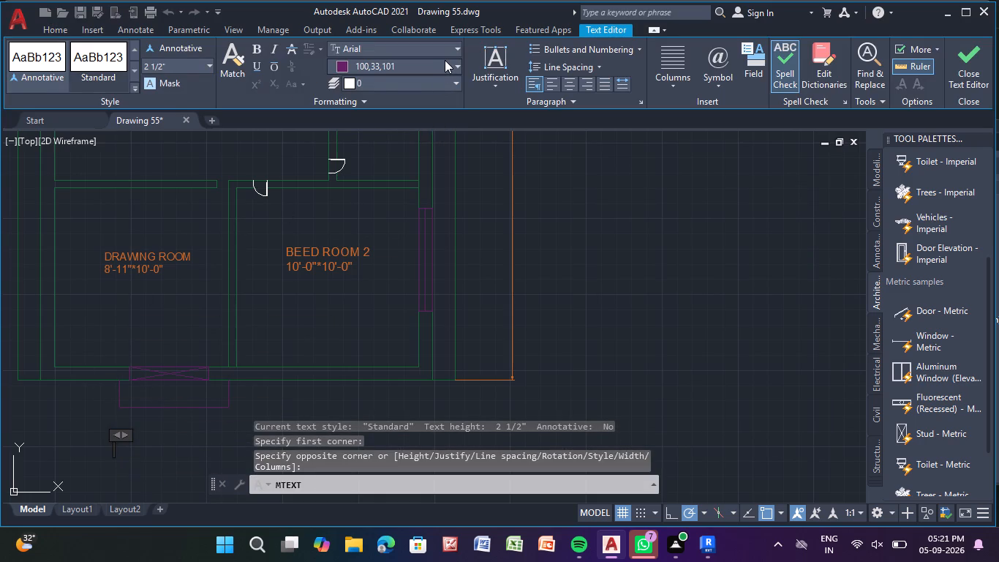
click(370, 128)
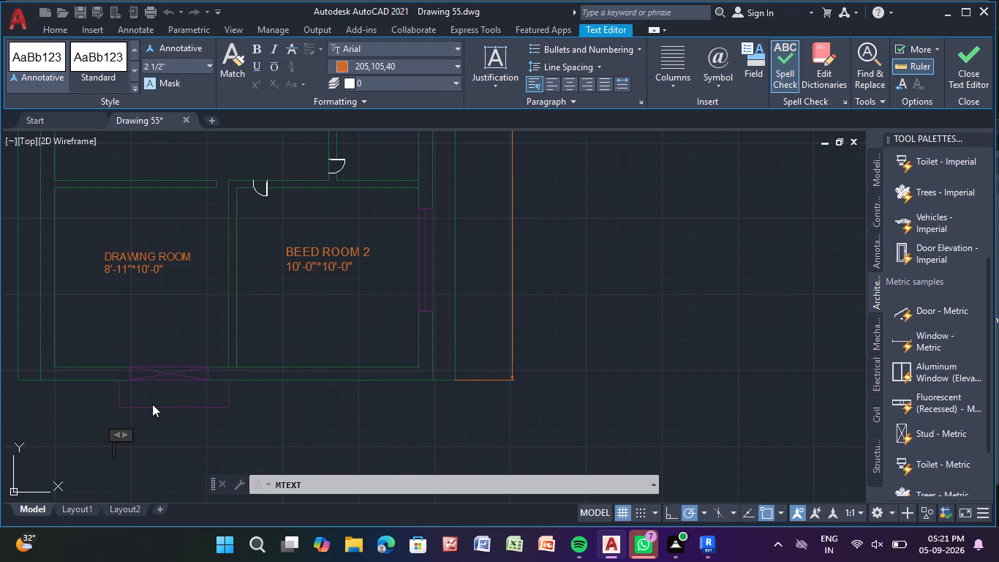
key(g)
key(a)
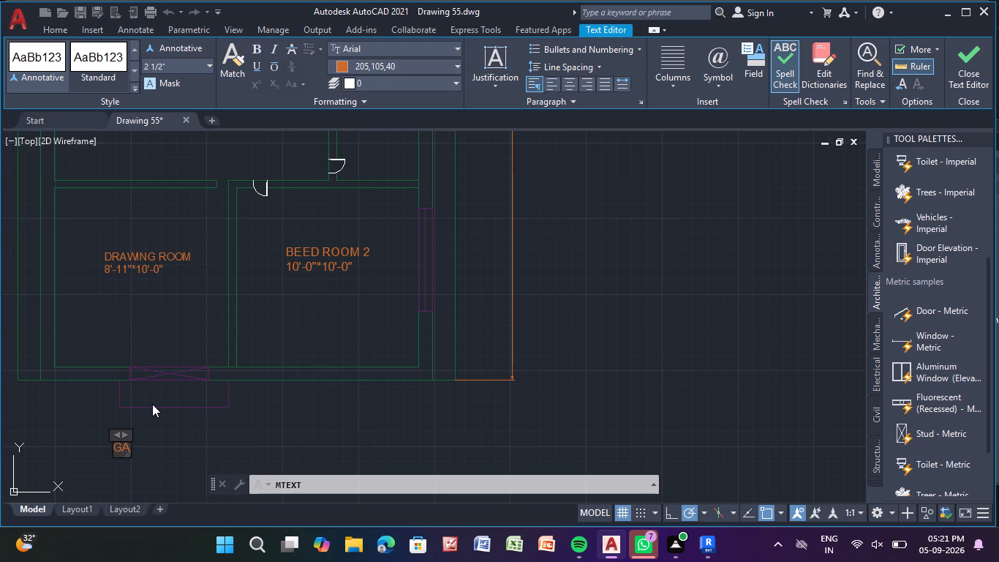
text(TE)
key(Return)
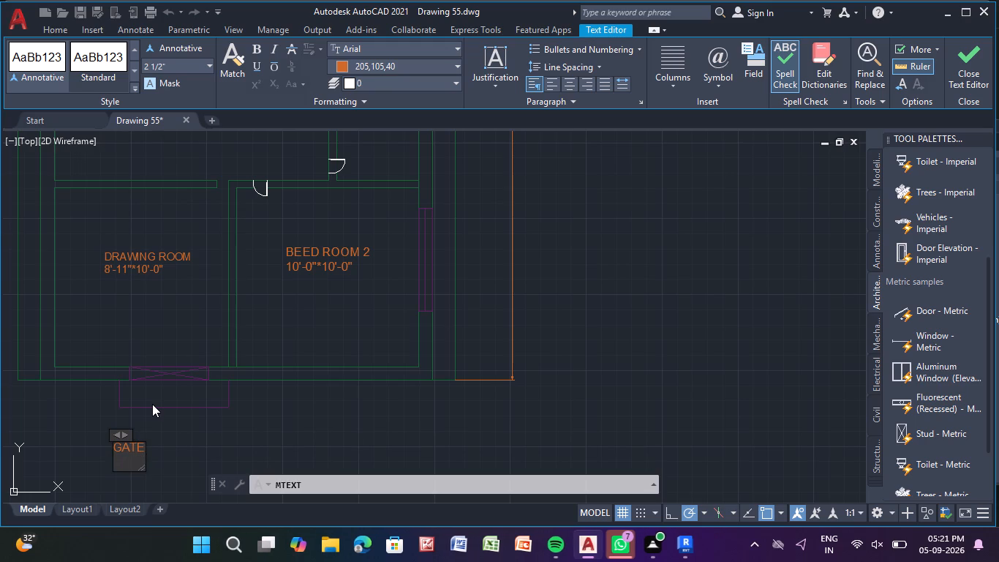
right_click(151, 404)
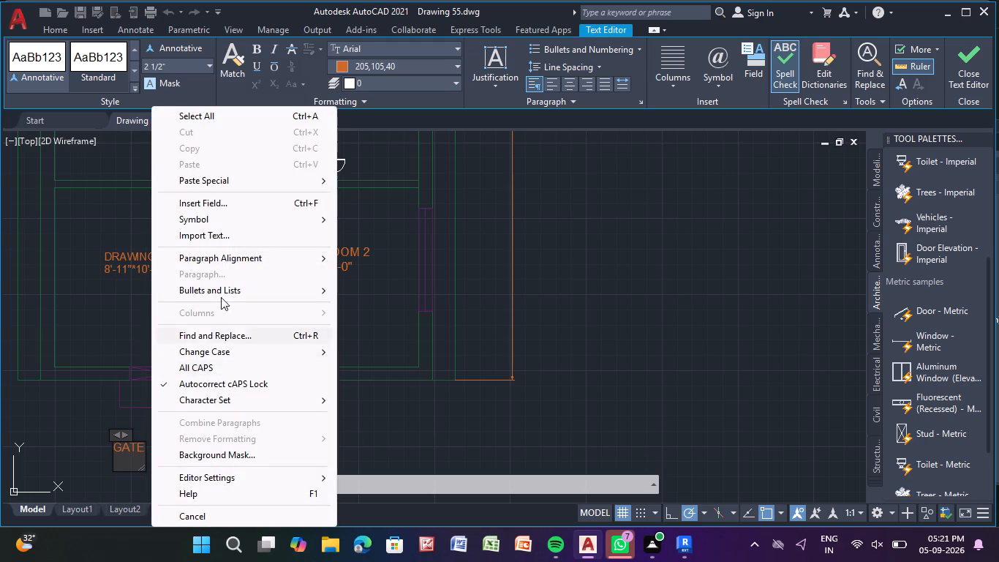
click(471, 291)
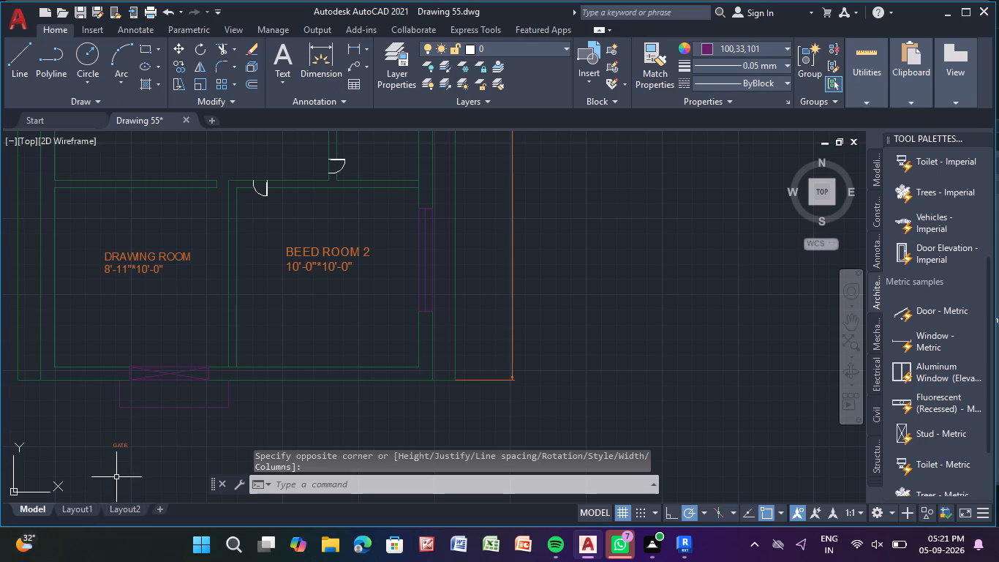
Move the GATE label about 5'-4" at 60° to just inside the DRAWING ROOM, above the crossed entrance.
click(124, 447)
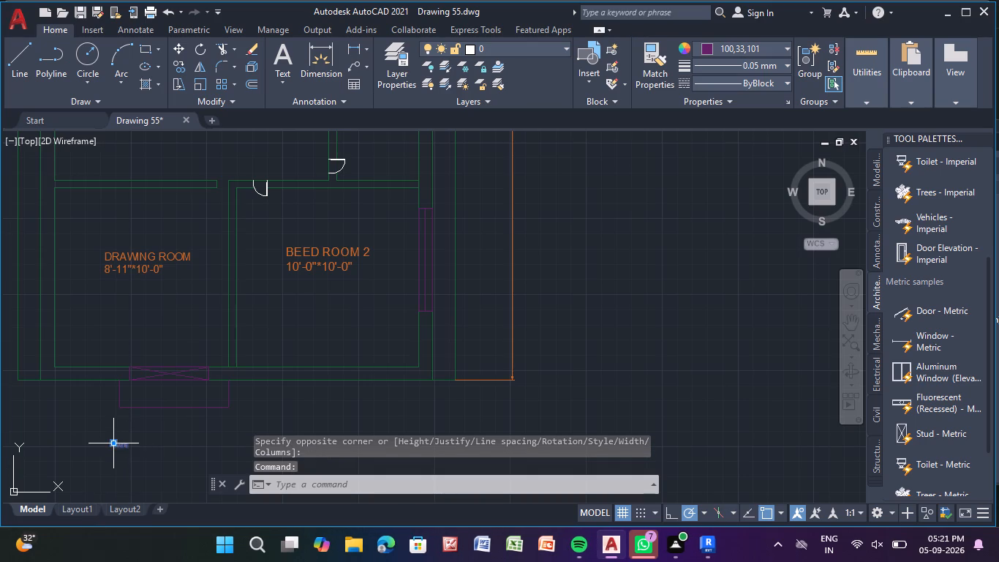
click(114, 444)
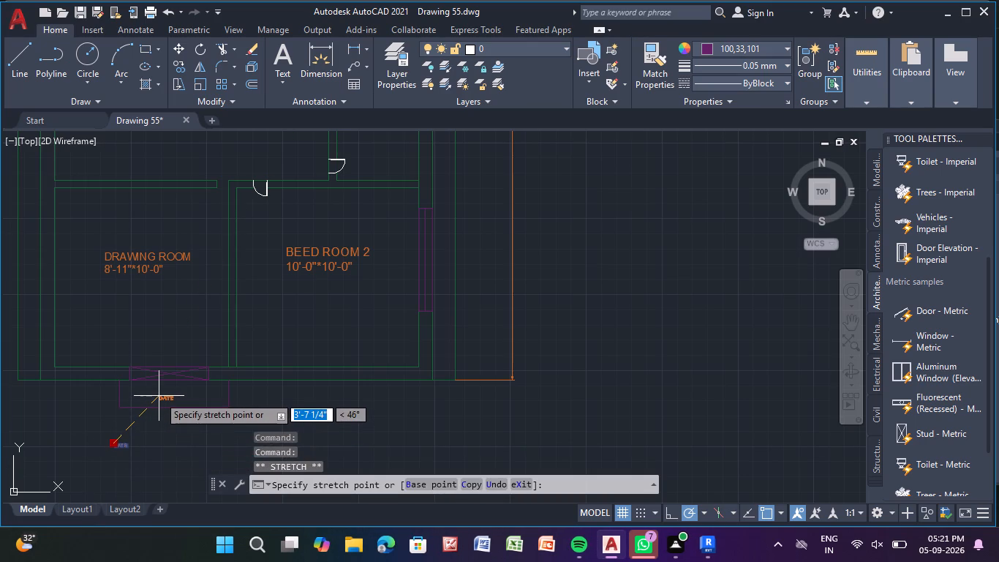
click(157, 356)
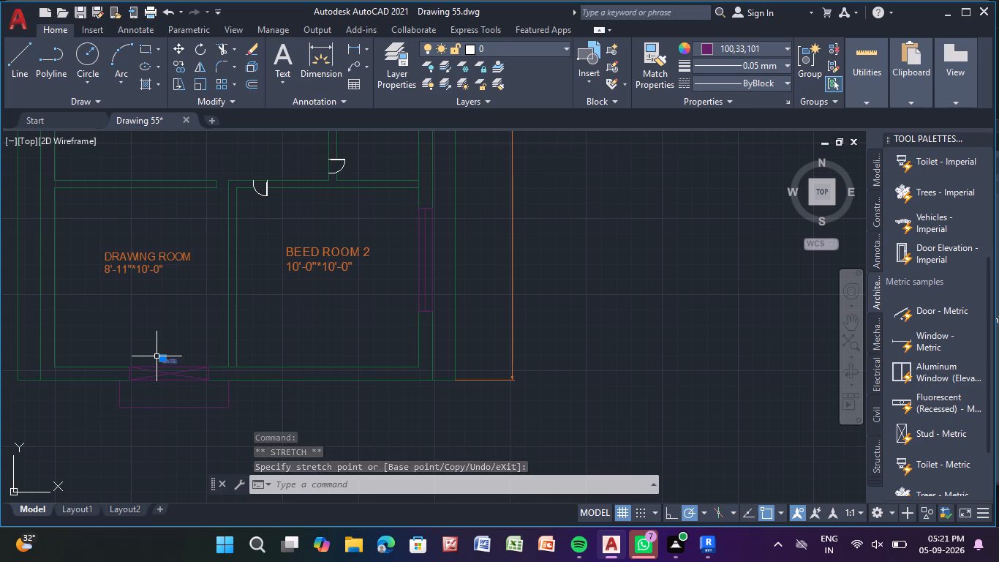
key(Escape)
key(Escape)
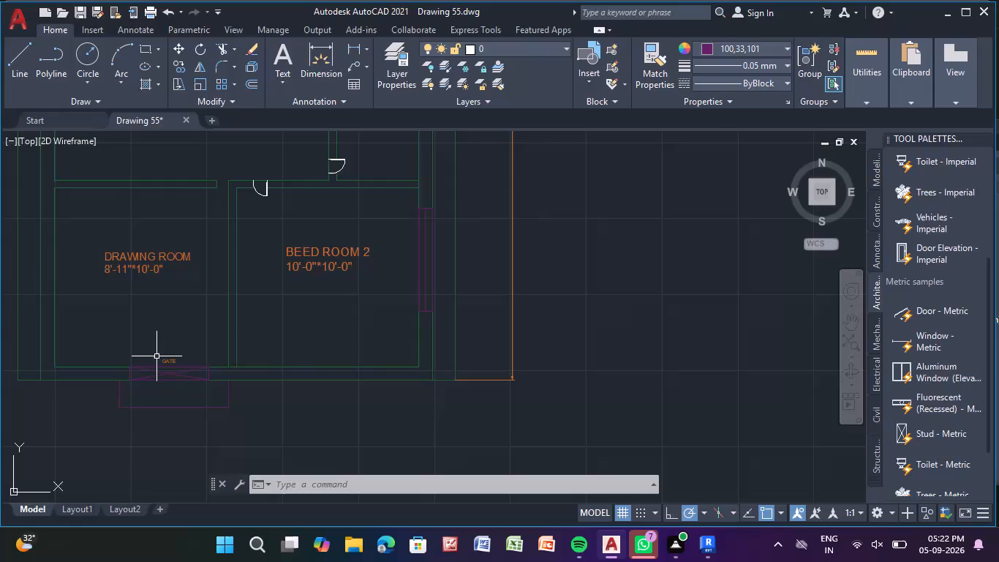
Examine the green floor plan's rooms, doors, windows and entrance, and compare the whole plan with the neighbouring furnished plan.
middle_drag(349, 299, 328, 424)
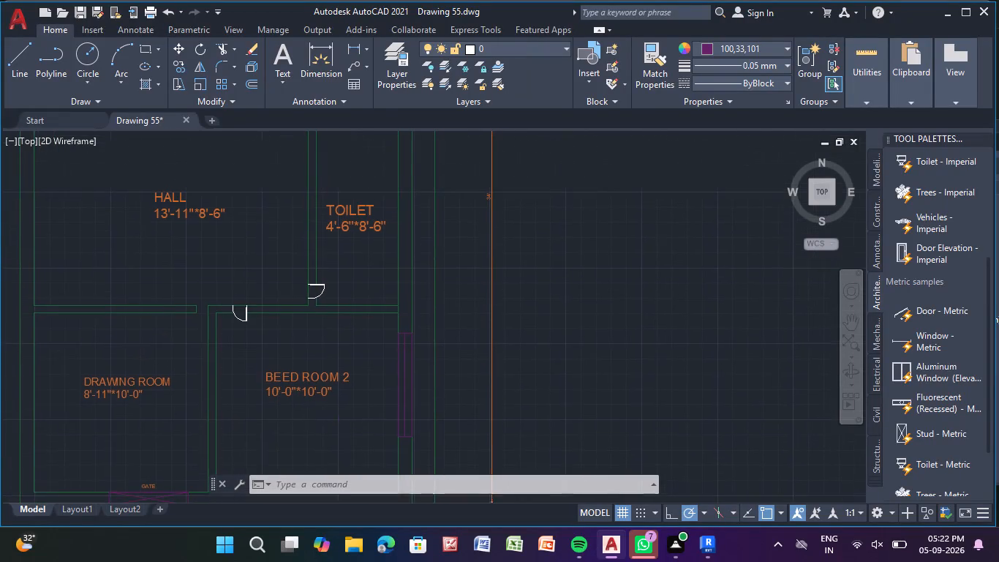
scroll(325, 316, down, 2)
scroll(238, 247, down, 1)
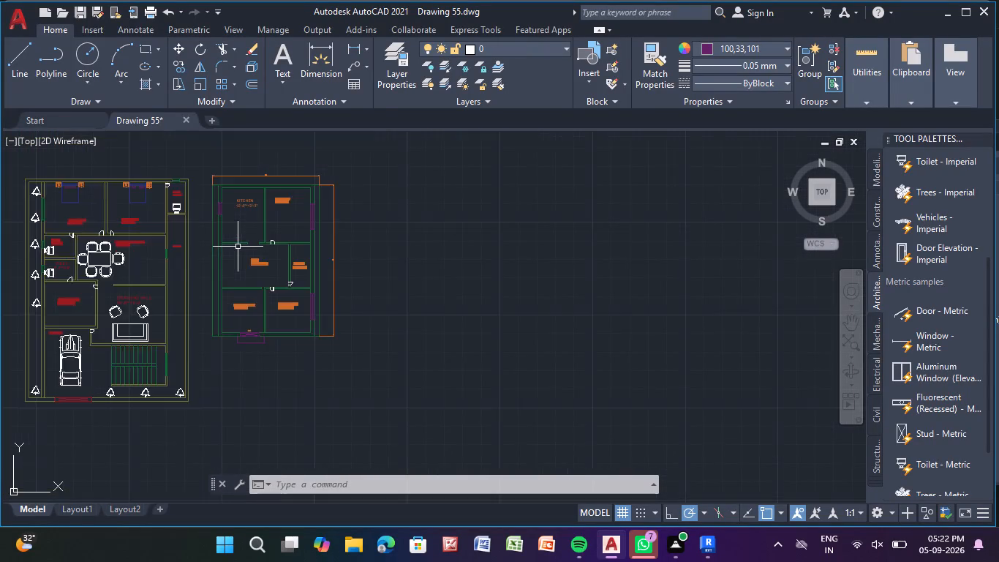
scroll(238, 247, down, 1)
scroll(252, 249, up, 3)
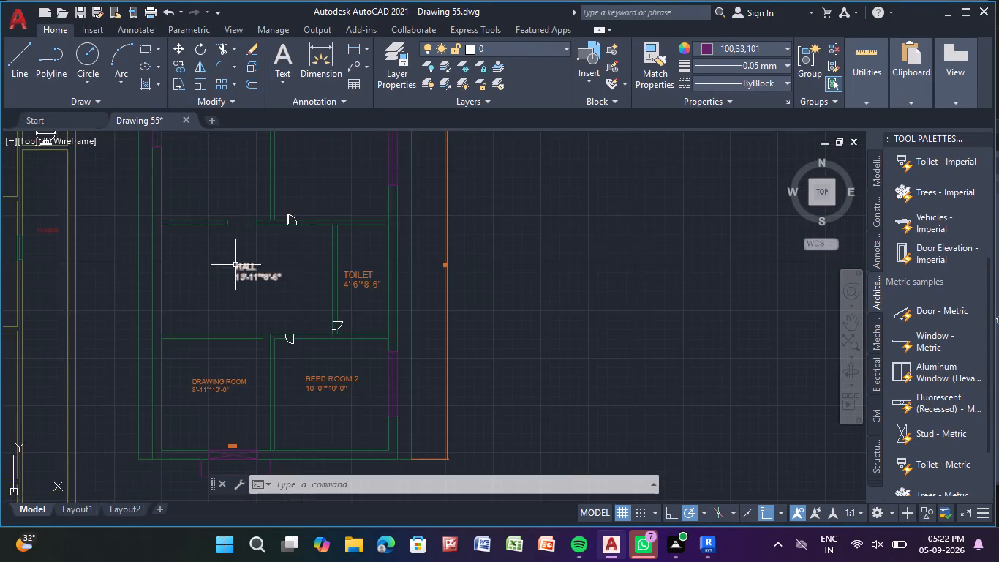
scroll(235, 265, up, 1)
scroll(236, 266, down, 2)
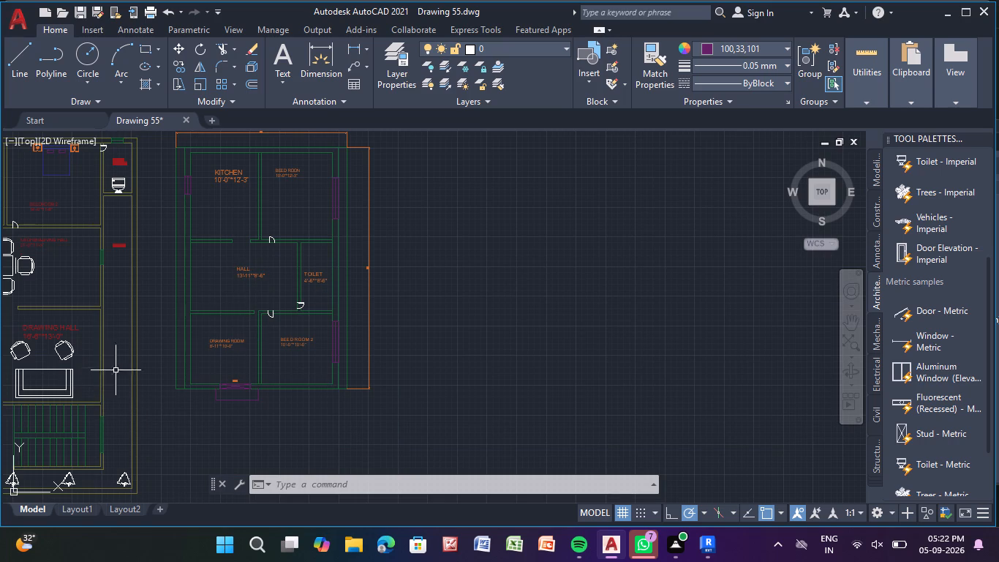
scroll(242, 282, down, 2)
scroll(237, 297, up, 1)
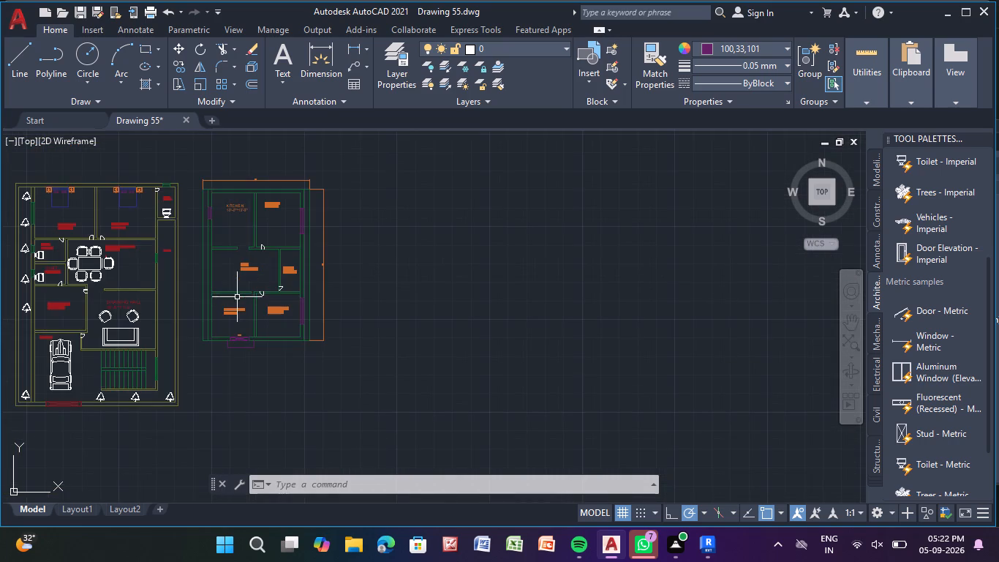
scroll(237, 297, up, 7)
scroll(237, 297, down, 3)
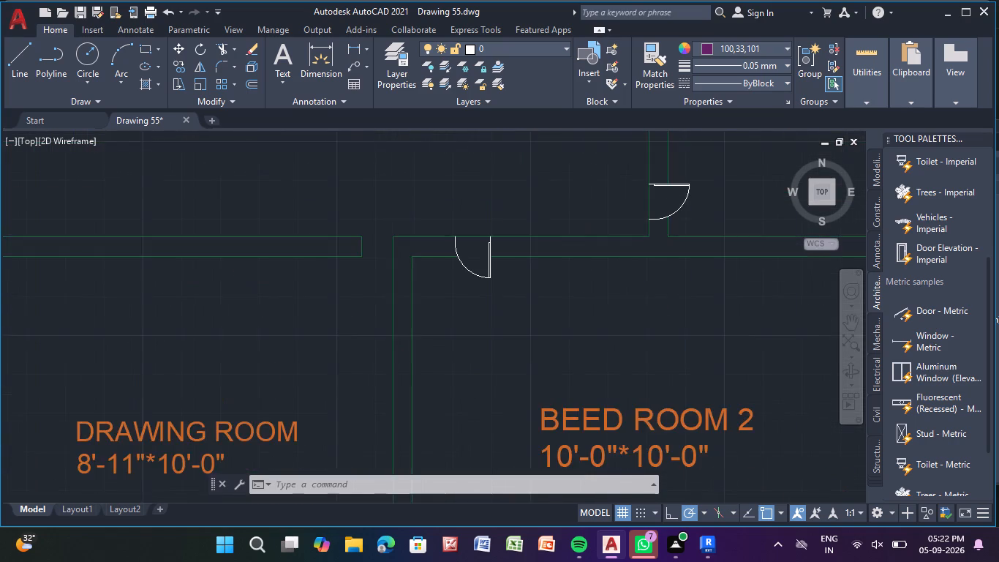
scroll(237, 297, down, 2)
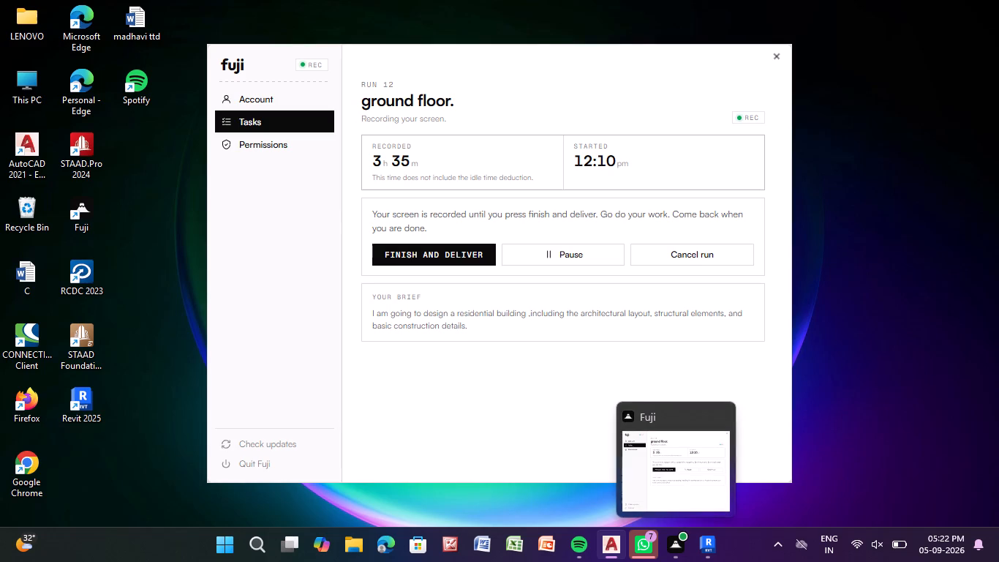
scroll(64, 367, down, 2)
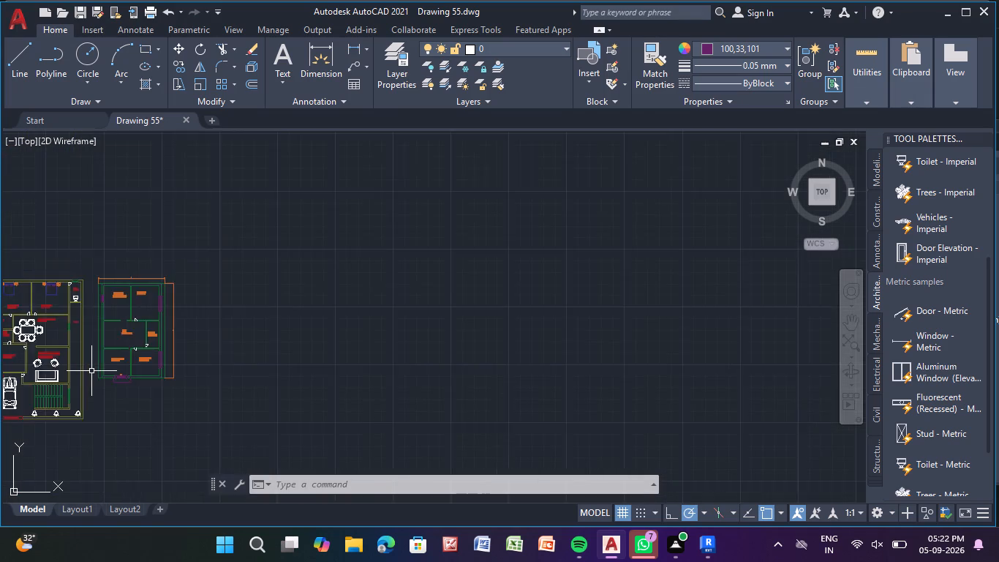
scroll(91, 371, down, 2)
middle_drag(91, 371, 385, 345)
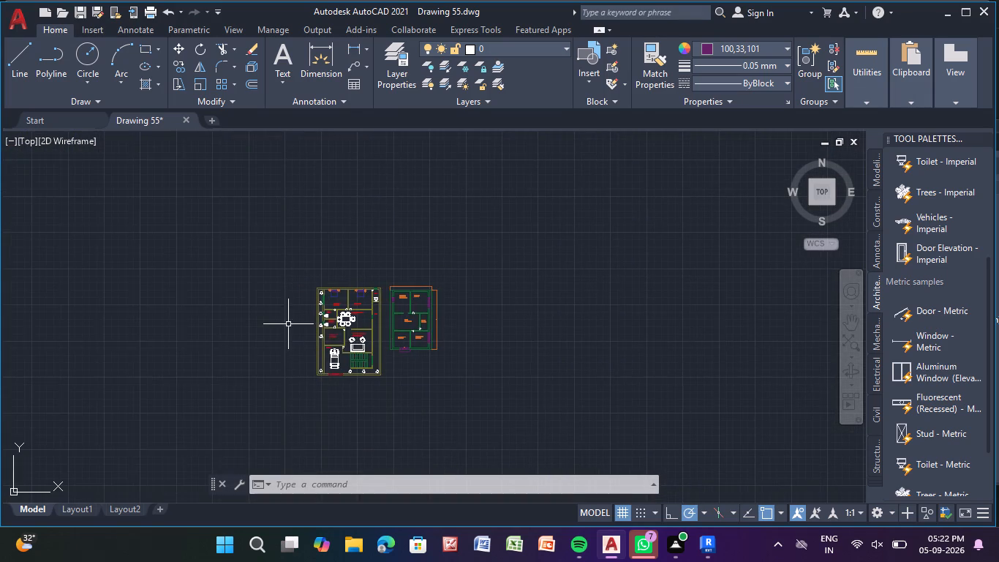
scroll(276, 317, up, 3)
scroll(264, 306, down, 2)
middle_drag(264, 305, 241, 302)
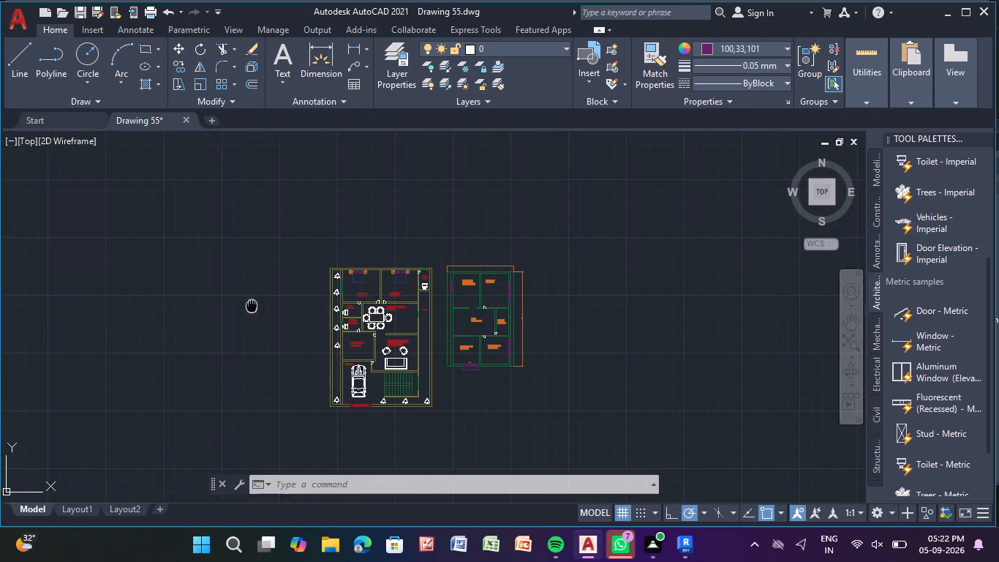
middle_drag(241, 302, 149, 276)
scroll(158, 257, up, 1)
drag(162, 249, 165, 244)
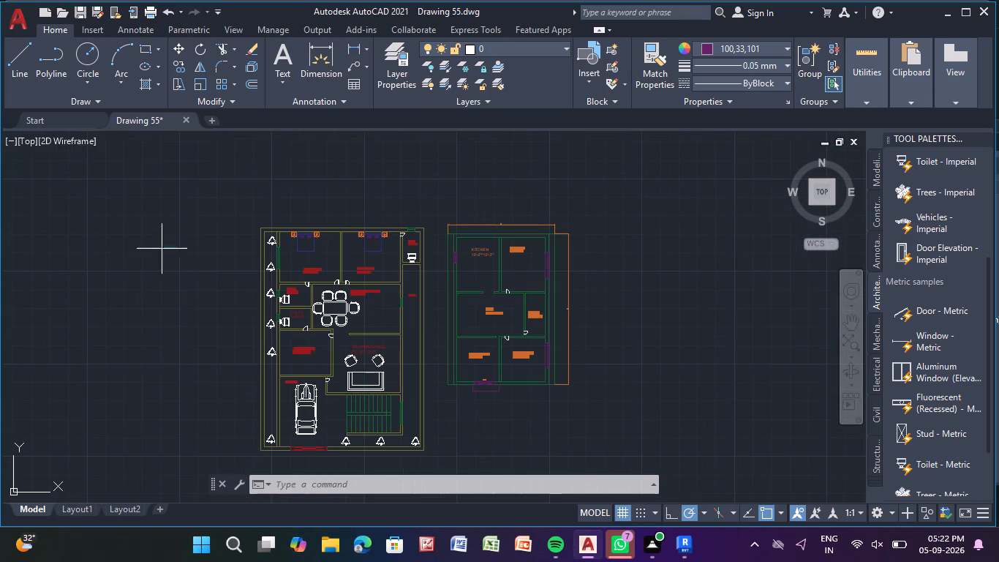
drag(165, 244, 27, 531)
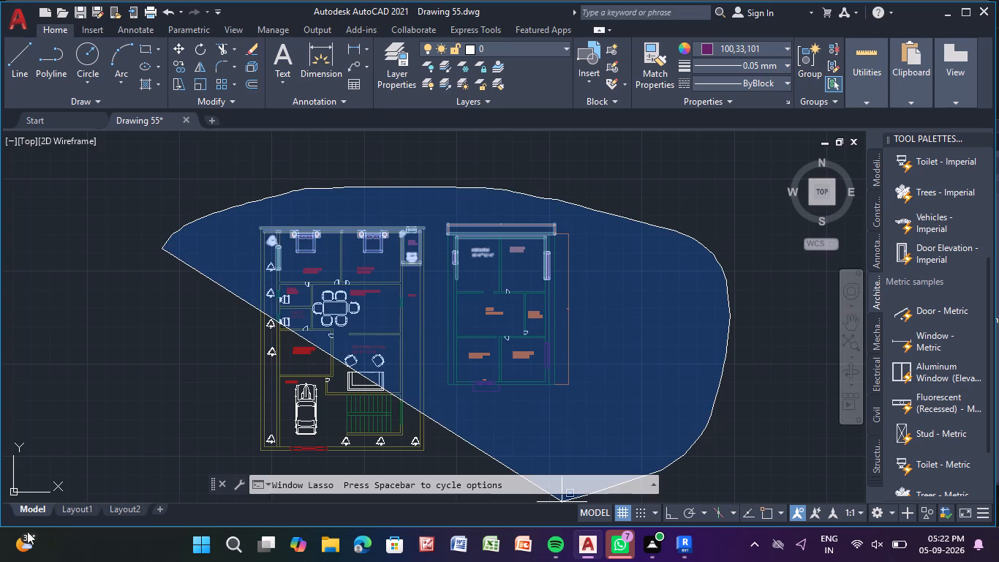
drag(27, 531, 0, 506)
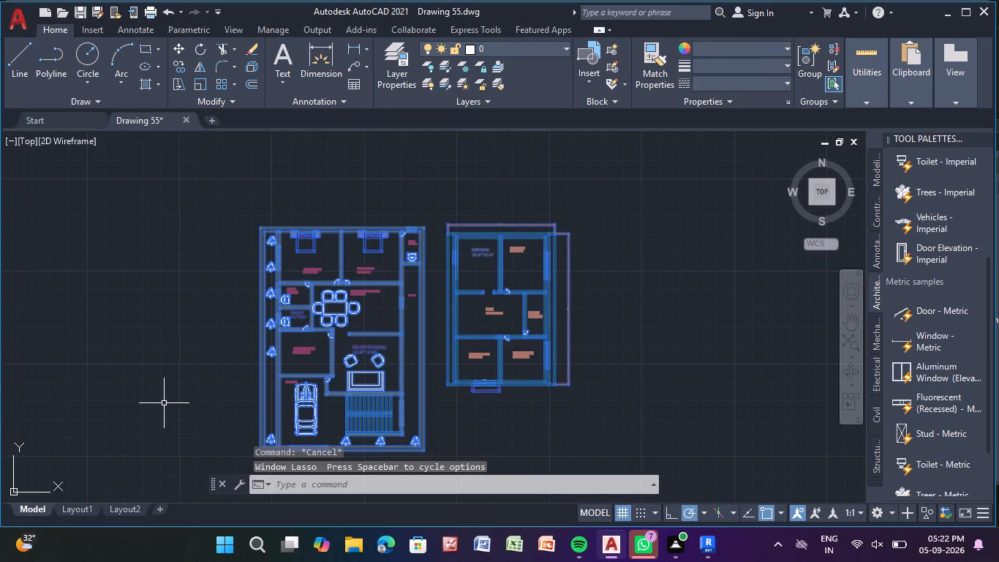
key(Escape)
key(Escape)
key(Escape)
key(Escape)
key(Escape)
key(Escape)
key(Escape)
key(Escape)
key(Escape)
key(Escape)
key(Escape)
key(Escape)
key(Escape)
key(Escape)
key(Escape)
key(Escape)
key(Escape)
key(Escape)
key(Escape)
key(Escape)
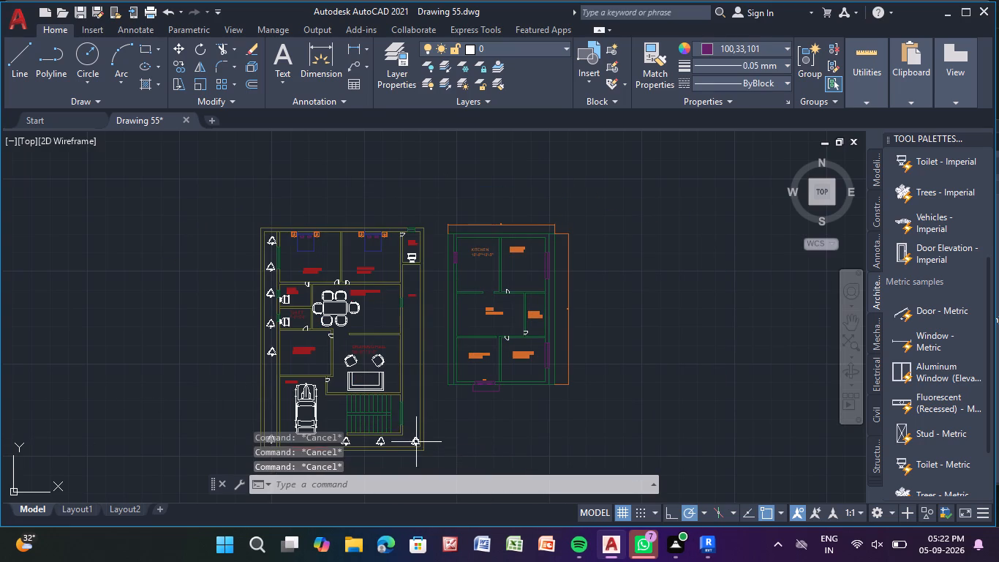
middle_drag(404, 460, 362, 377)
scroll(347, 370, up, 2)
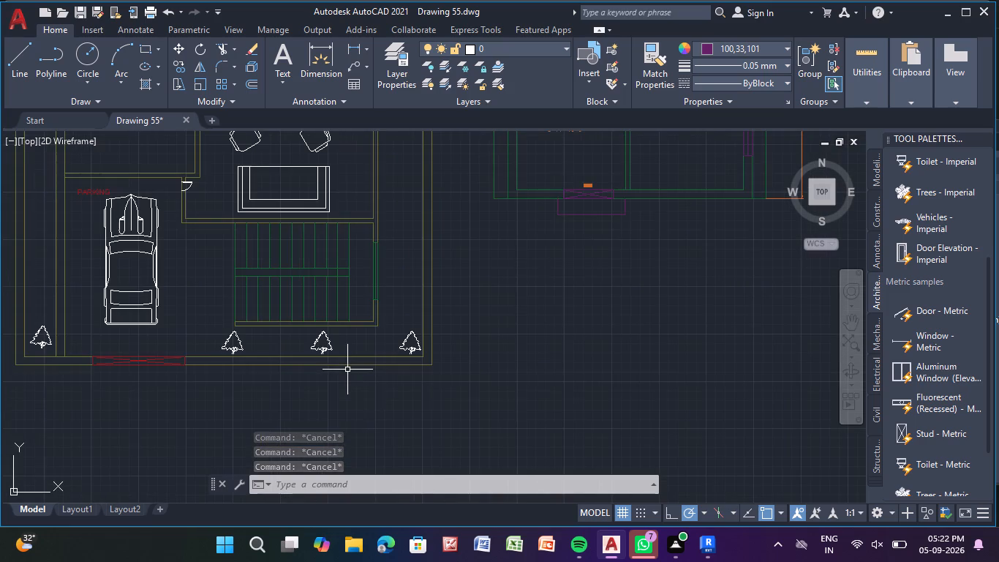
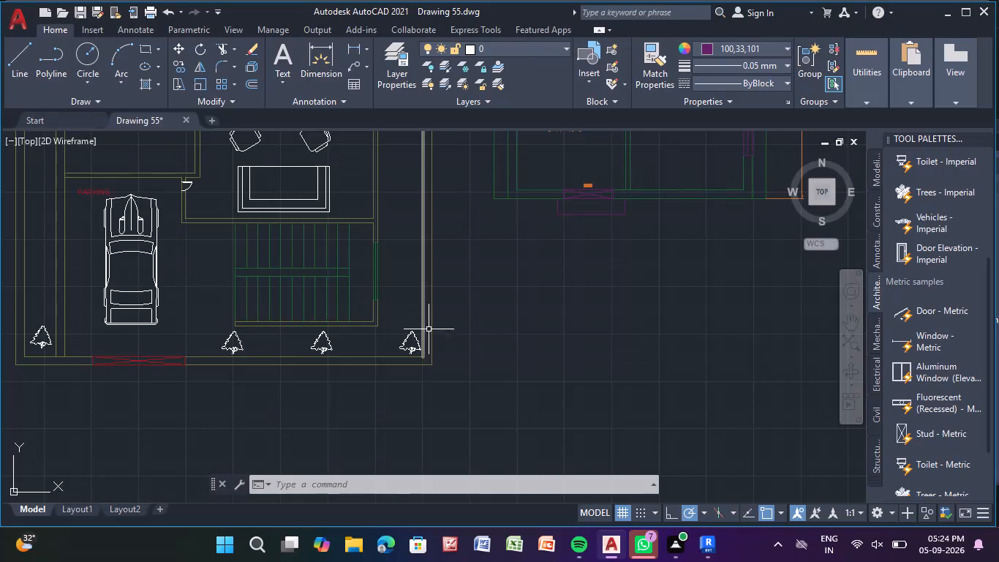
Examine the floor plan around the hall, toilet, drawing room and bedroom 2, including the door positions.
middle_drag(499, 256, 284, 375)
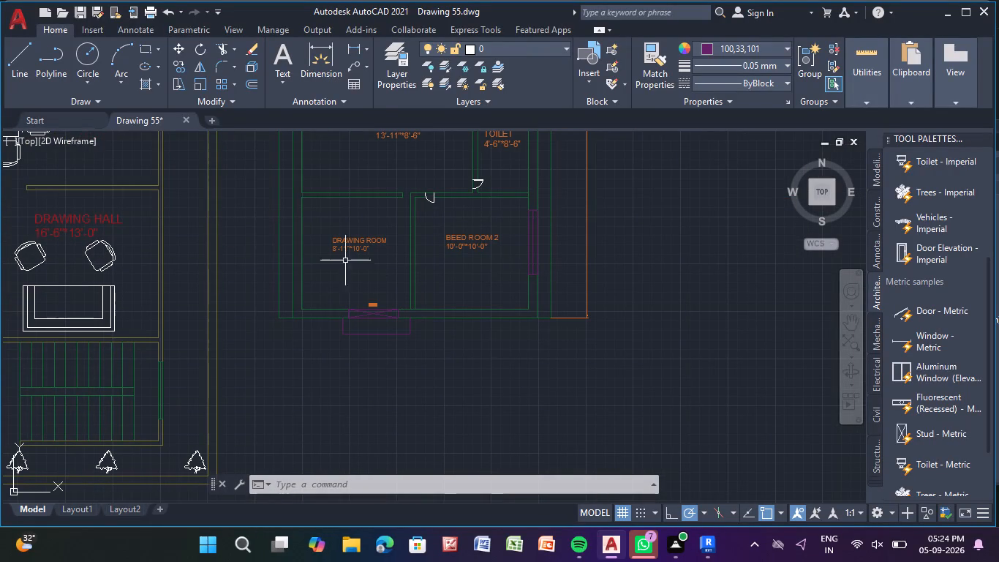
middle_drag(390, 239, 327, 377)
scroll(356, 329, up, 1)
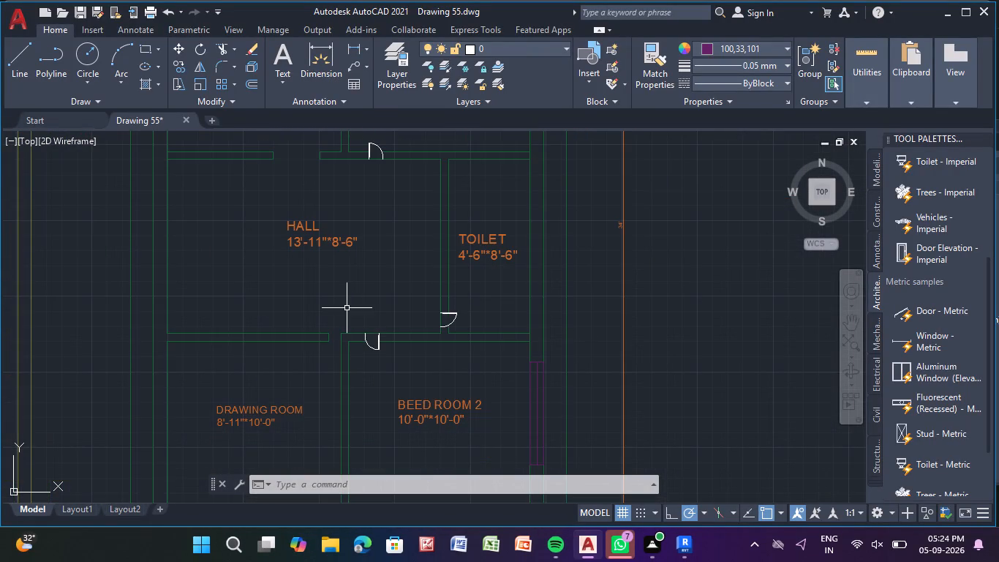
scroll(347, 306, up, 4)
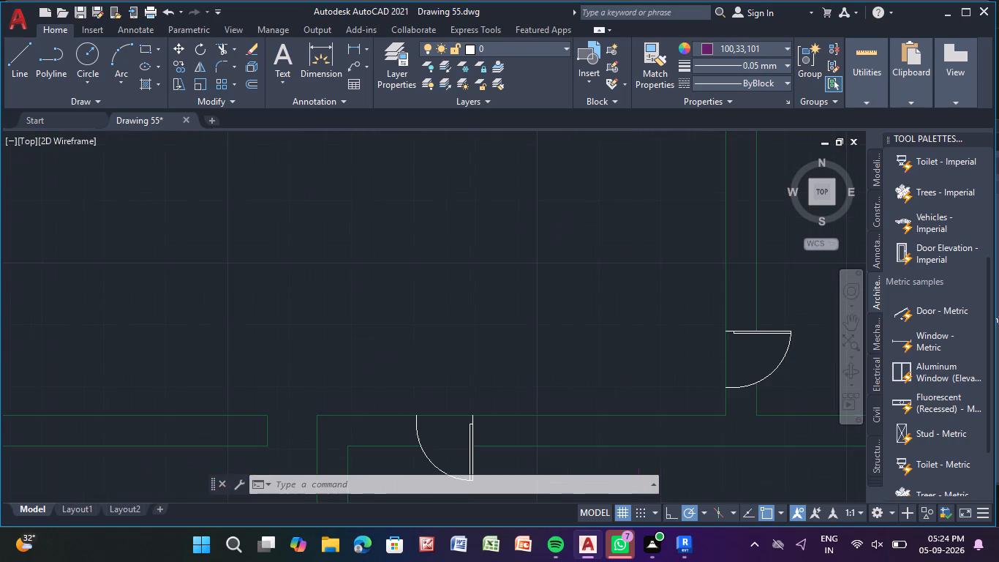
scroll(347, 306, up, 7)
scroll(347, 306, down, 1)
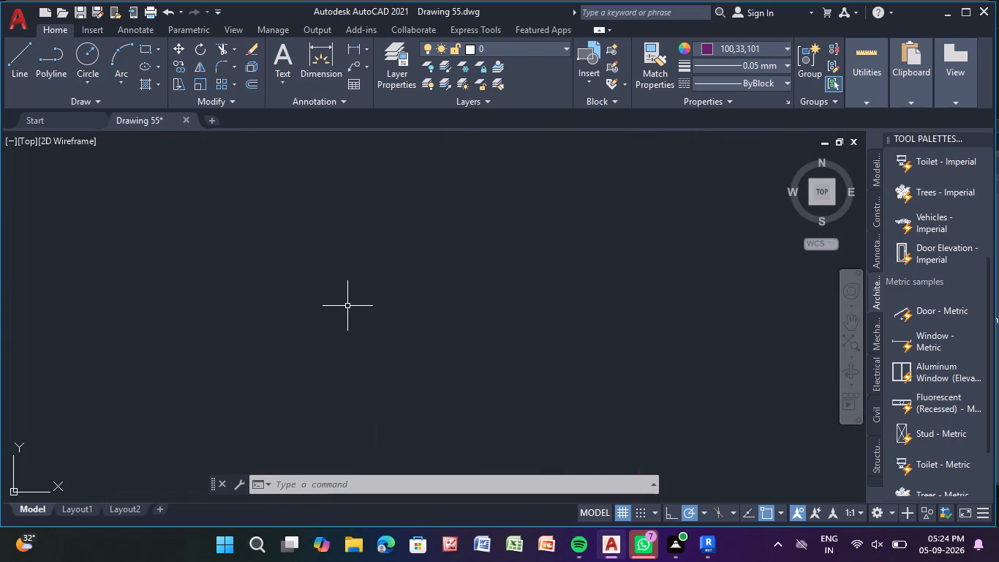
scroll(347, 306, down, 8)
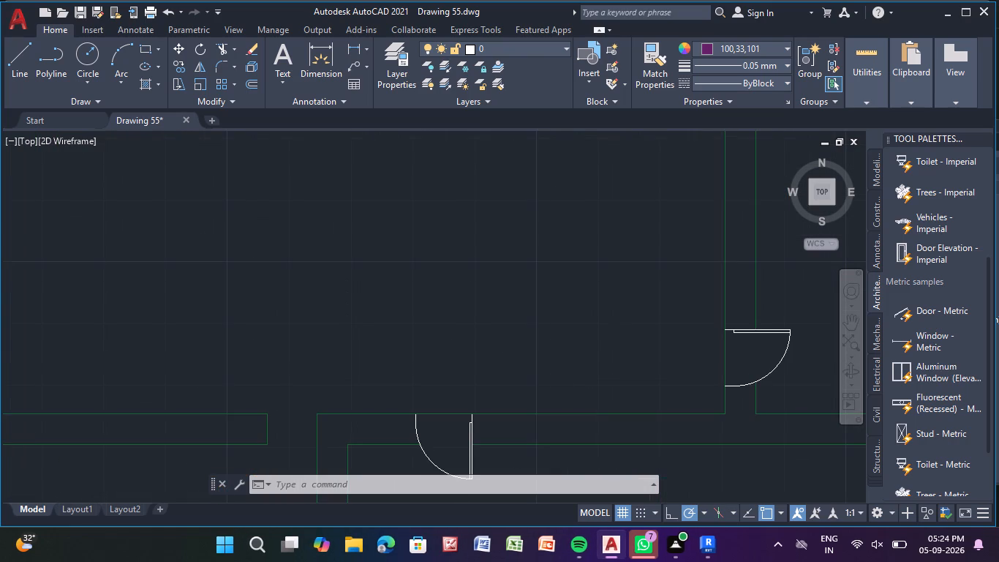
scroll(347, 306, down, 2)
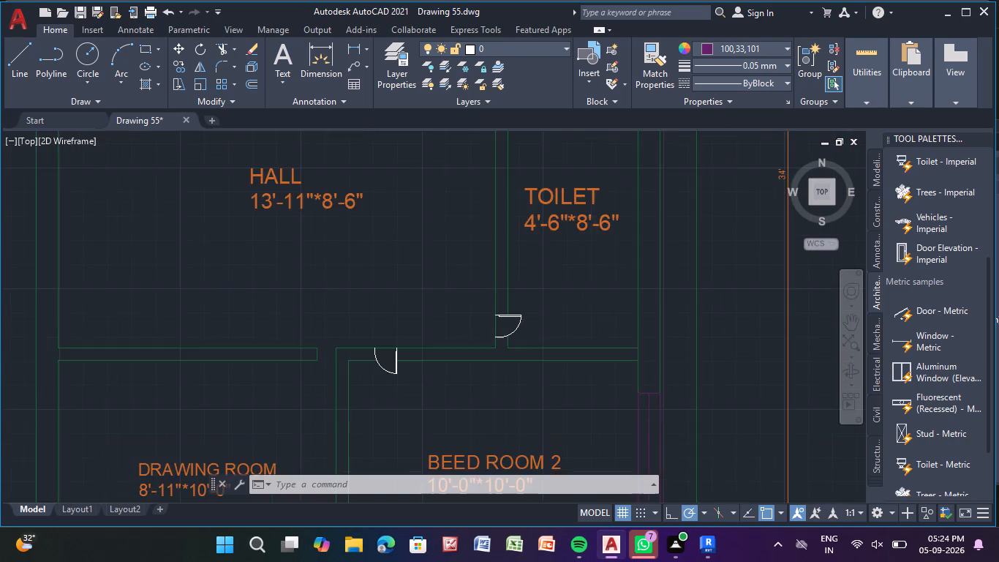
scroll(347, 306, down, 1)
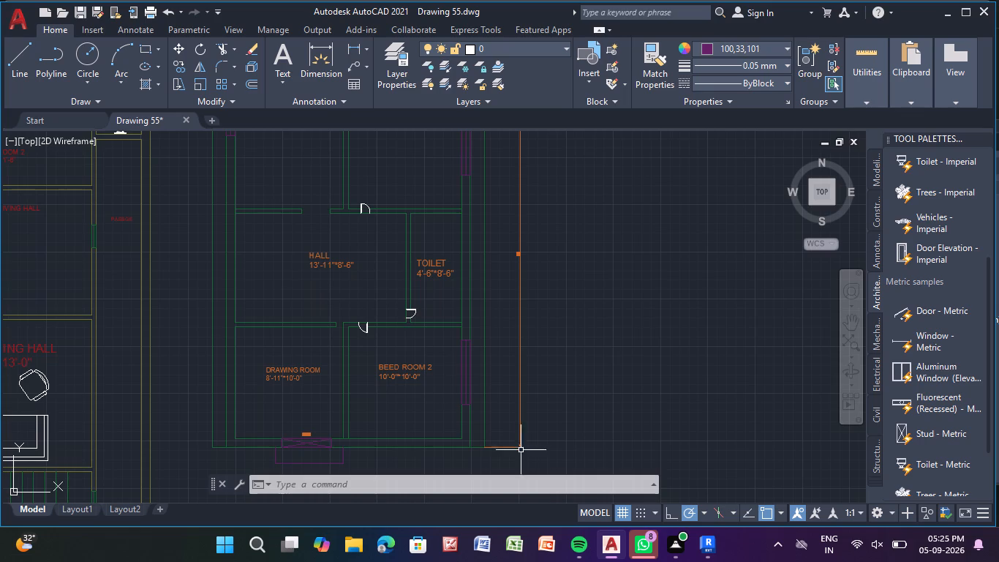
Switch to the Revit Project1 window and bring up the Level 1 floor plan.
drag(715, 539, 692, 539)
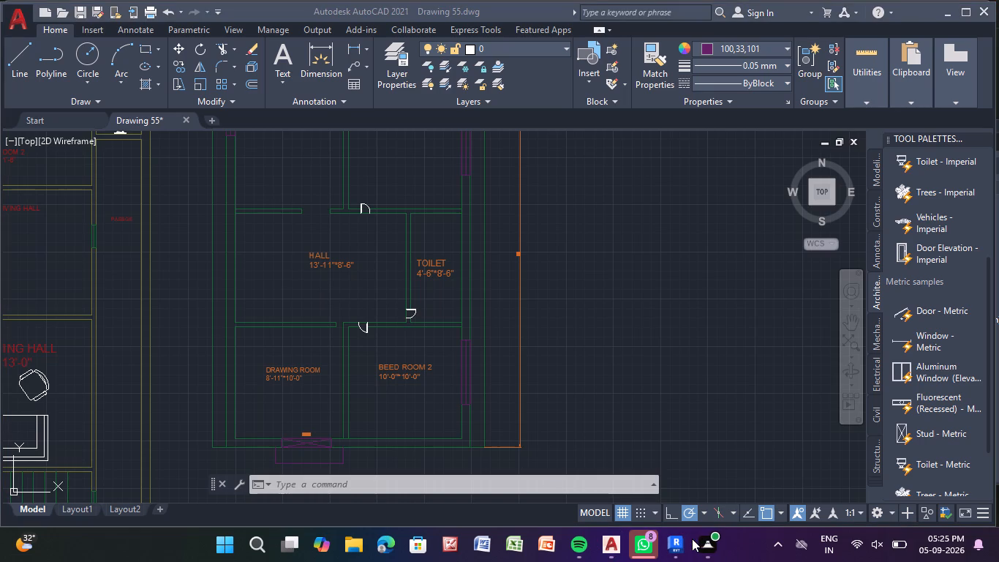
click(674, 541)
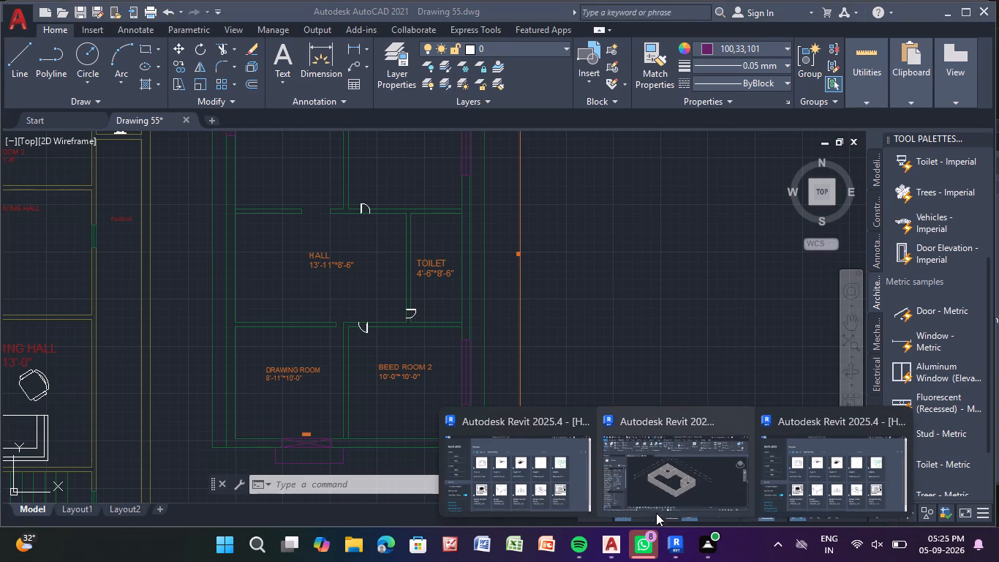
click(625, 475)
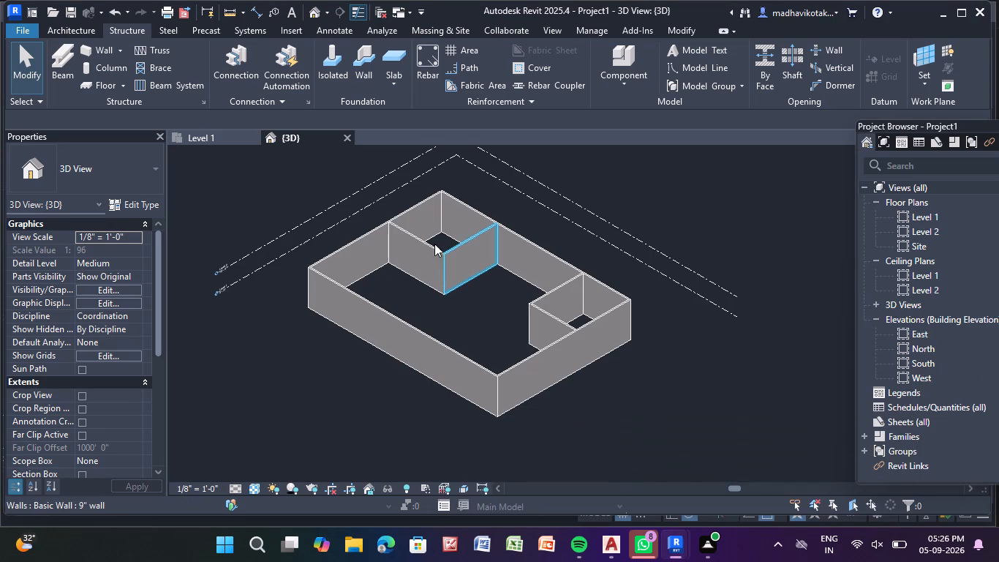
scroll(434, 271, up, 4)
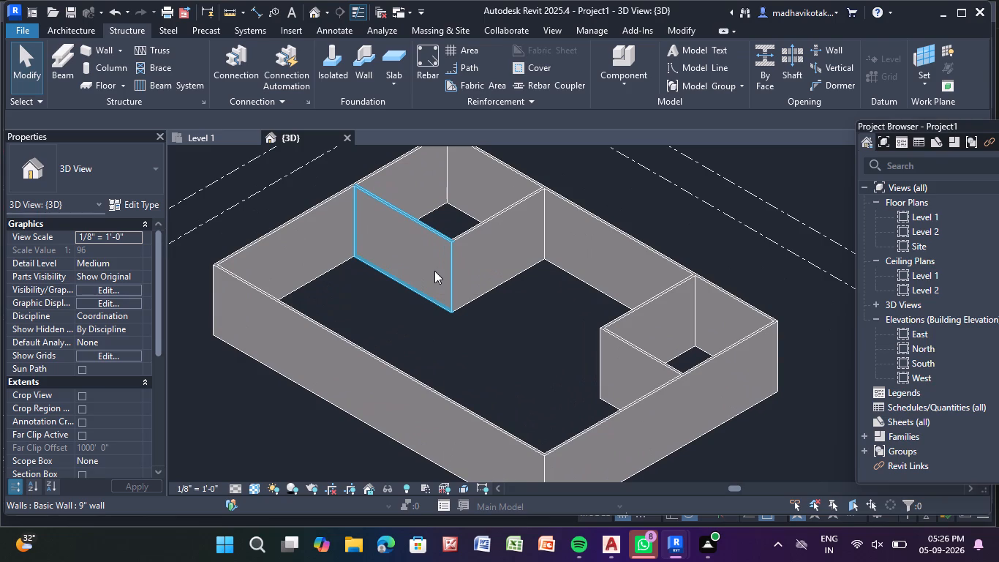
click(216, 137)
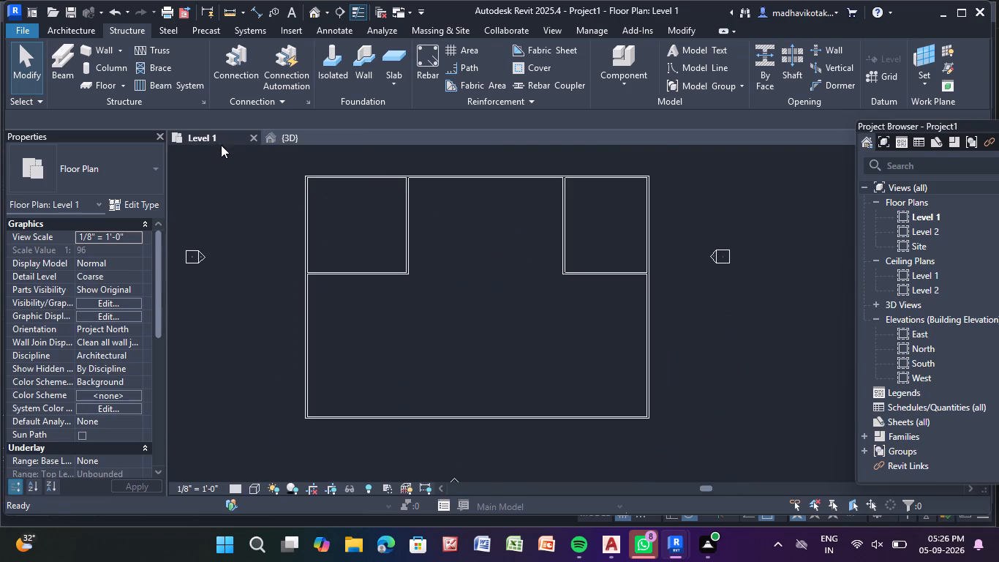
middle_drag(396, 320, 344, 252)
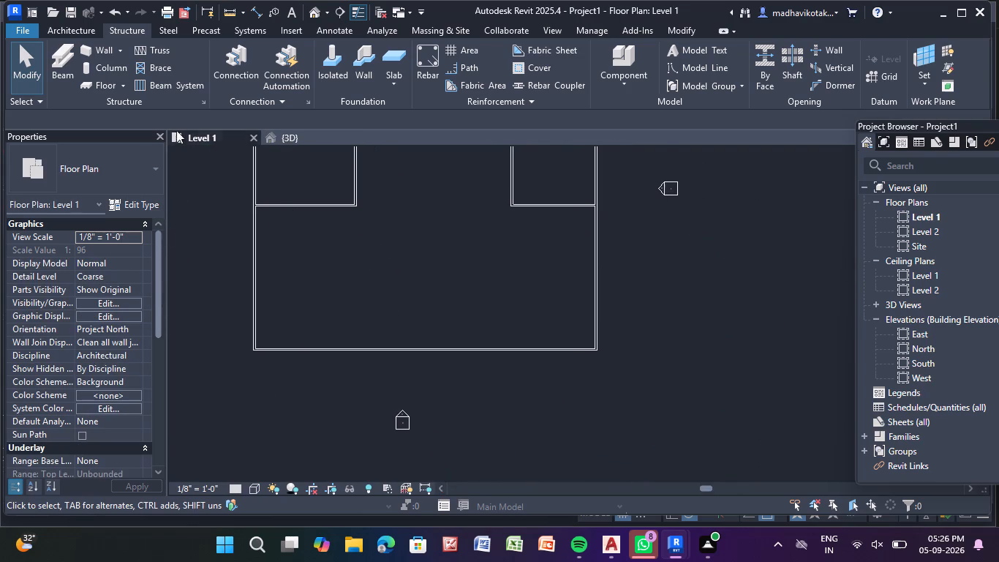
Start the Door tool on Level 1 and open the Load Family dialog.
click(75, 31)
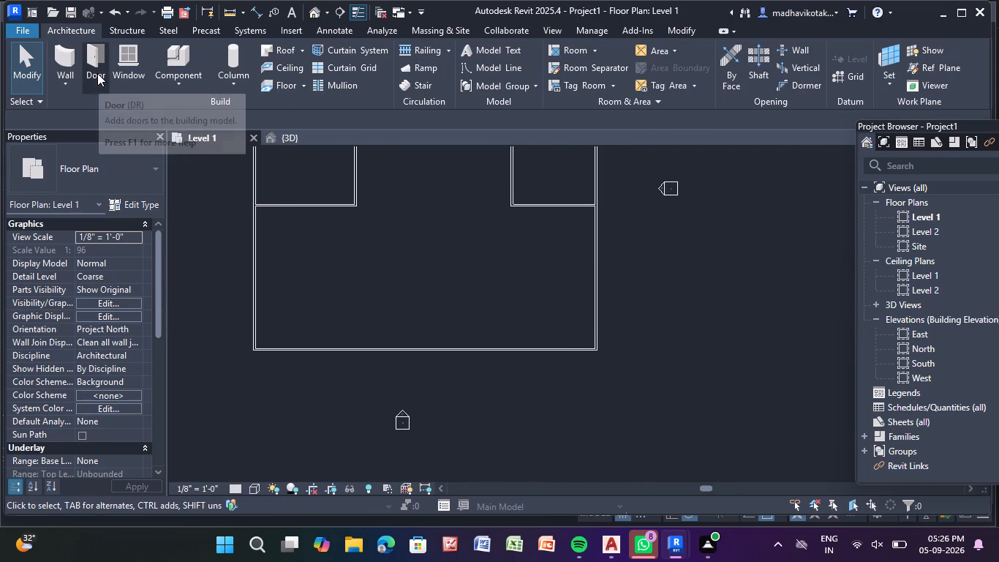
click(97, 72)
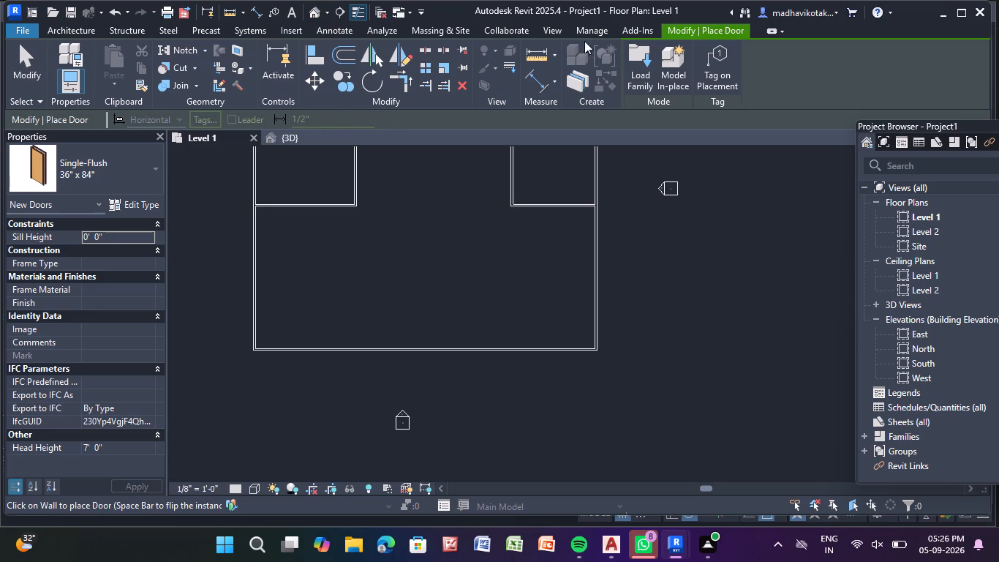
click(630, 53)
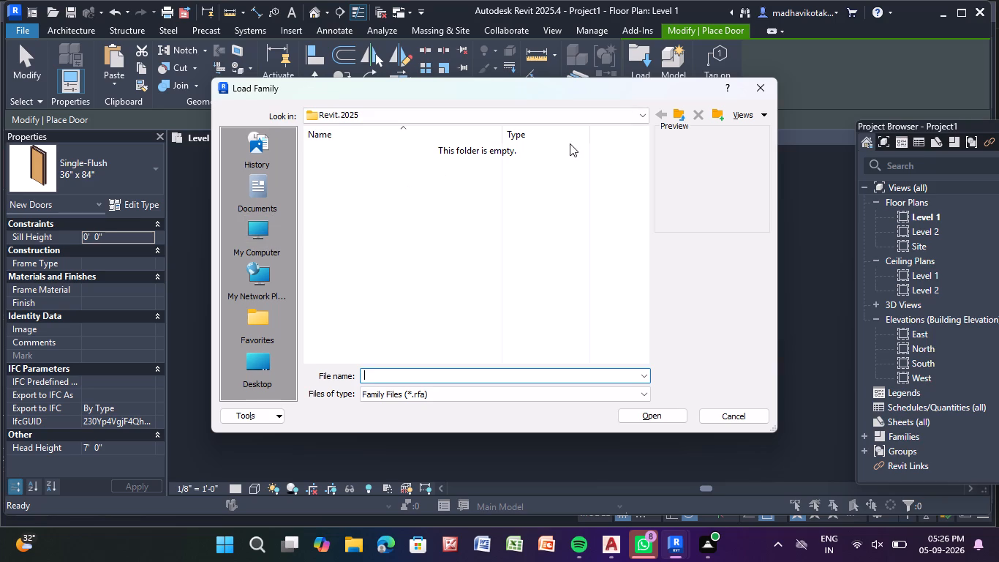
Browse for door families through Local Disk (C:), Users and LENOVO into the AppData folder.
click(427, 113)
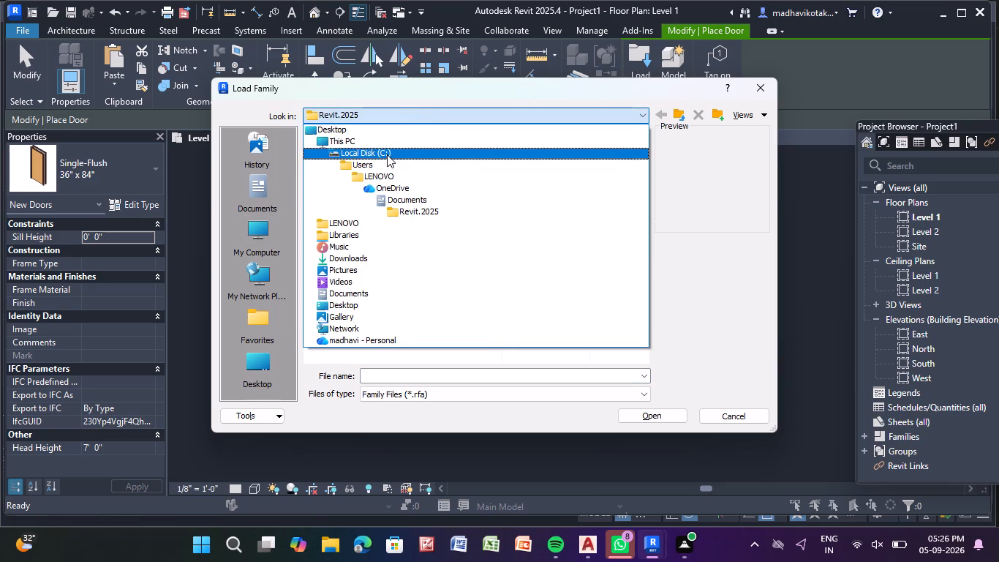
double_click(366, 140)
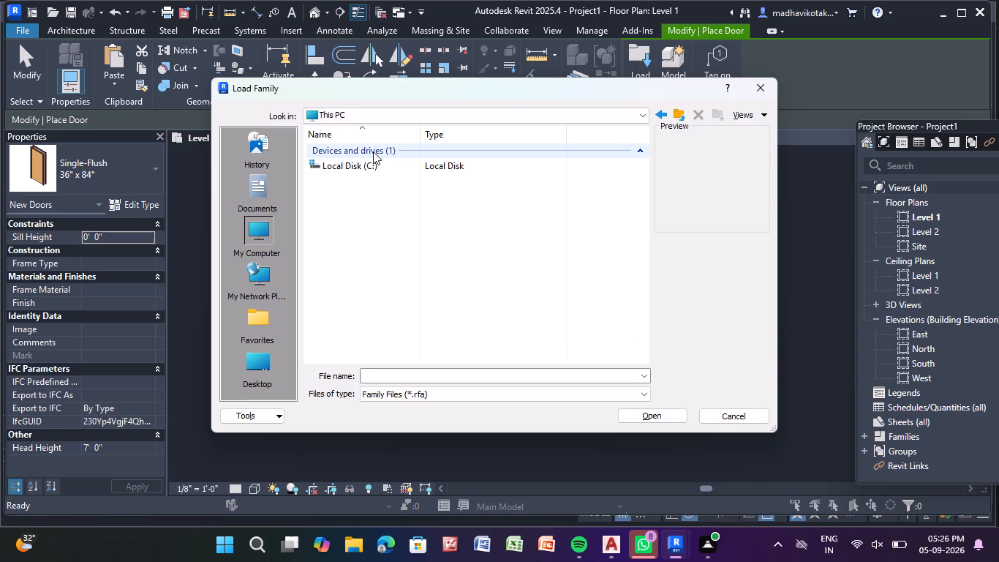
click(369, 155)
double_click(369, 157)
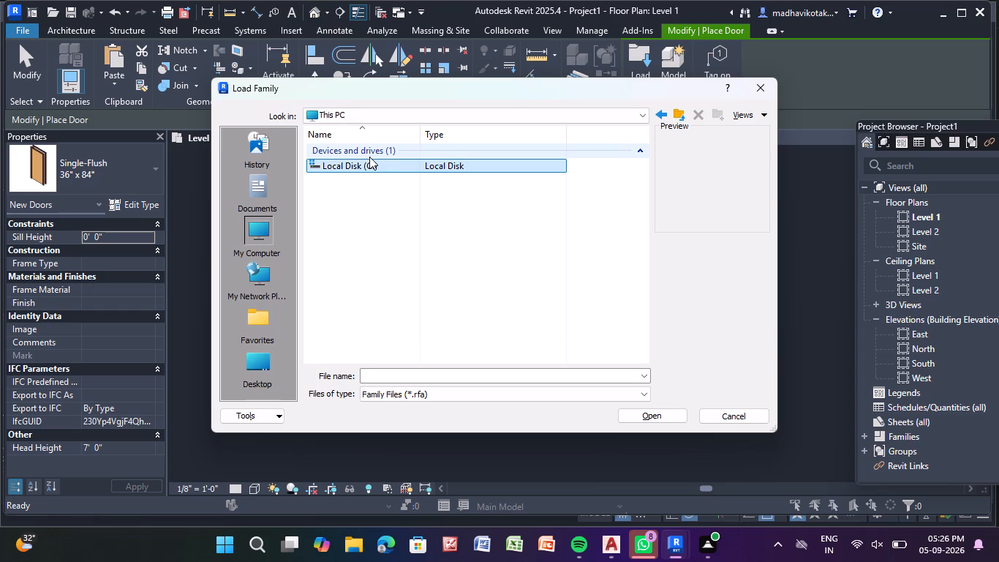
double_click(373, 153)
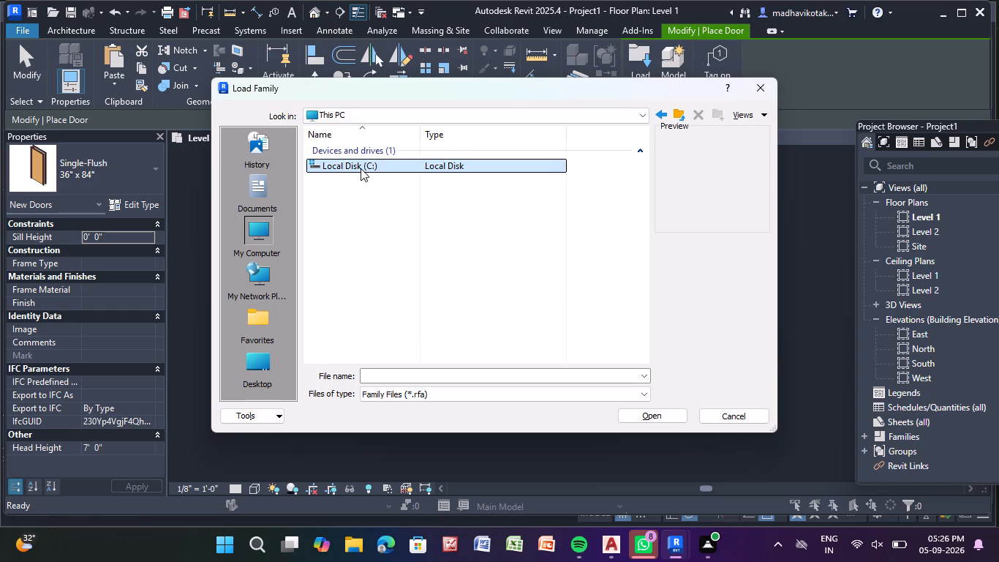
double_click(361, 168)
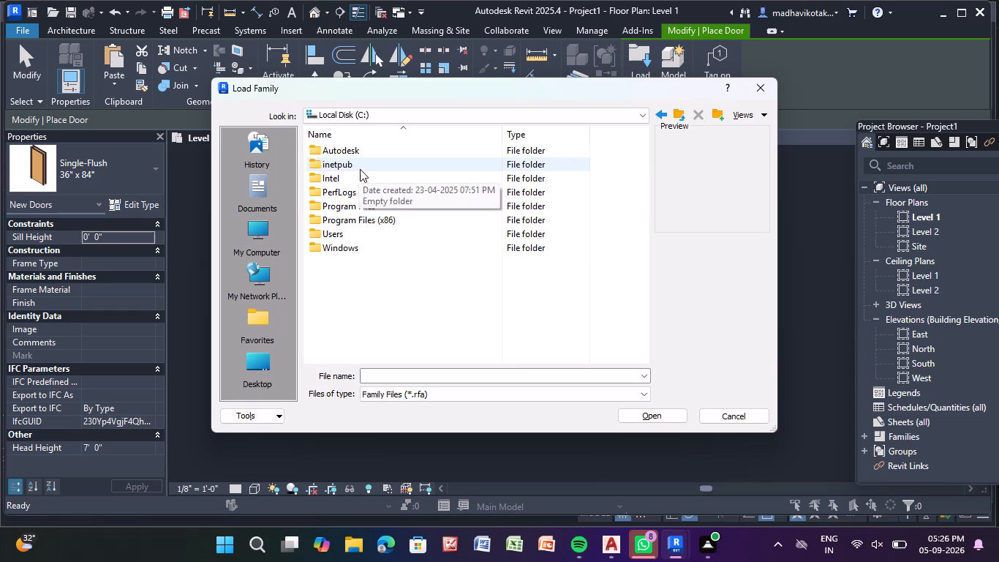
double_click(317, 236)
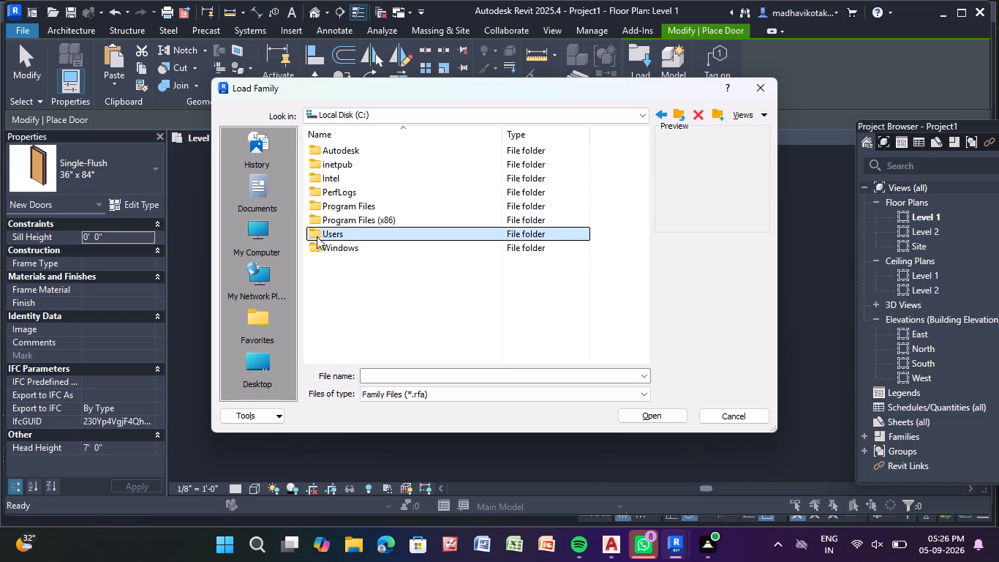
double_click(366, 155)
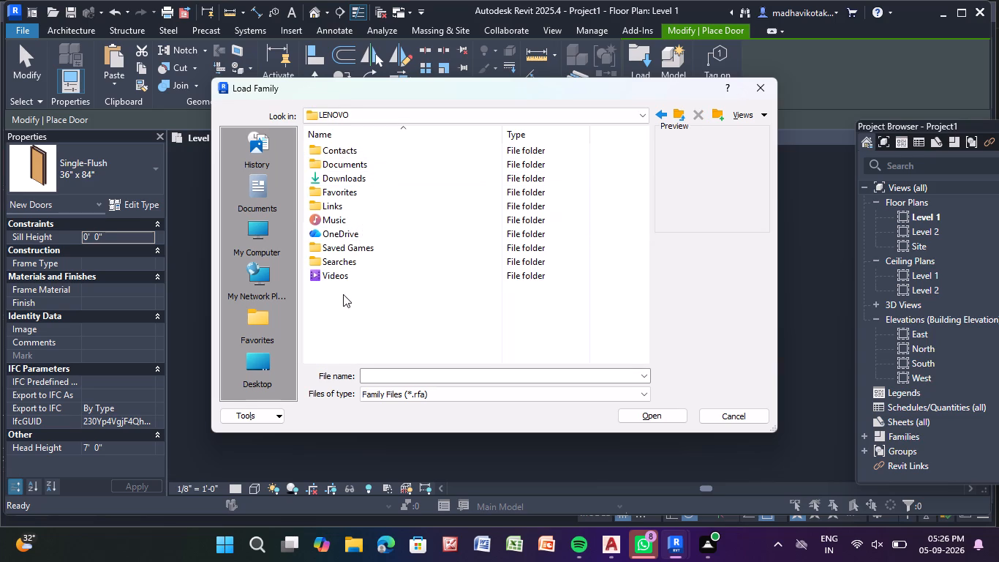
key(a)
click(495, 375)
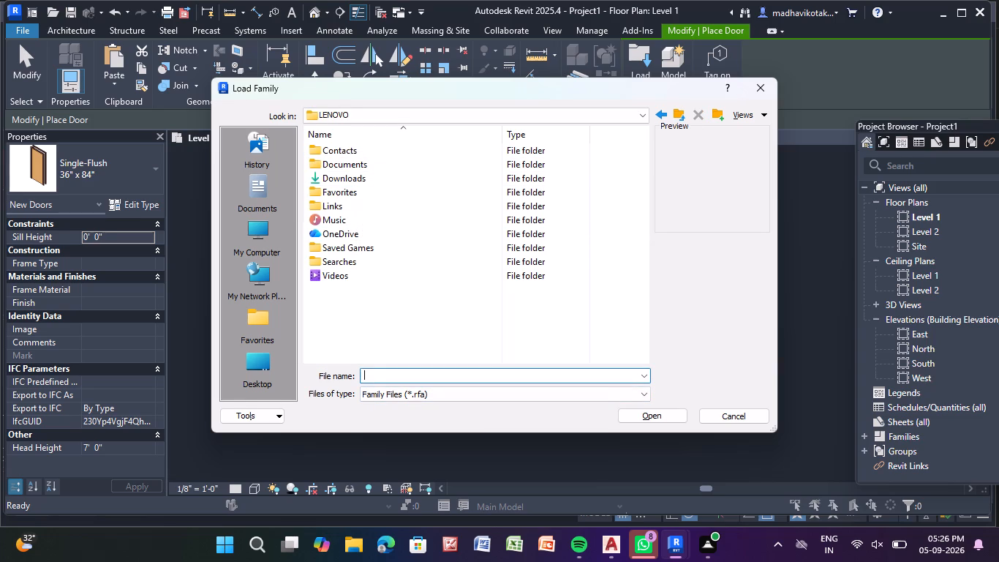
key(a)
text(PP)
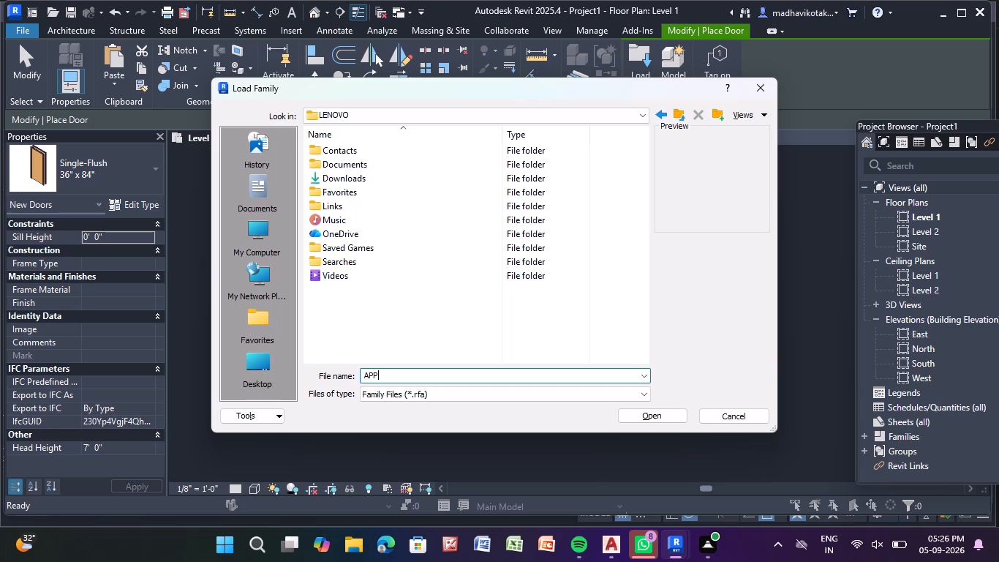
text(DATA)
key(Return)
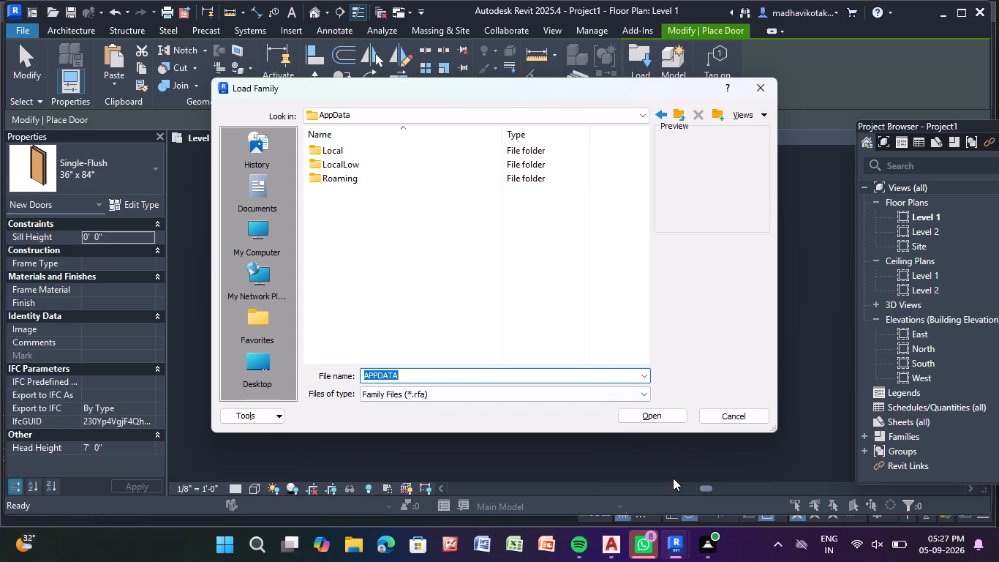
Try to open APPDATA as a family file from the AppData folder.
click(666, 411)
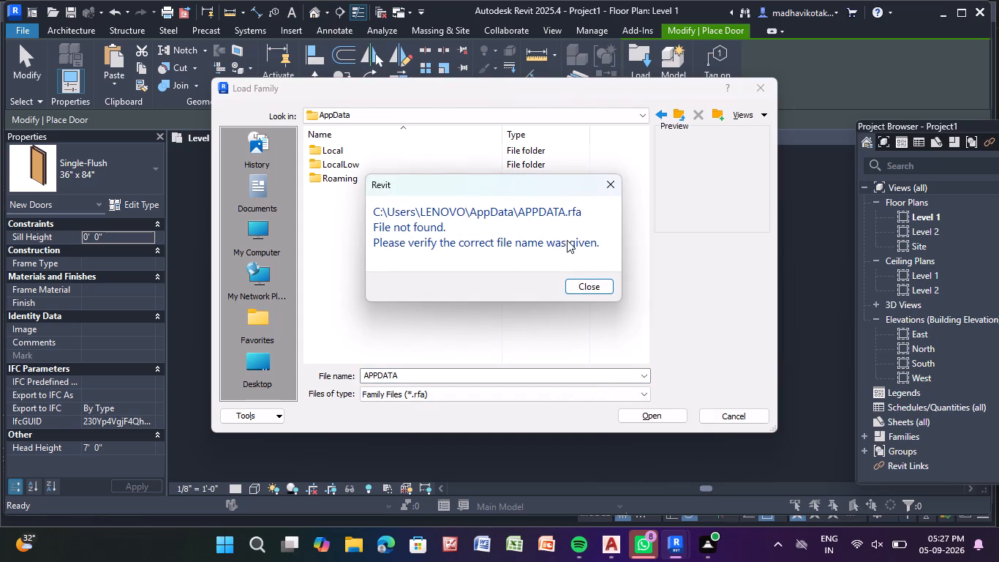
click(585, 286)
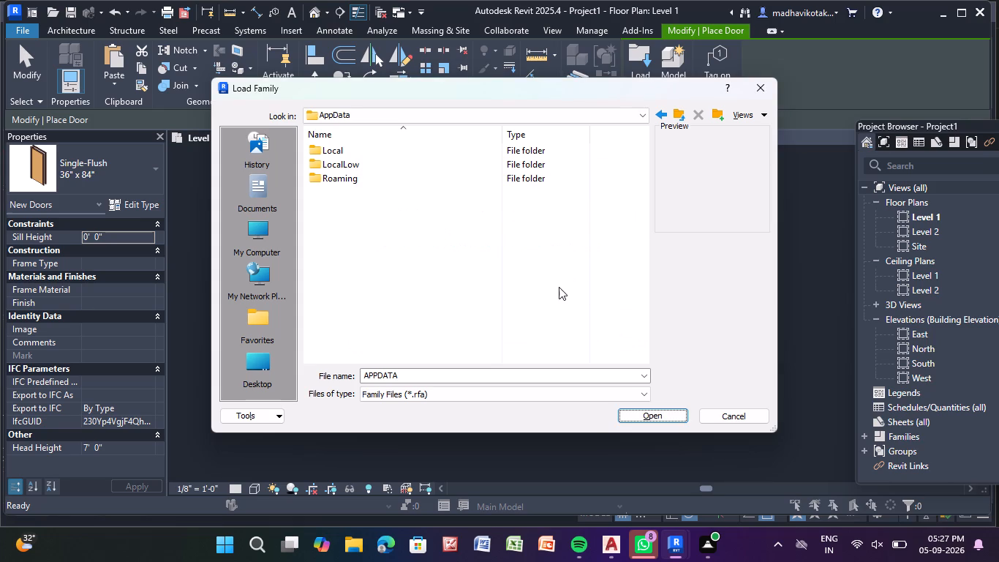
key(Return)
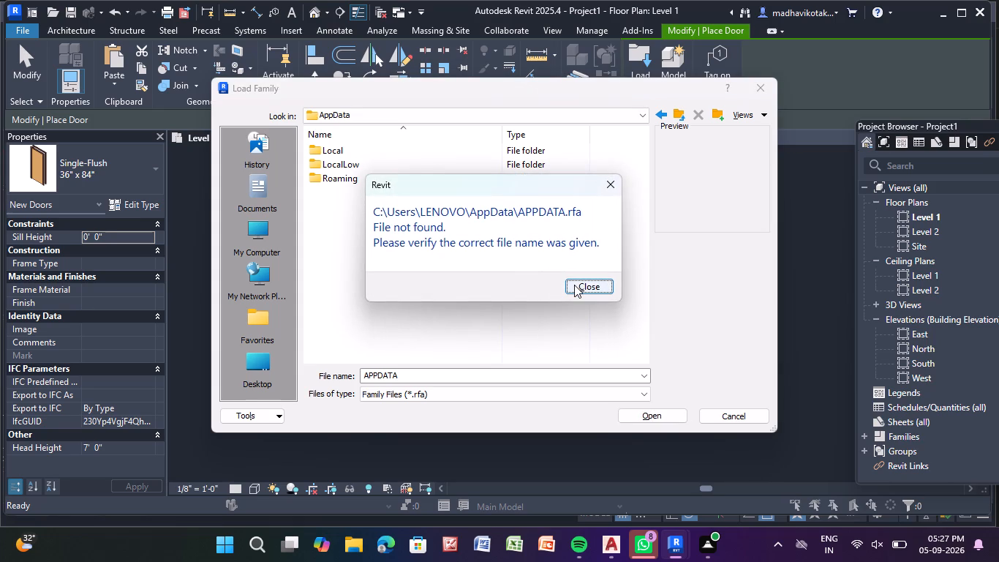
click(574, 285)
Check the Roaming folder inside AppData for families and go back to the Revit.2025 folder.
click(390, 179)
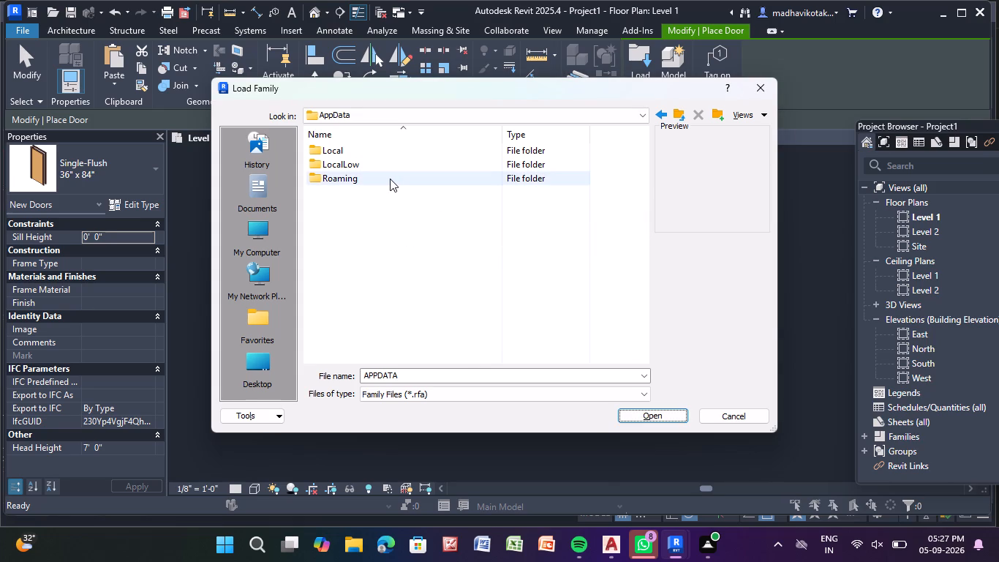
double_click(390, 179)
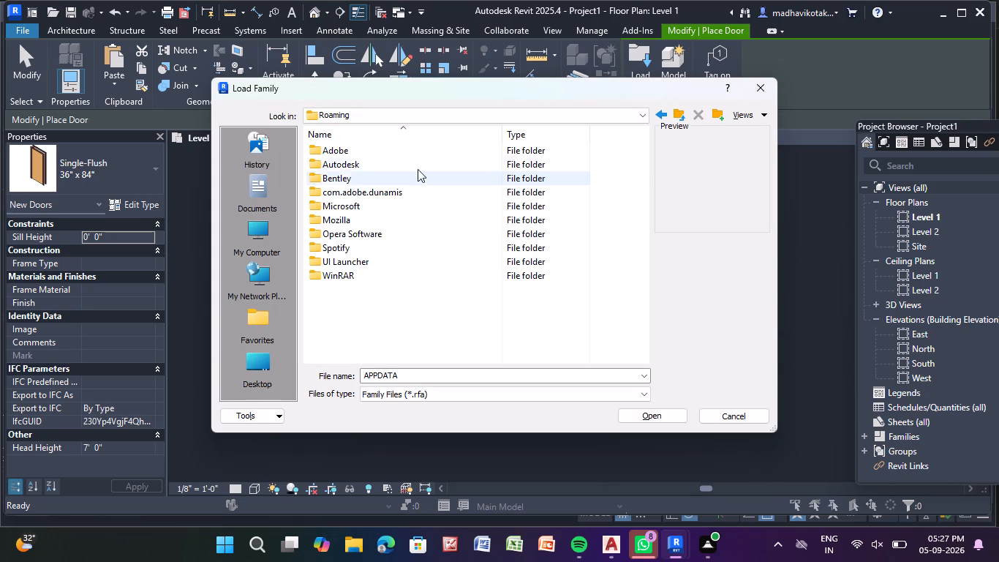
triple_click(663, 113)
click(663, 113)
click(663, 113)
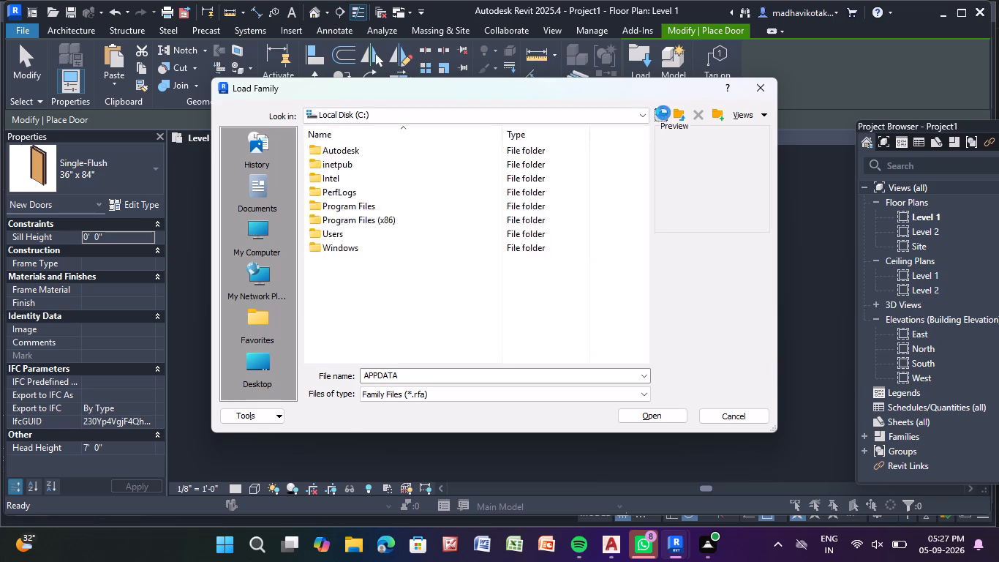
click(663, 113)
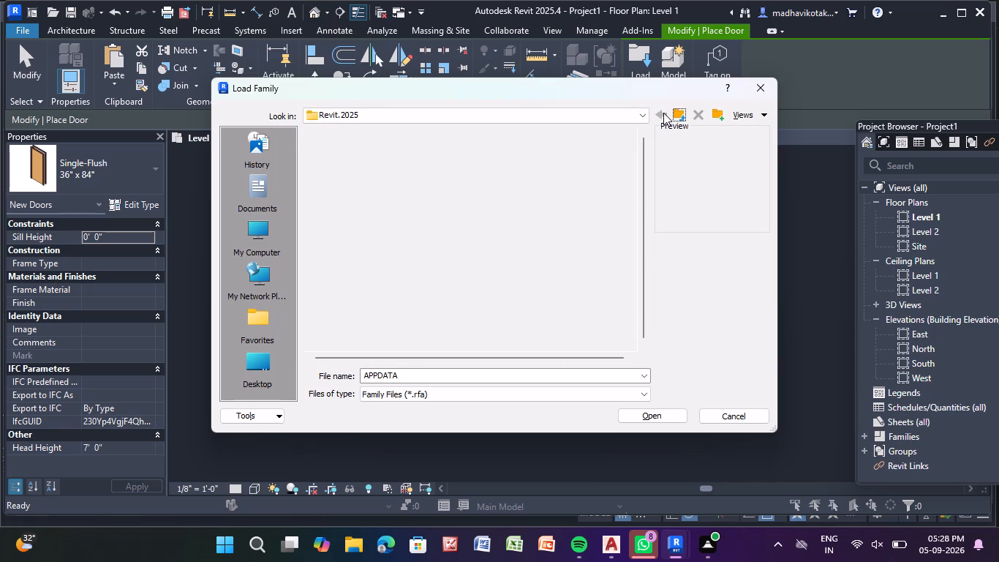
Look for door families in the Revit.2025 and OneDrive folders.
click(663, 113)
click(524, 117)
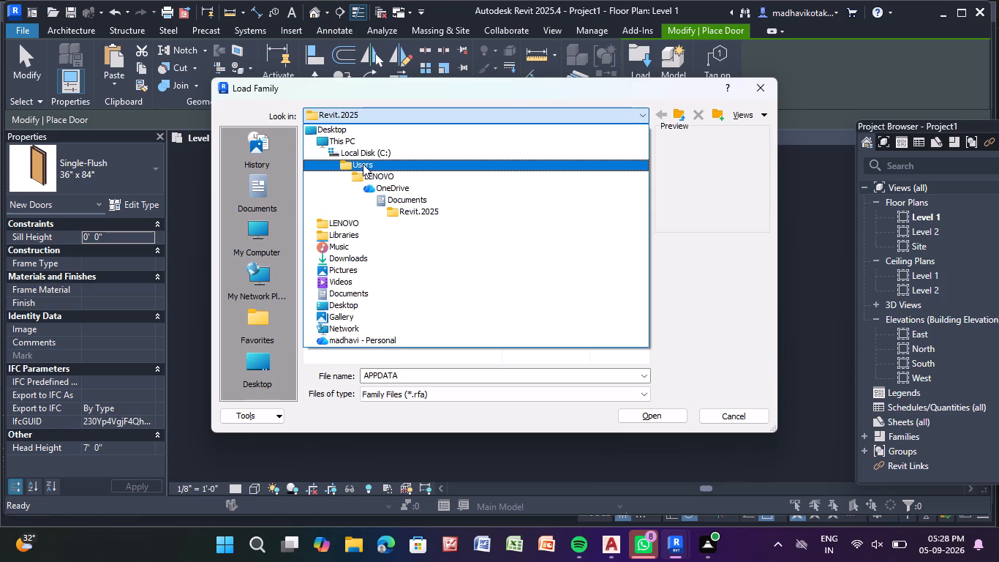
double_click(437, 206)
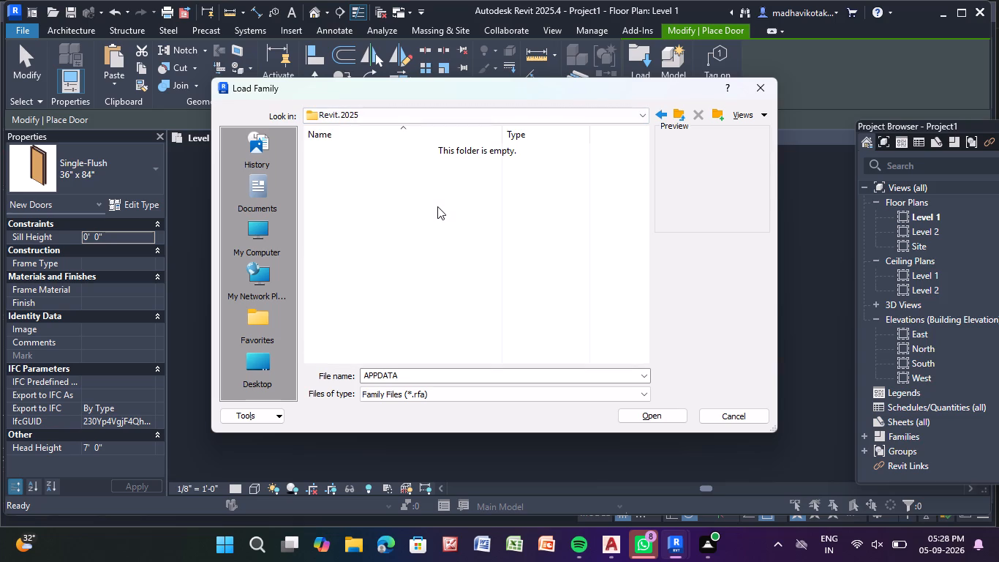
click(661, 117)
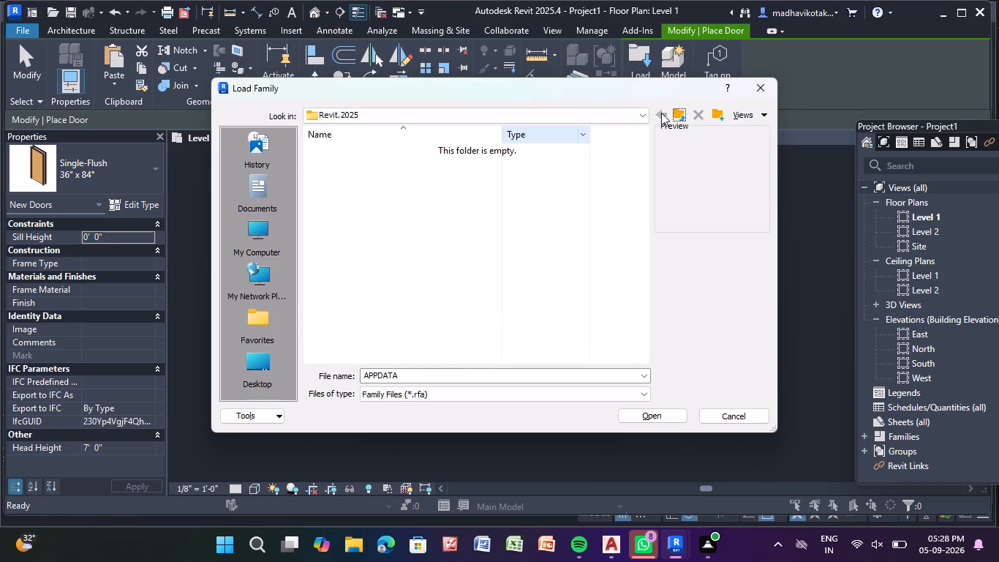
click(662, 113)
click(661, 113)
click(661, 113)
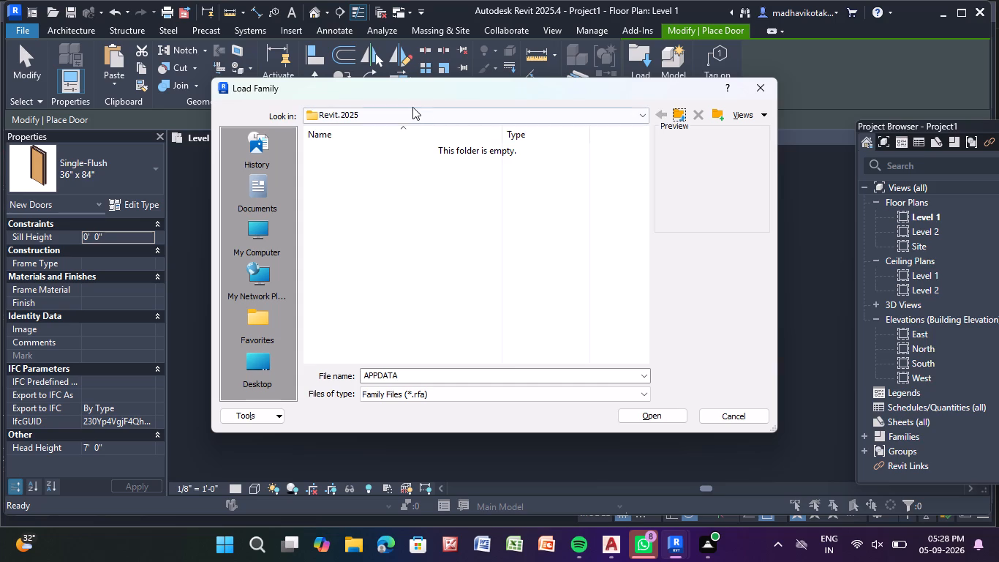
click(402, 111)
click(398, 184)
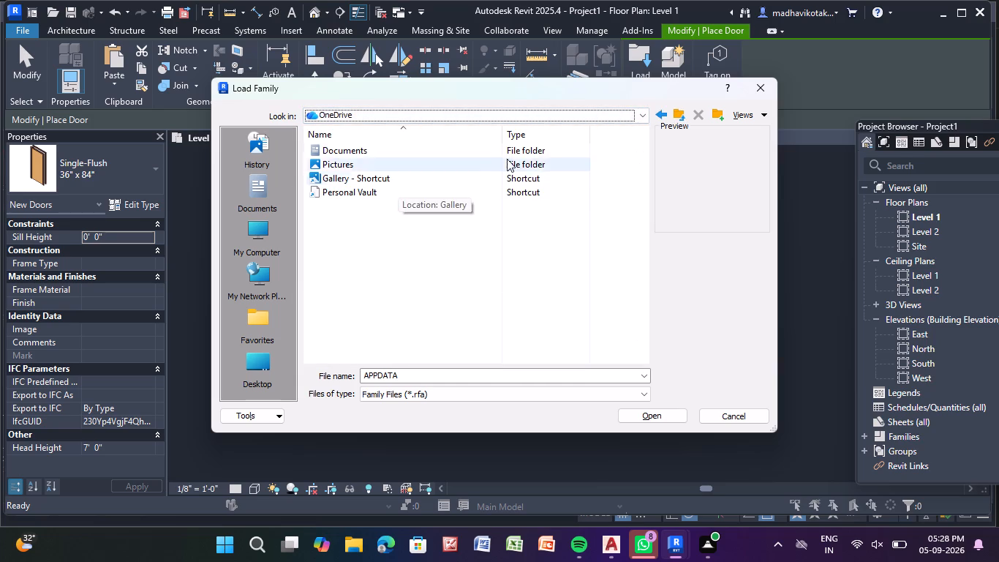
click(660, 117)
click(660, 117)
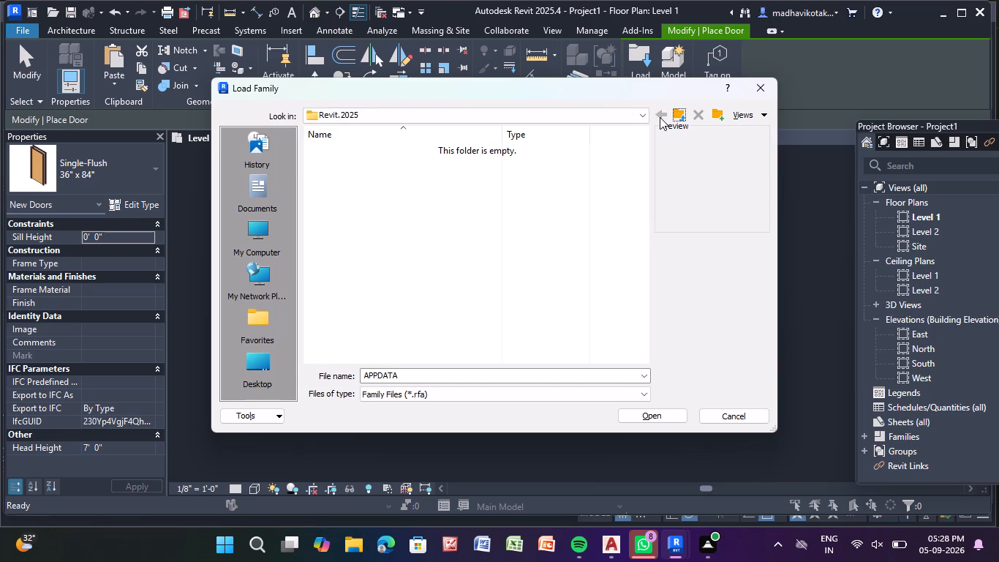
click(660, 117)
scroll(288, 250, down, 5)
Check the Libraries folder under Desktop for door families and close the Load Family dialog.
double_click(266, 361)
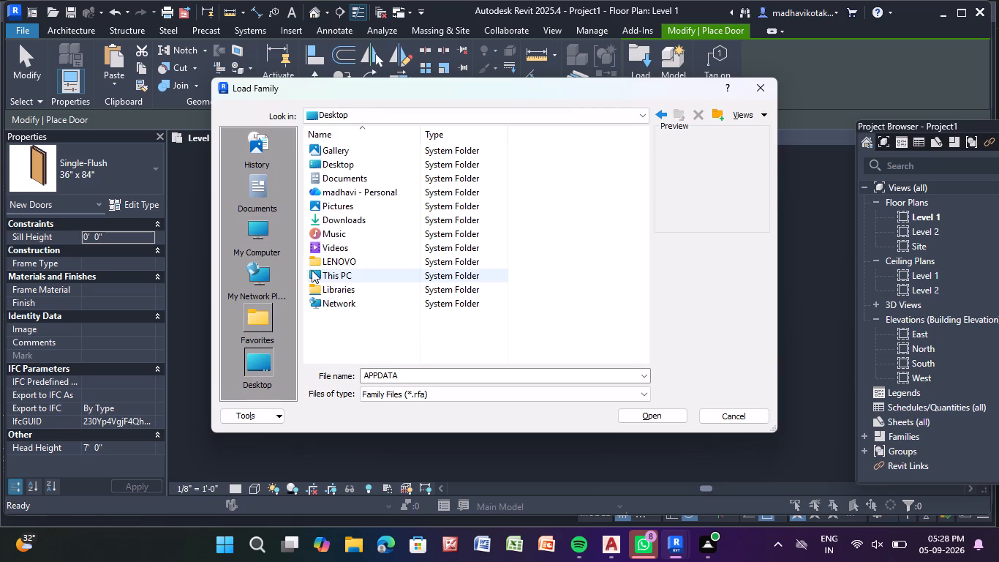
click(377, 290)
double_click(377, 289)
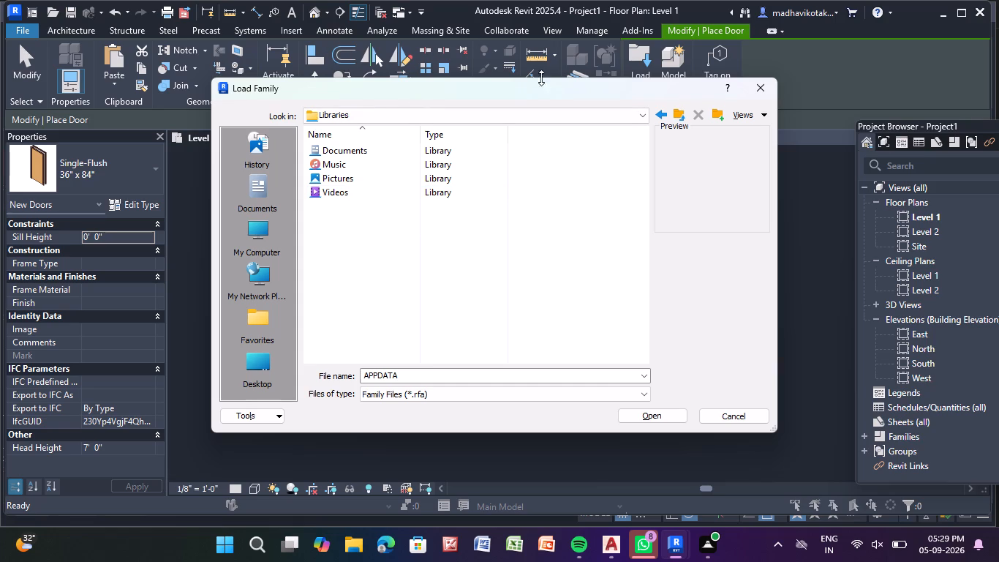
click(767, 86)
Review the sizes available for the Single-Flush door family.
click(119, 176)
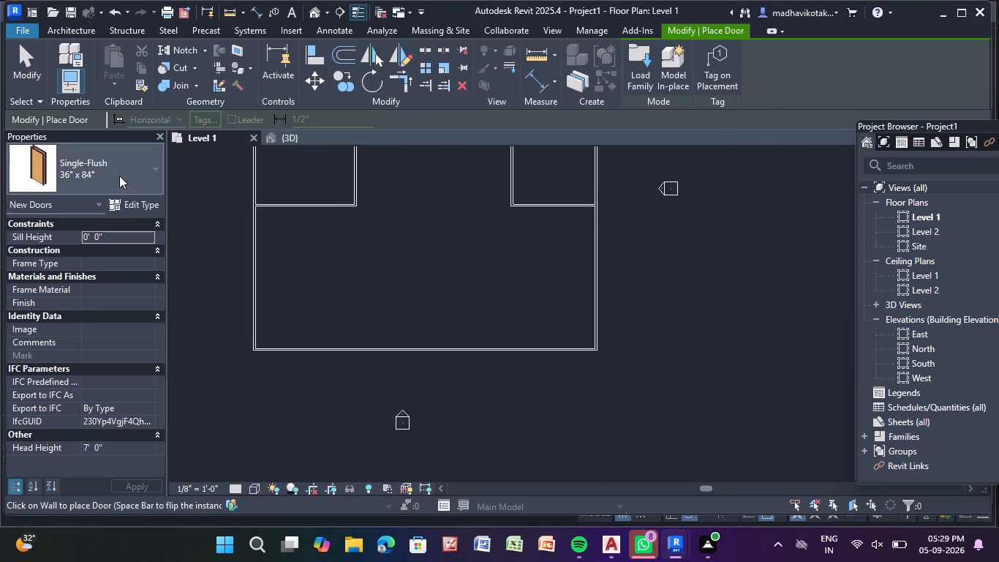
click(99, 234)
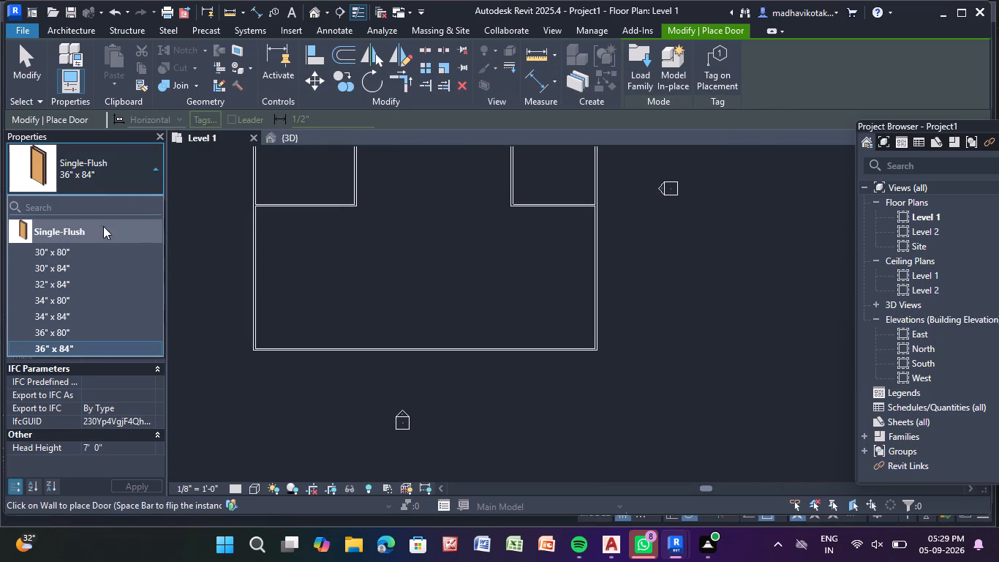
click(132, 173)
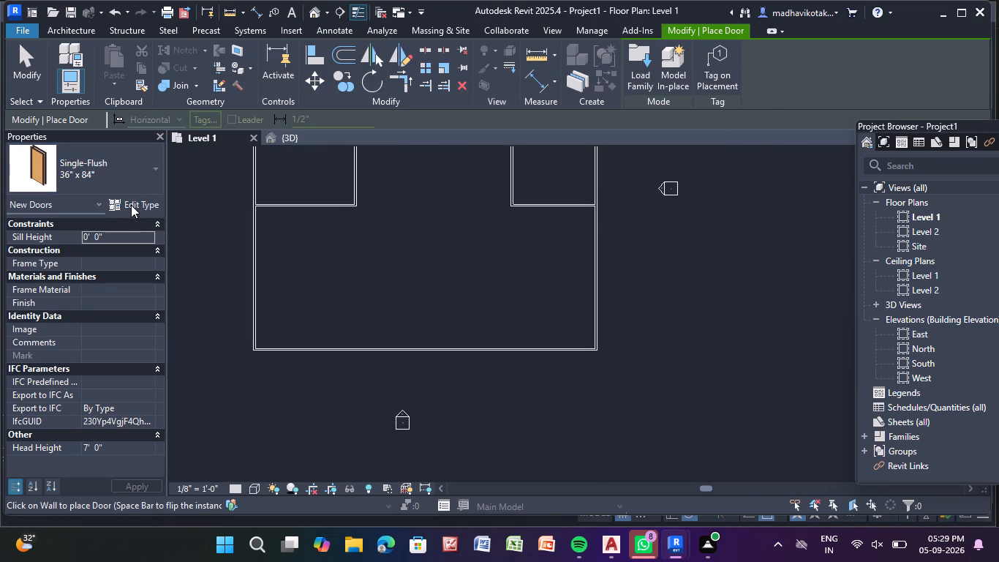
Open the Door Material of the Single-Flush 36" x 84" type and examine the project materials.
click(131, 201)
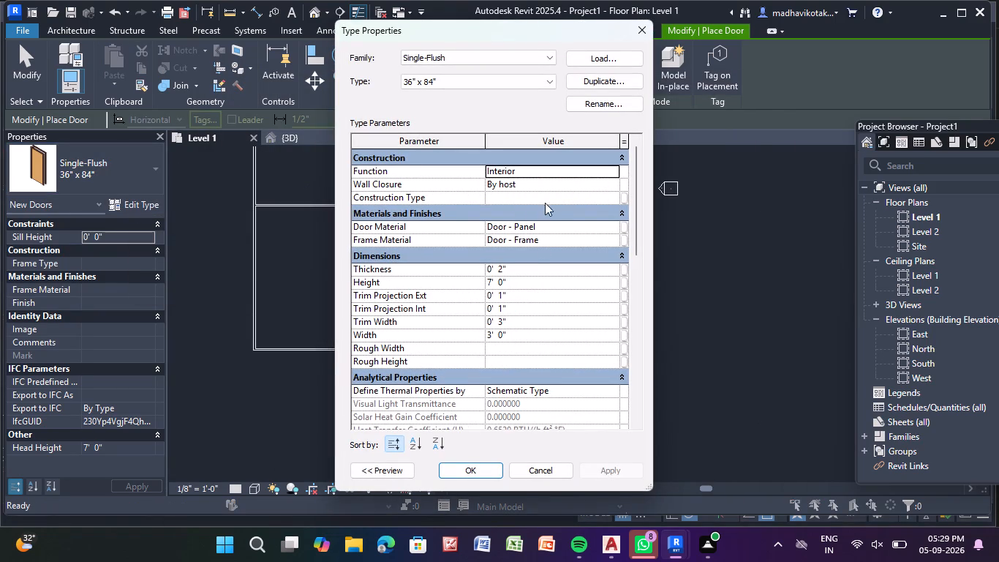
click(557, 228)
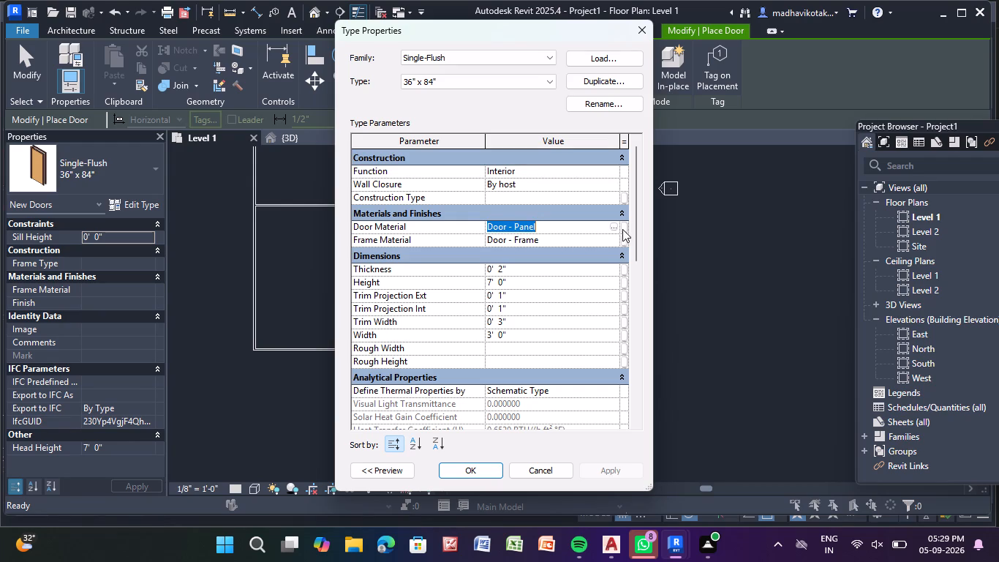
click(616, 228)
click(613, 227)
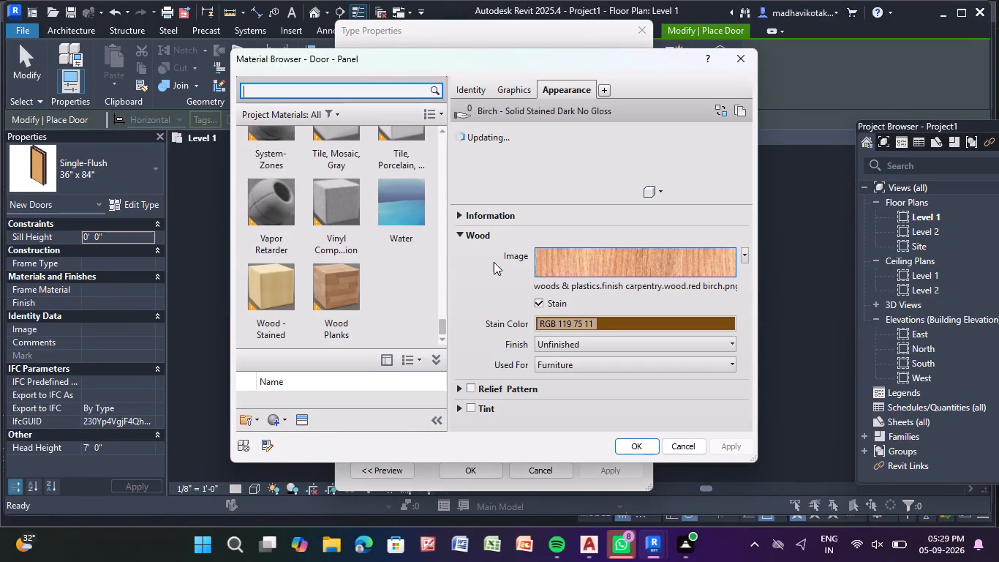
scroll(309, 255, down, 4)
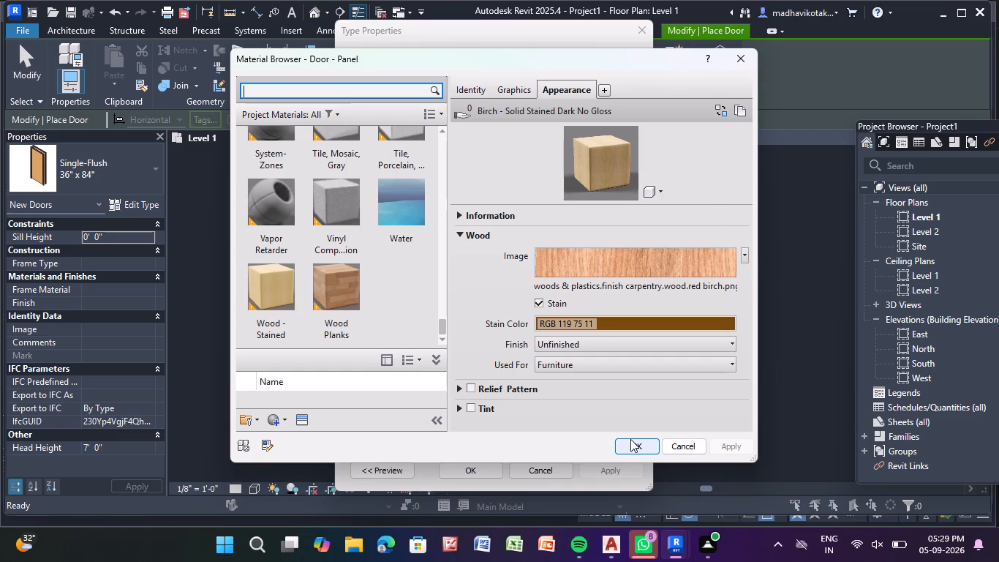
scroll(679, 364, down, 5)
scroll(673, 382, up, 4)
Examine the Appearance Library categories in the Asset Browser for the door panel, then close it and keep the Door - Panel material.
click(307, 424)
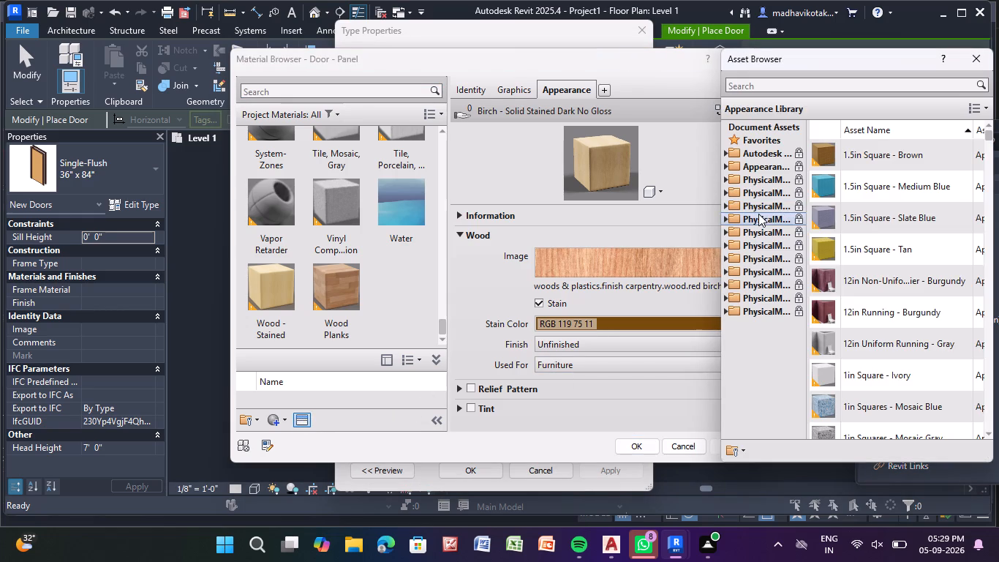
double_click(784, 168)
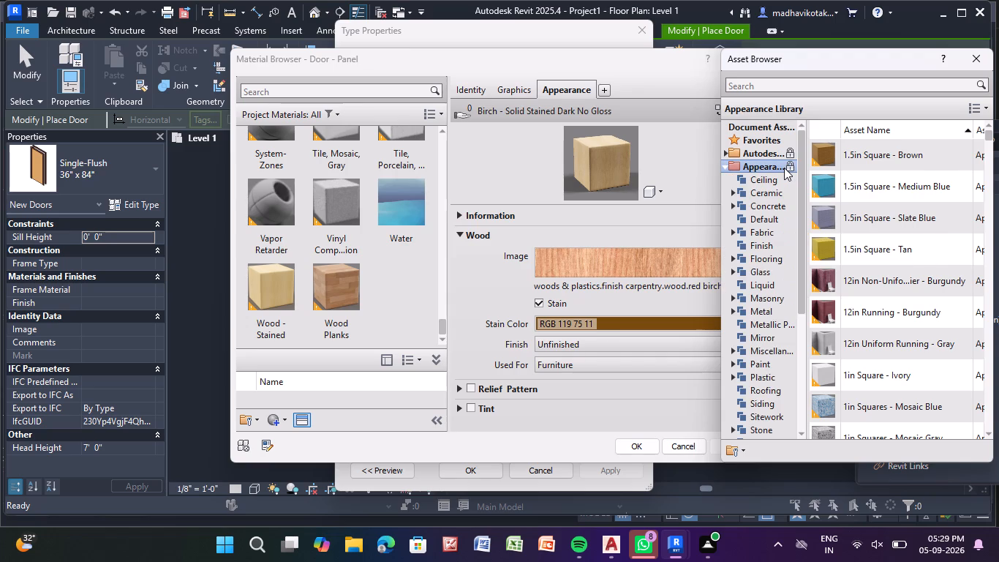
scroll(748, 344, down, 3)
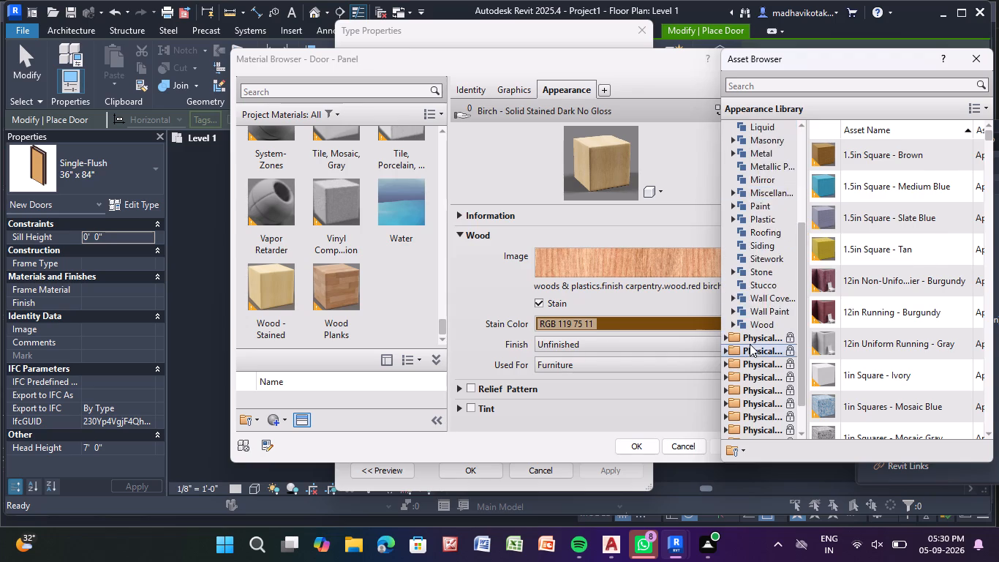
scroll(750, 344, down, 2)
scroll(751, 342, up, 3)
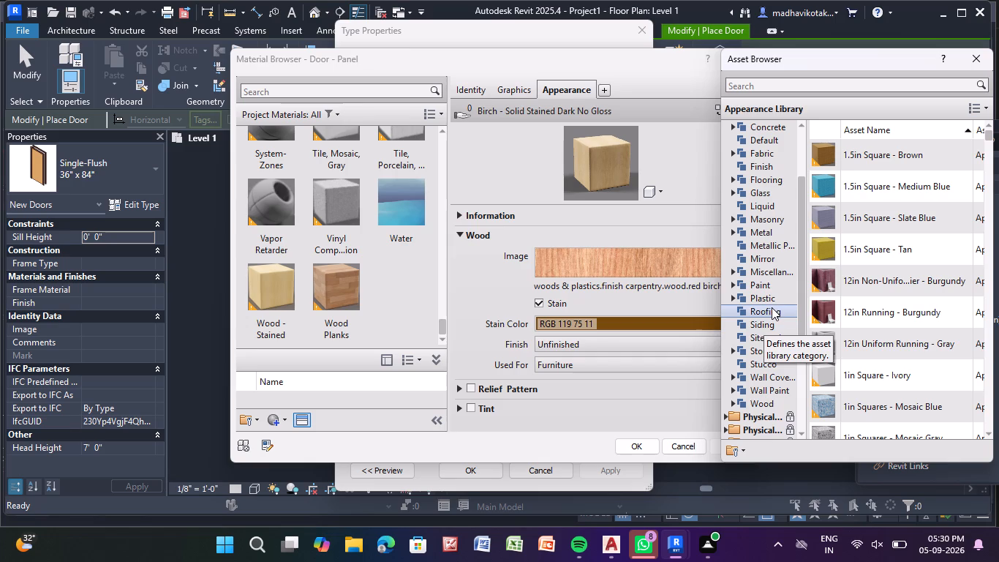
scroll(772, 307, down, 4)
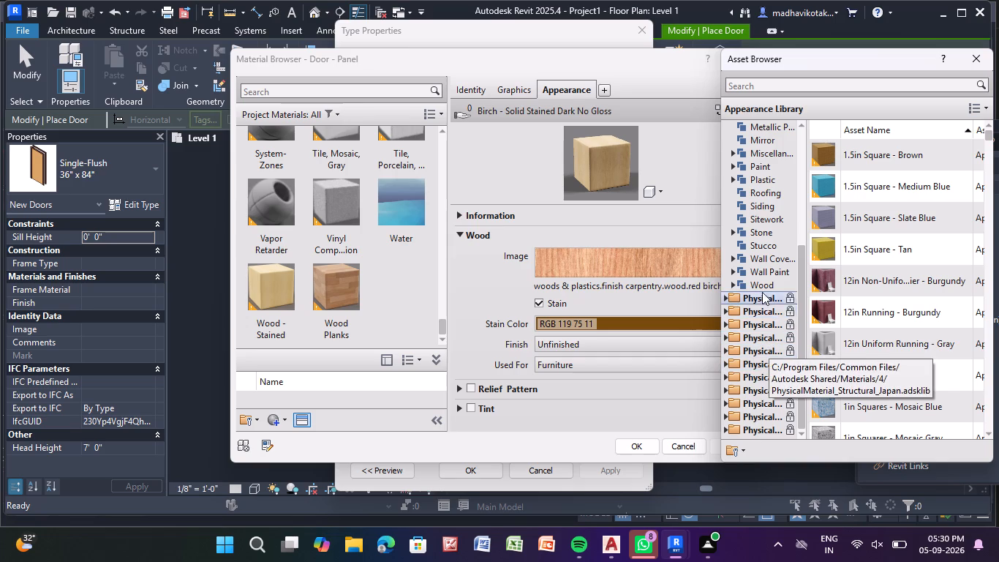
scroll(758, 287, down, 9)
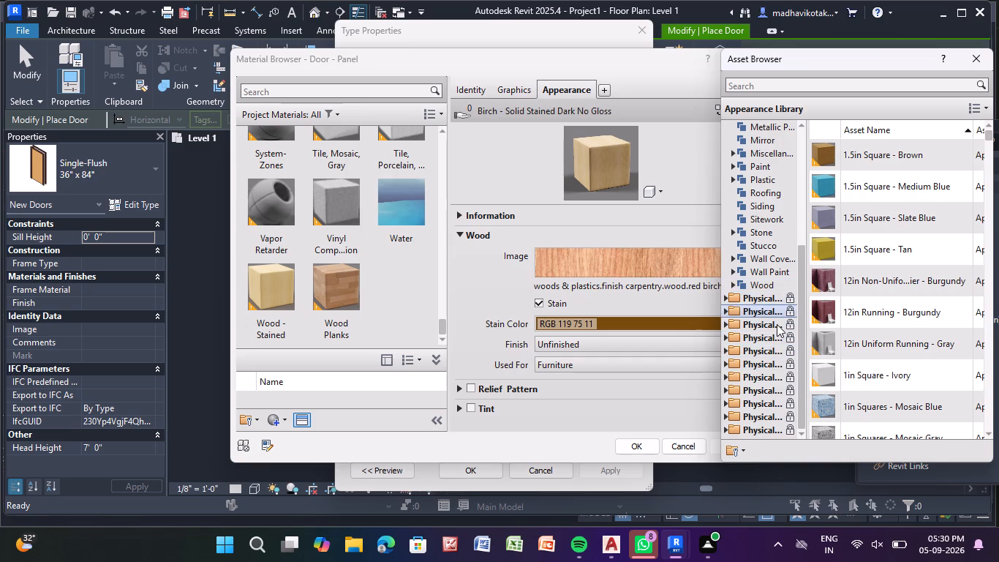
scroll(780, 292, up, 2)
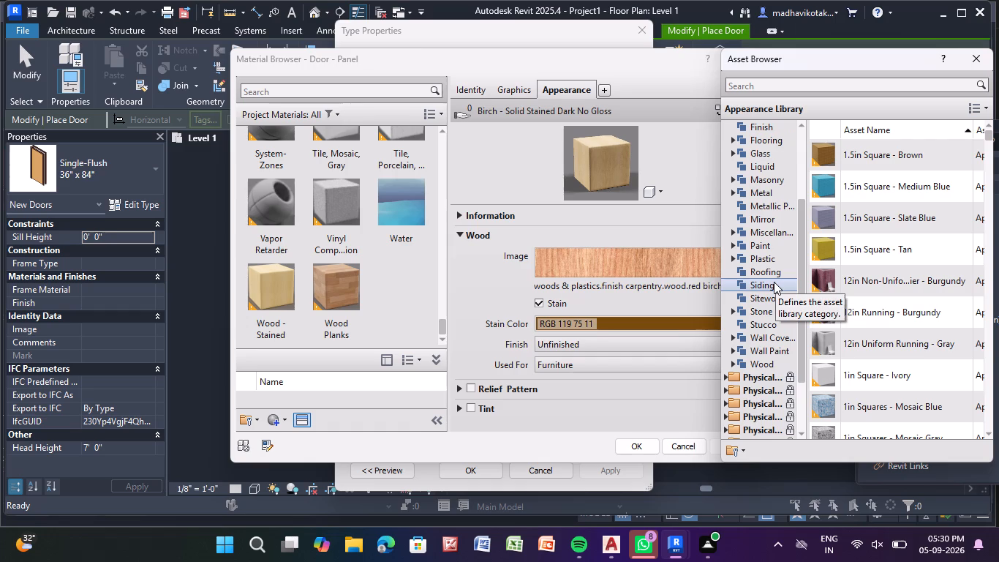
scroll(774, 282, up, 3)
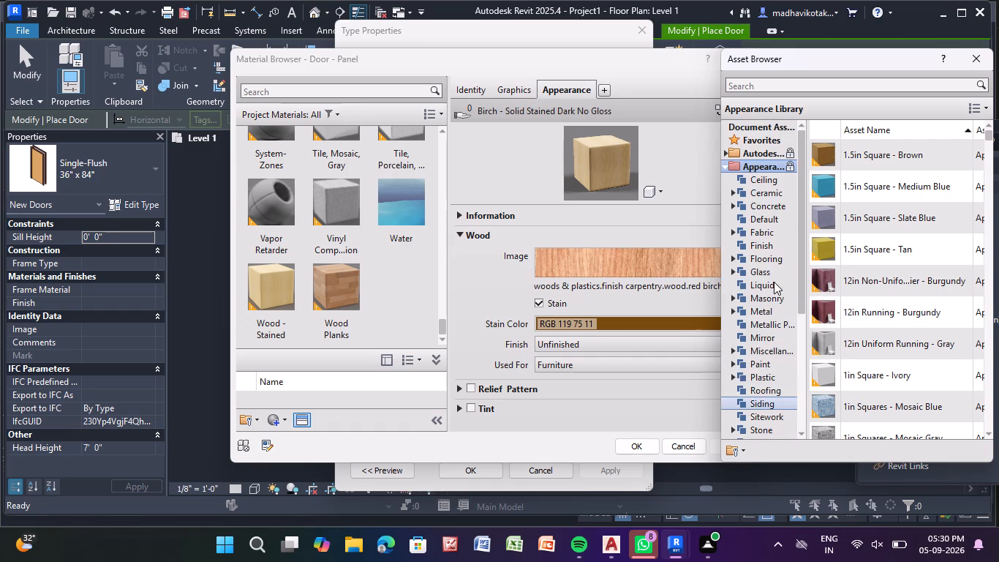
scroll(774, 282, up, 7)
click(162, 300)
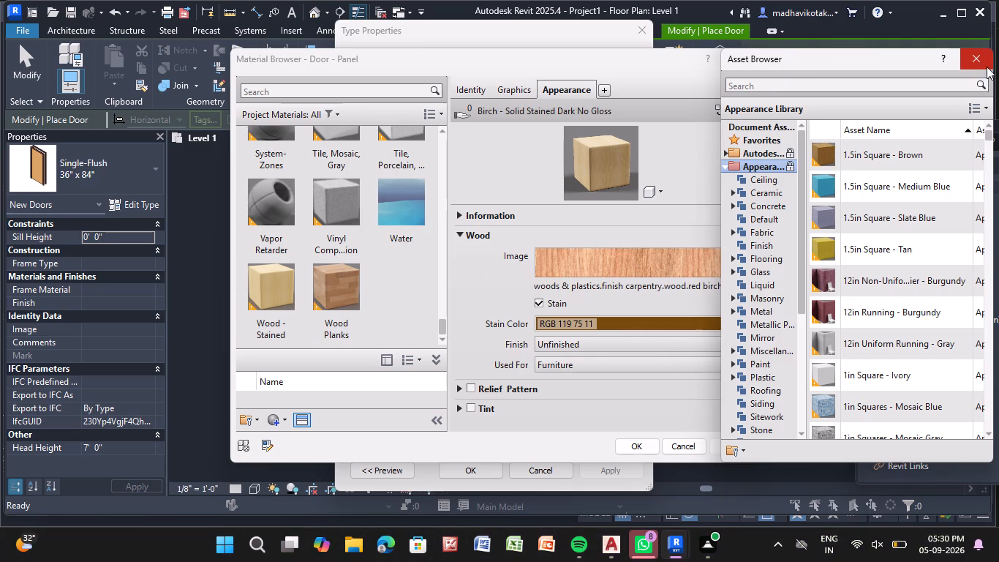
click(984, 58)
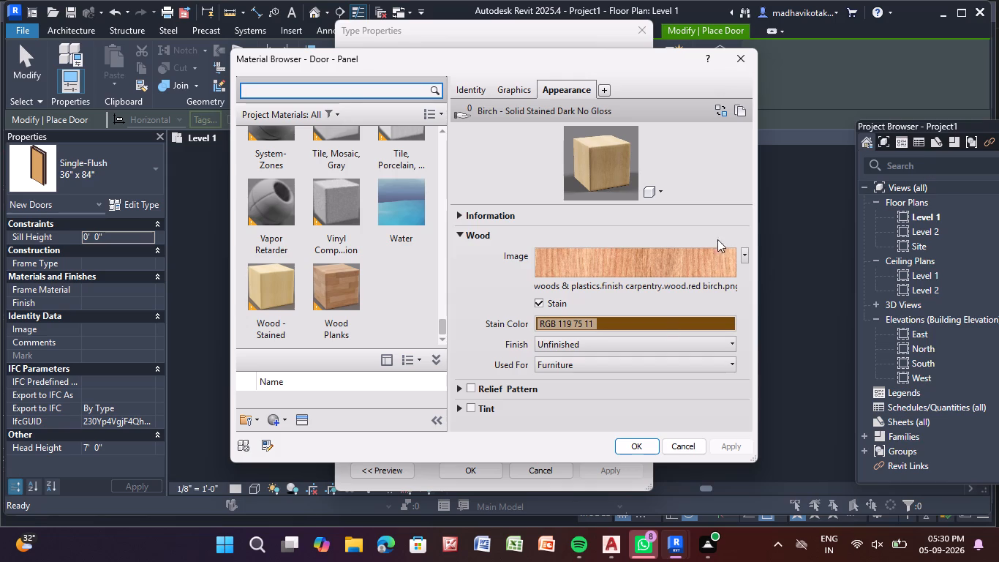
click(641, 446)
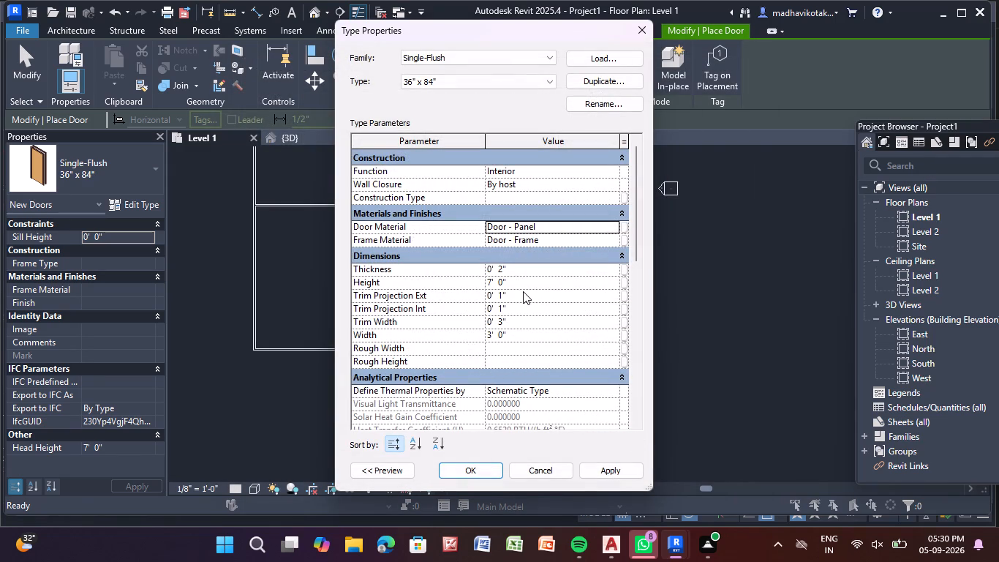
Review the project materials for the door's Frame Material, keep Door - Frame and accept the type properties.
click(599, 235)
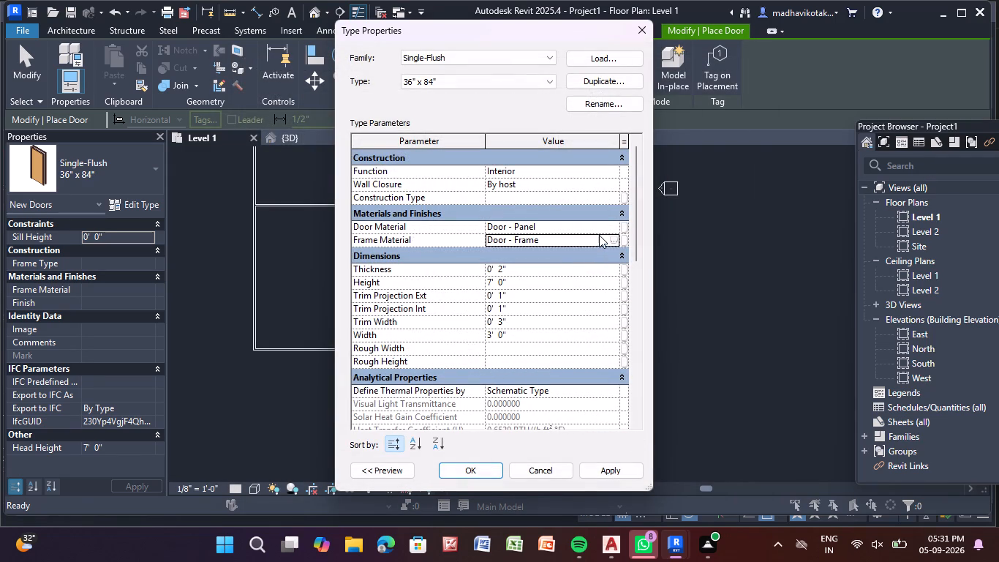
click(597, 245)
click(615, 240)
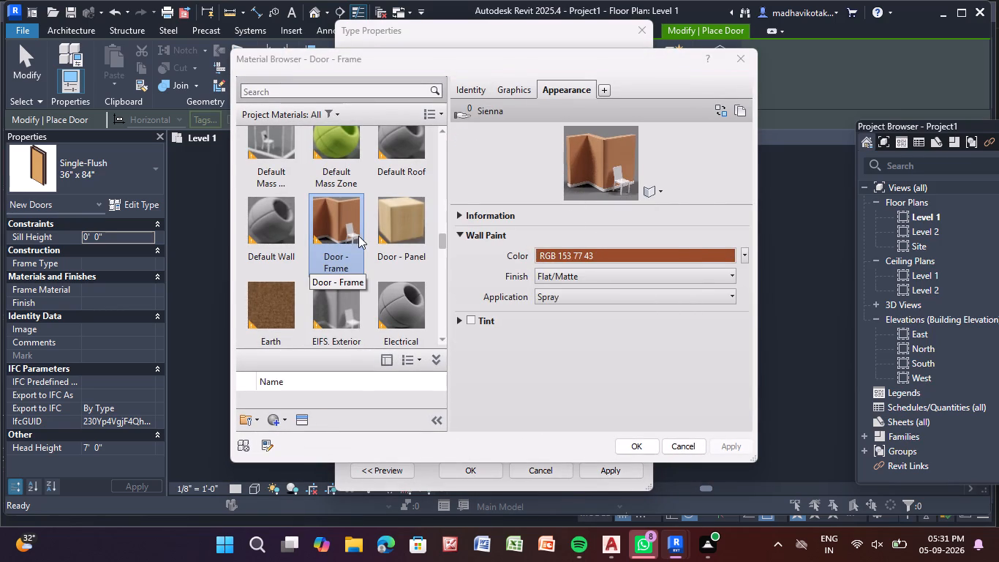
scroll(359, 239, down, 7)
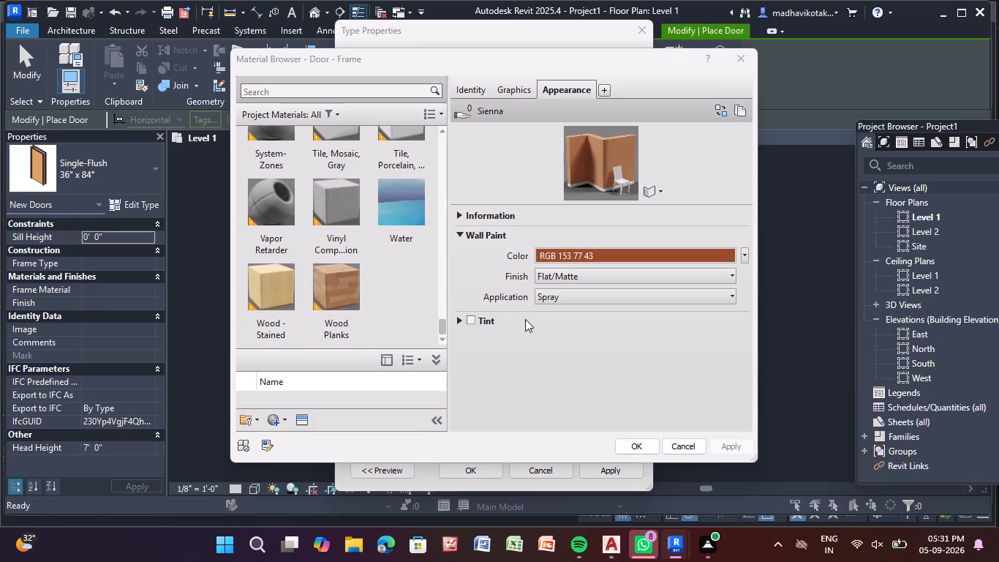
click(636, 444)
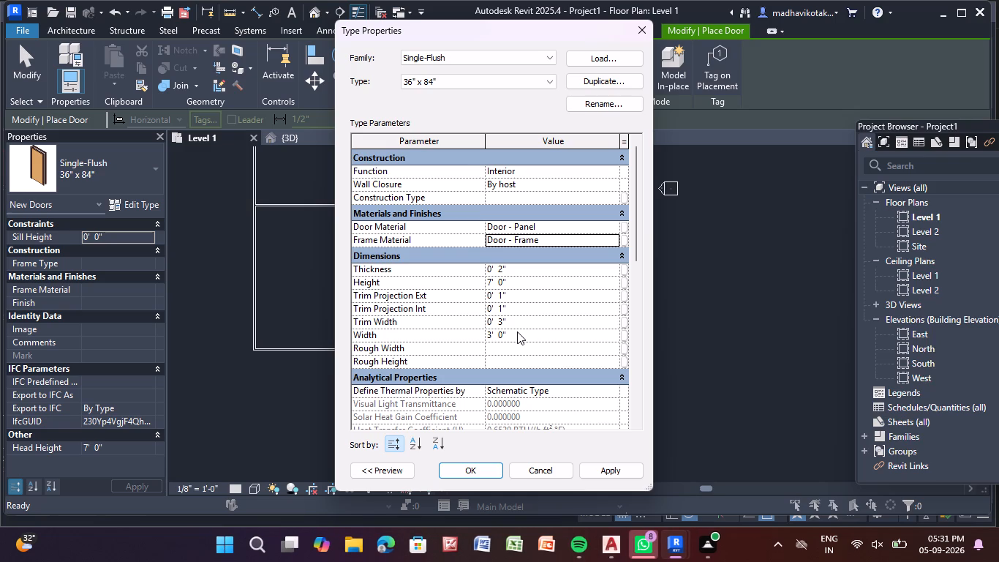
scroll(527, 369, down, 1)
click(486, 468)
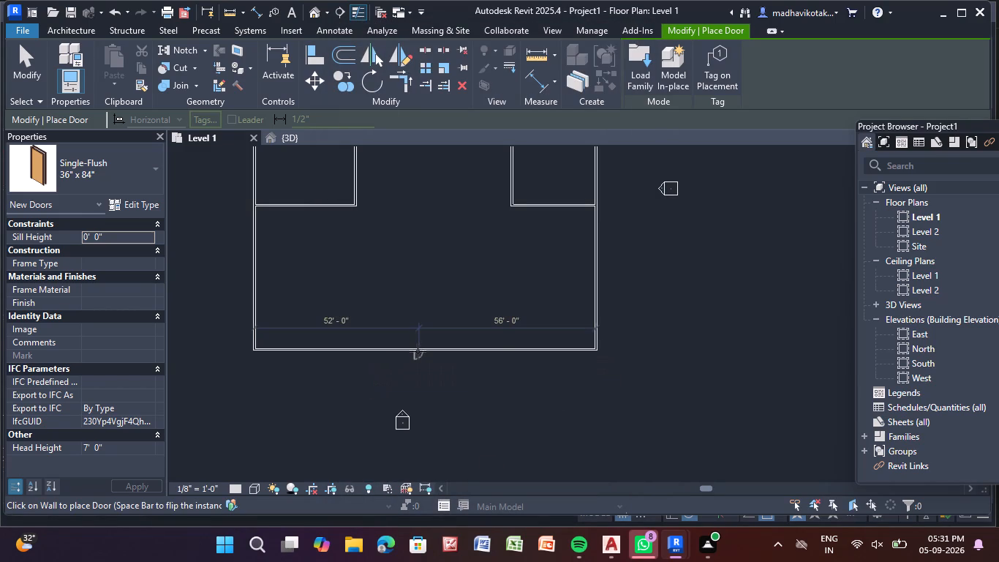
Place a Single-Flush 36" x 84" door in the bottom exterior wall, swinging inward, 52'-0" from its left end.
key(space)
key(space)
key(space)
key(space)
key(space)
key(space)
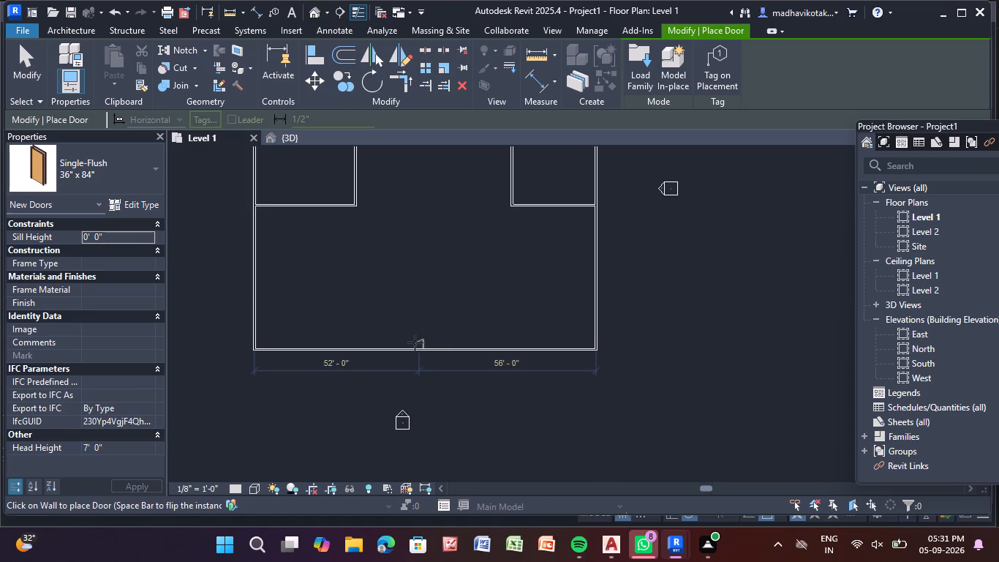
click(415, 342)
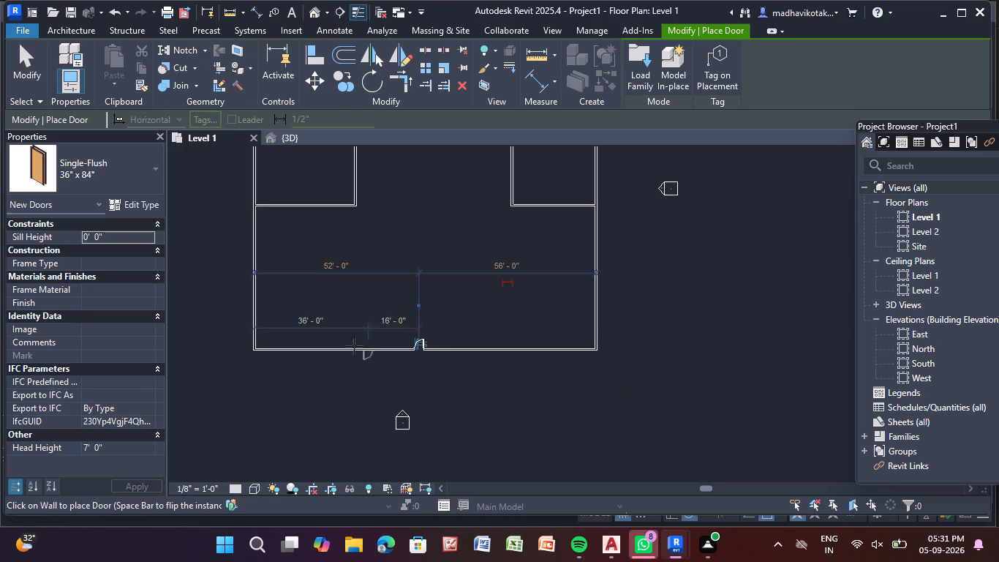
Place a Single-Flush 36" x 84" door in the upper-left room's right wall, swinging into the room, 4'-0" from the lower corner.
middle_drag(349, 277, 305, 397)
scroll(309, 373, down, 1)
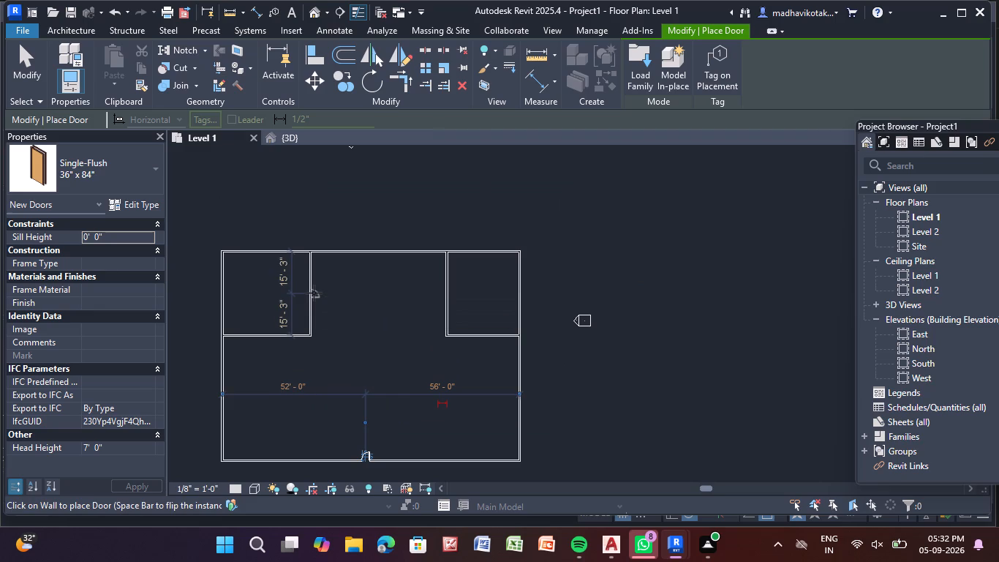
key(space)
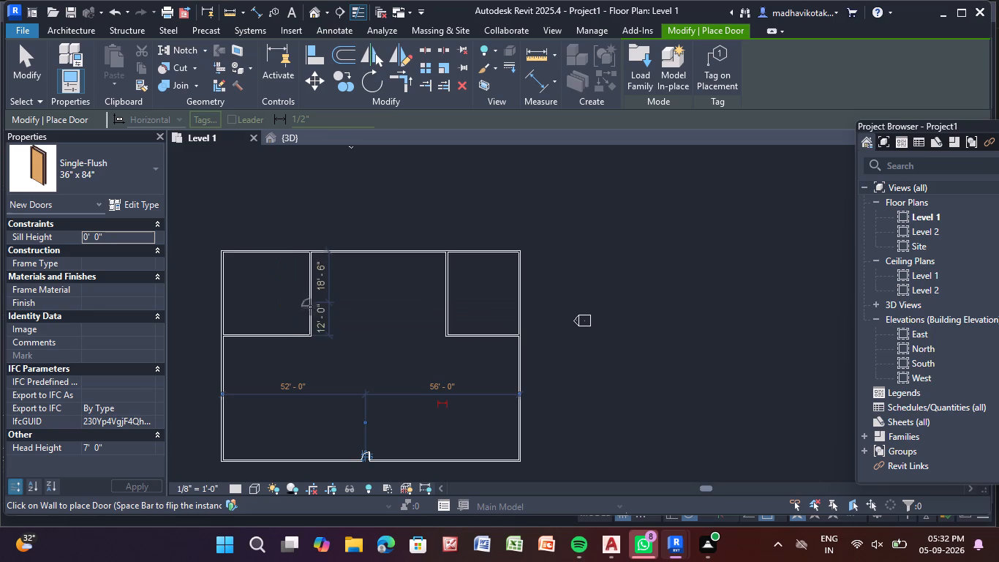
key(space)
key(space)
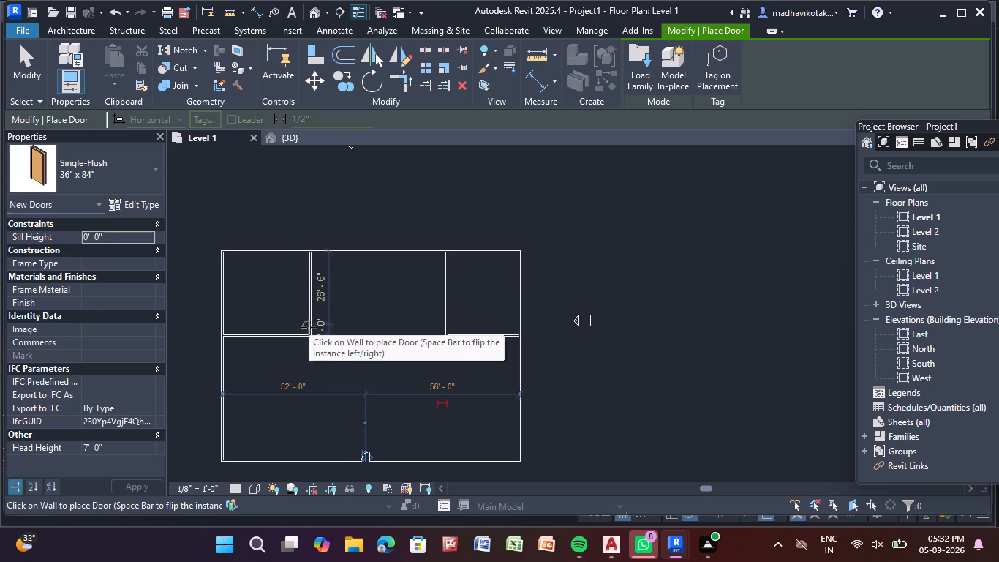
click(309, 327)
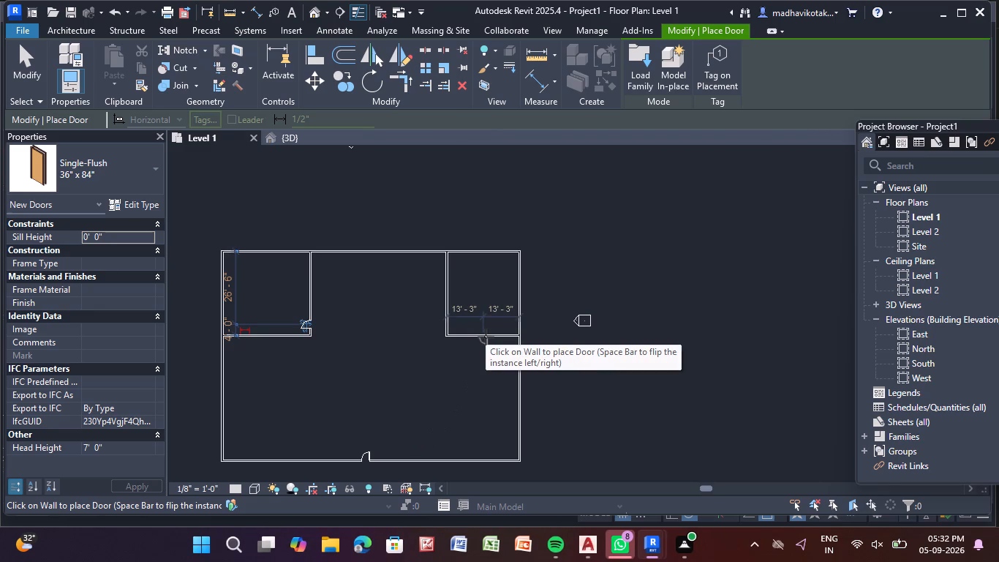
Place a Single-Flush 36" x 84" door in the upper-right room's bottom wall, swinging into the room, about 3'-0" from the left corner.
key(space)
key(space)
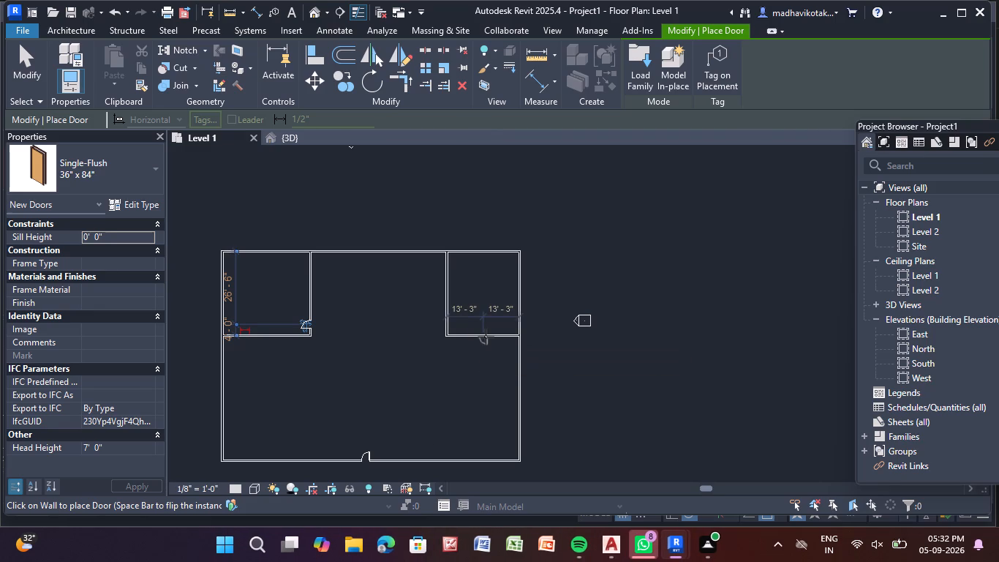
key(space)
key(space)
key(space)
key(space)
key(space)
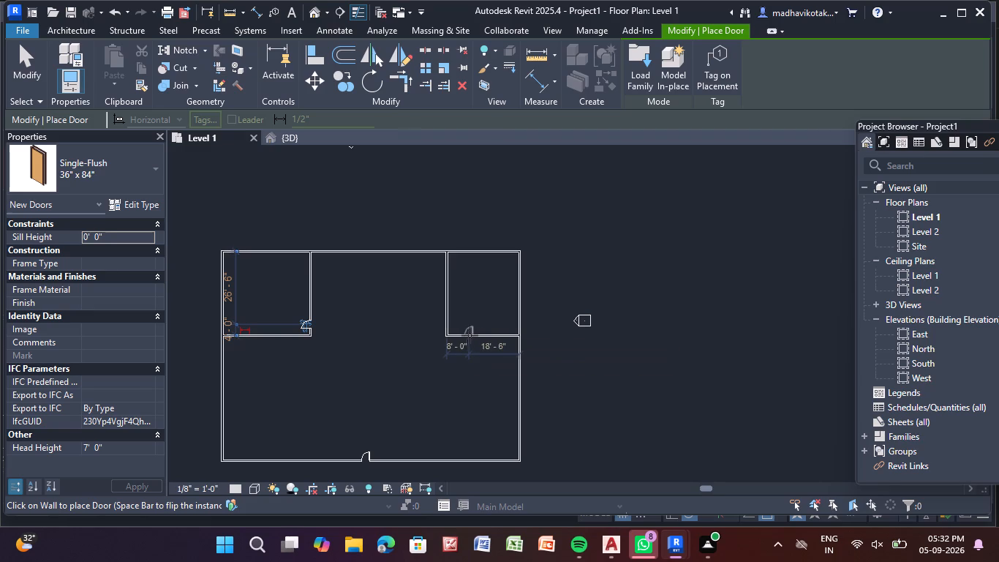
key(space)
scroll(456, 332, up, 3)
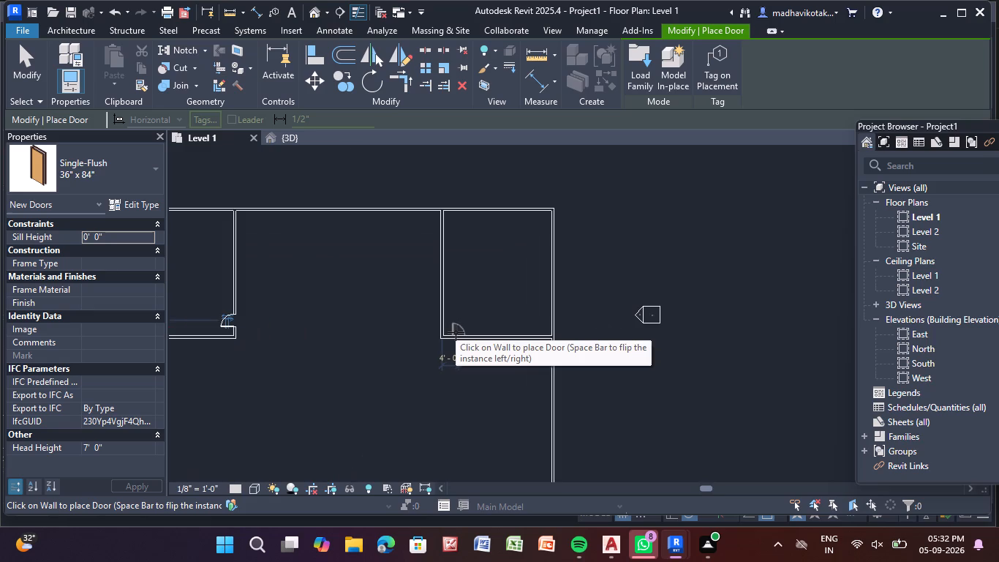
click(456, 332)
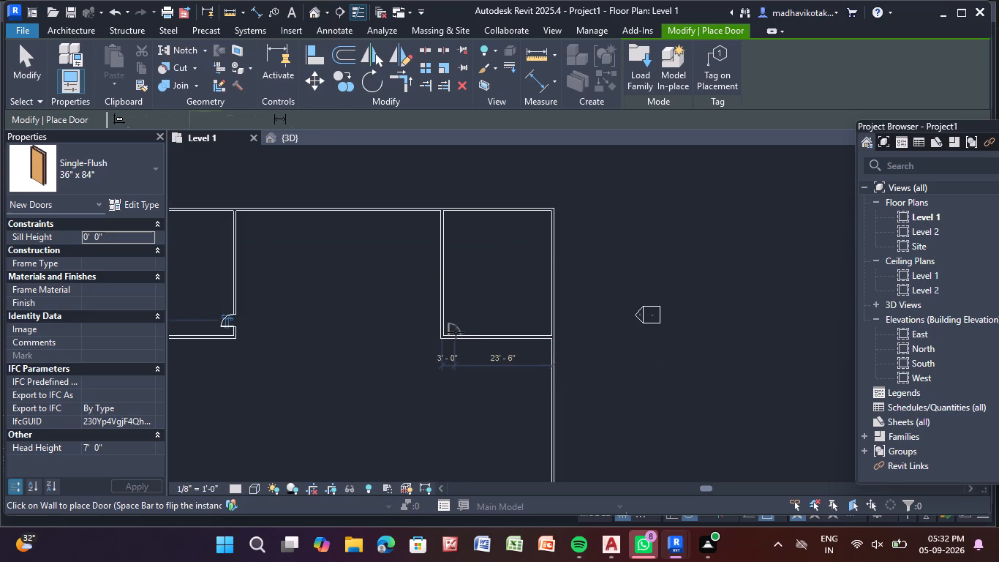
key(Escape)
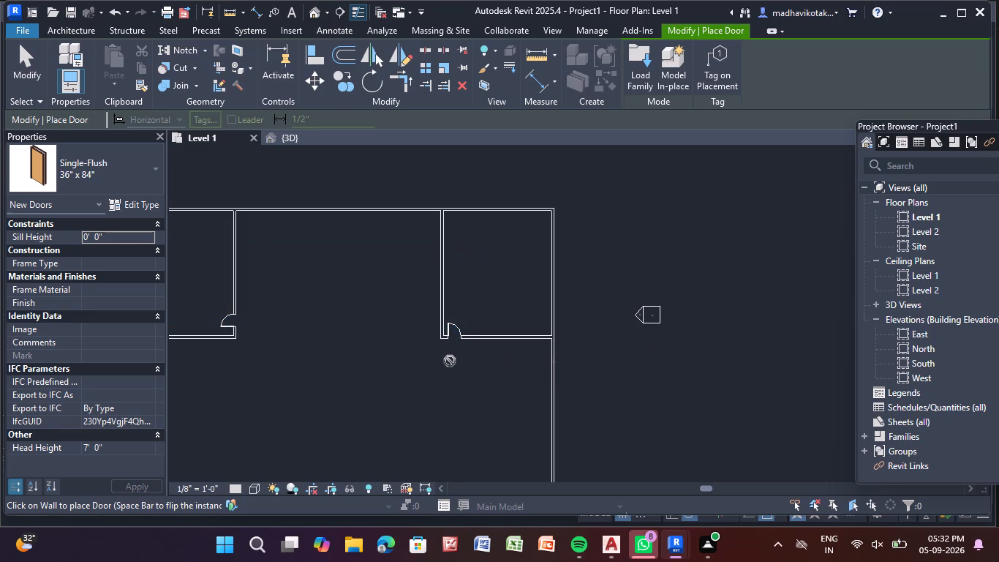
key(Escape)
key(Escape)
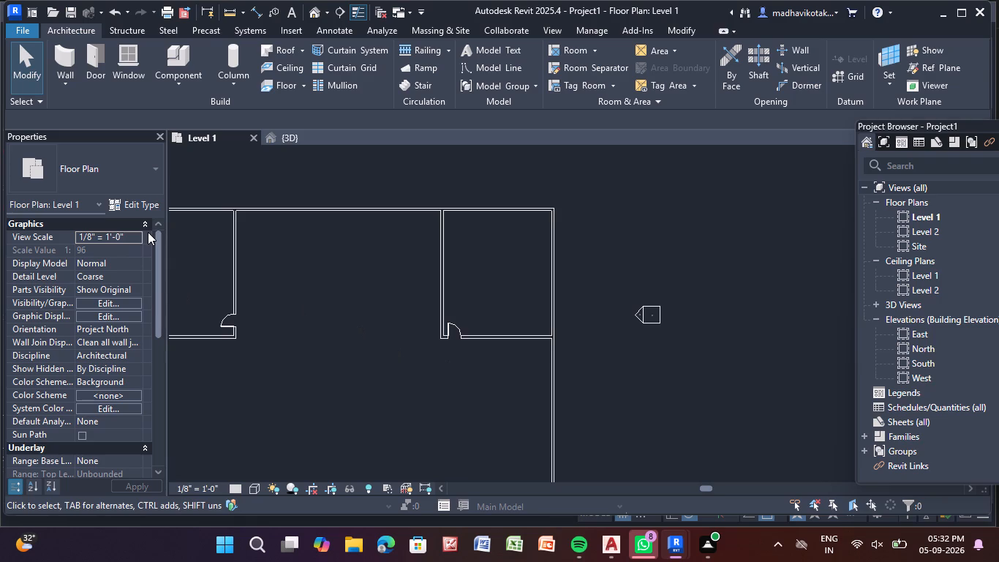
key(Escape)
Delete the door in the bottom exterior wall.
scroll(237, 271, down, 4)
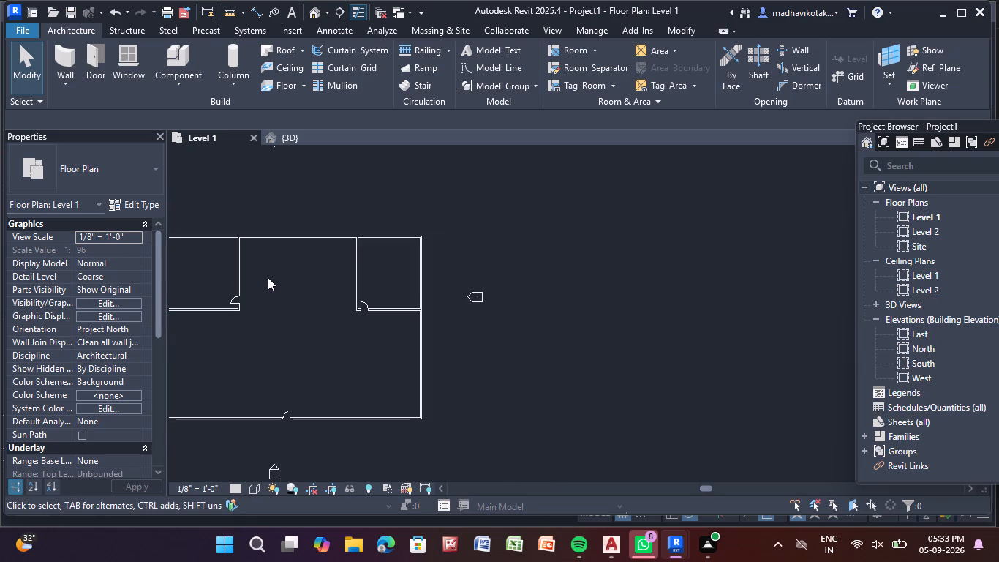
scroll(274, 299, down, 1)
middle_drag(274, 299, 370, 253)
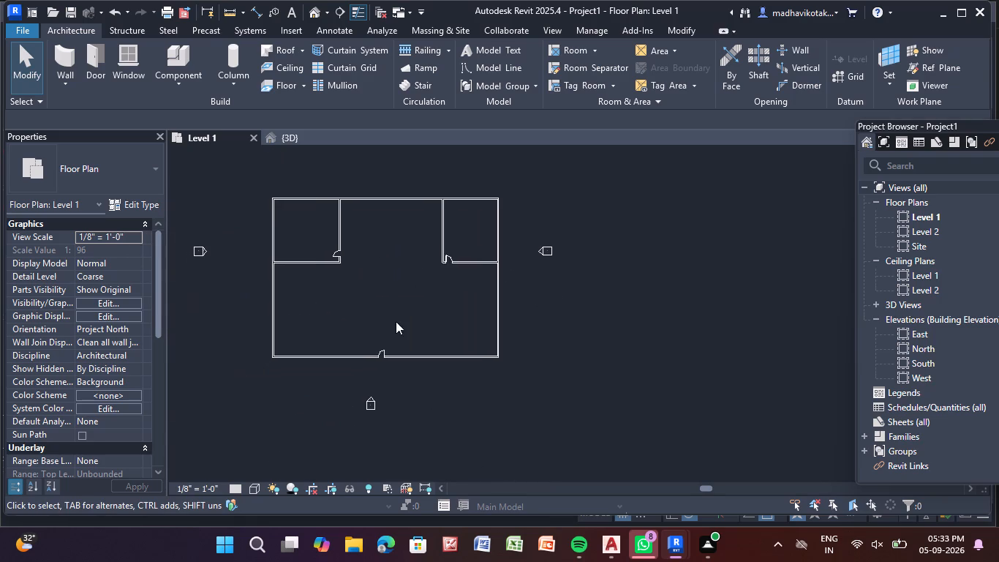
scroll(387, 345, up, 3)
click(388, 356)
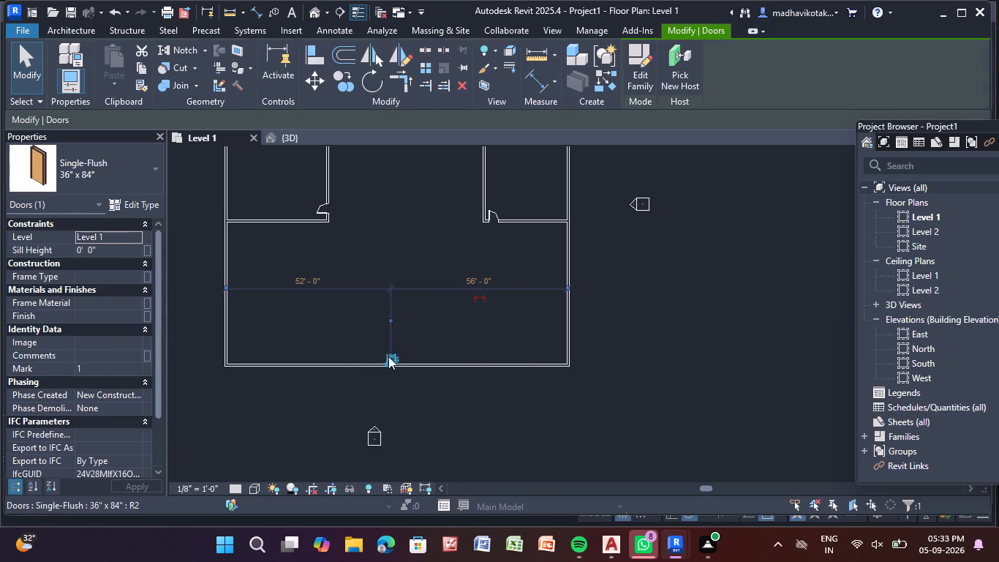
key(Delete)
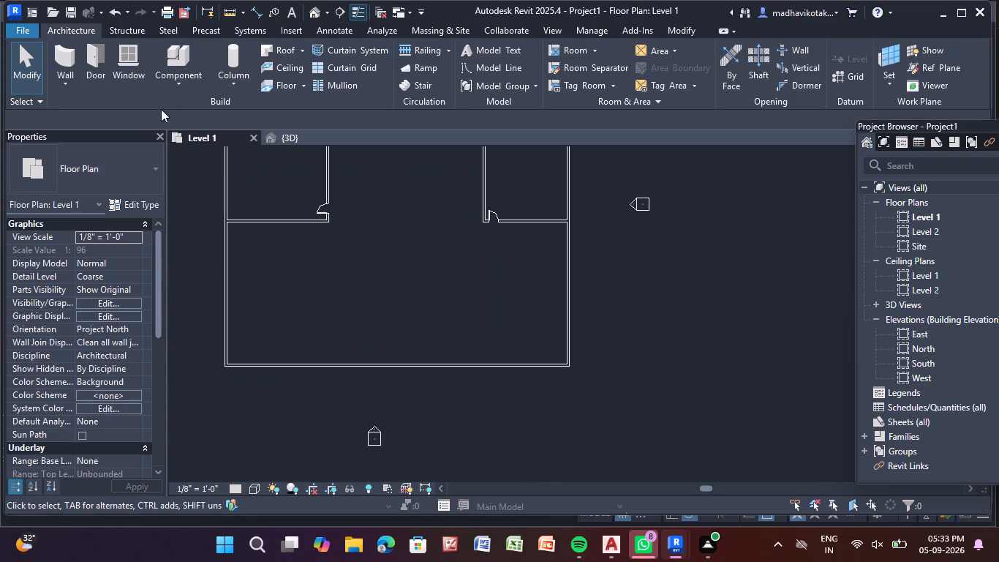
Place a Single-Flush 36" x 84" door in the bottom exterior wall, swinging inward, 40'-0" from its left end.
double_click(94, 60)
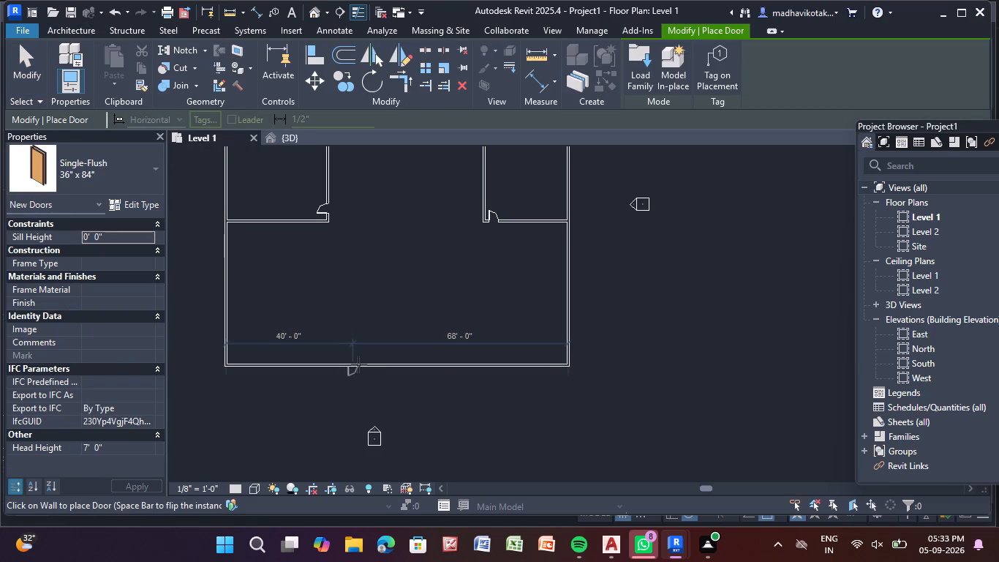
key(space)
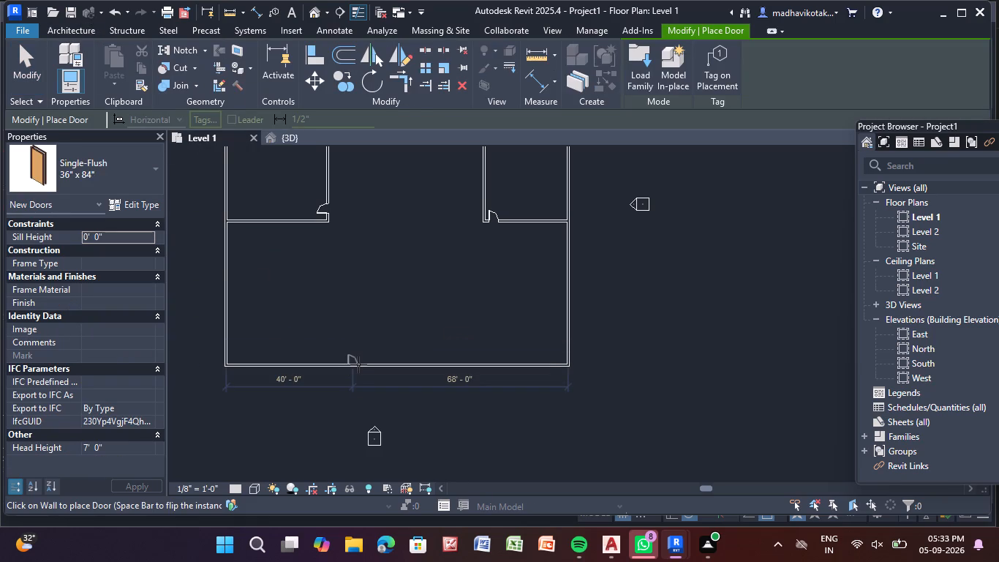
click(358, 364)
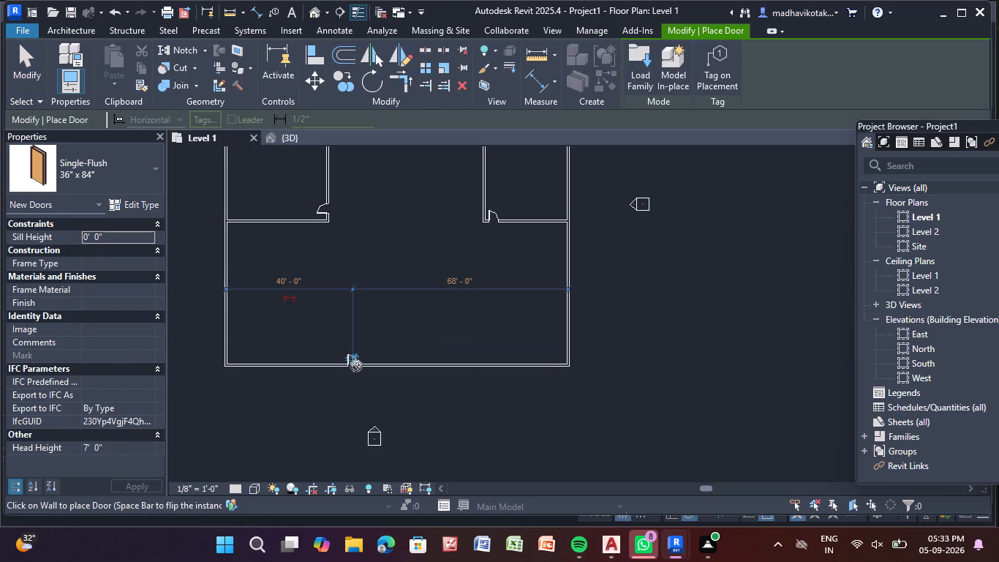
key(Escape)
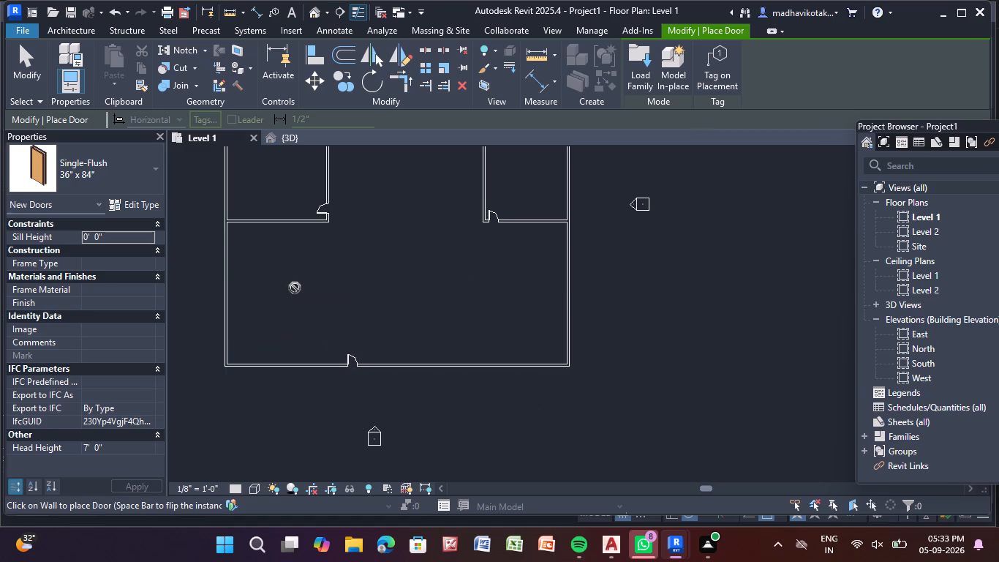
key(Escape)
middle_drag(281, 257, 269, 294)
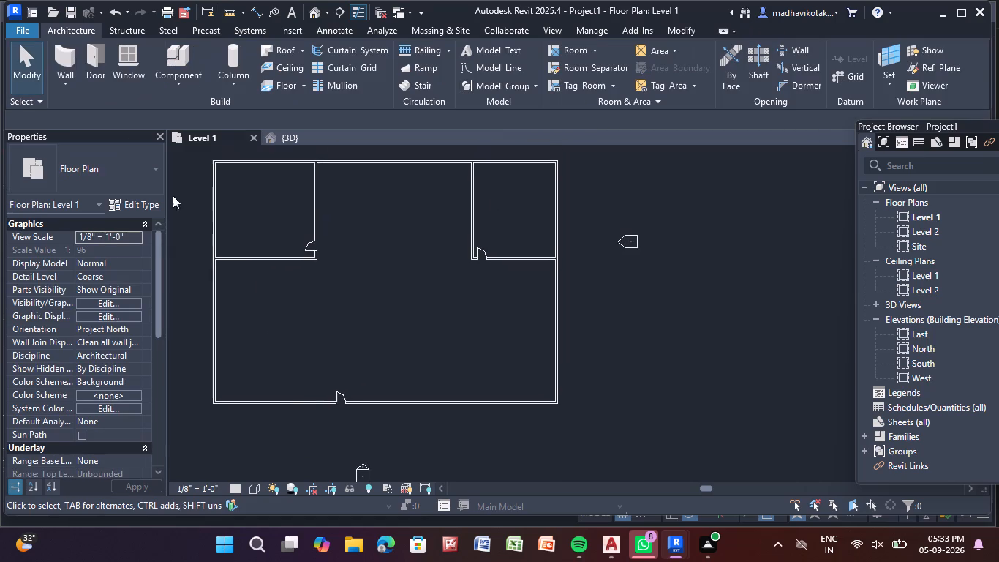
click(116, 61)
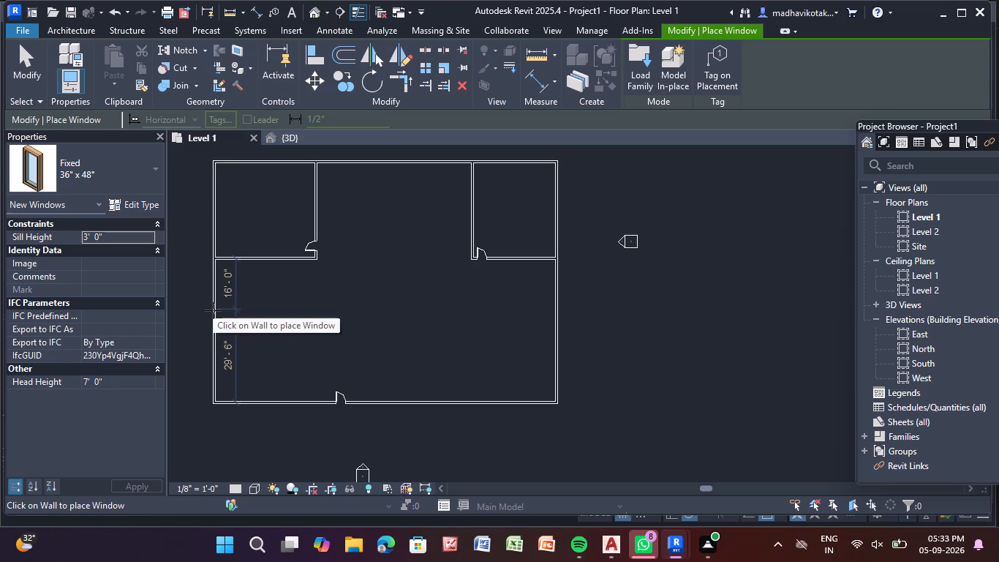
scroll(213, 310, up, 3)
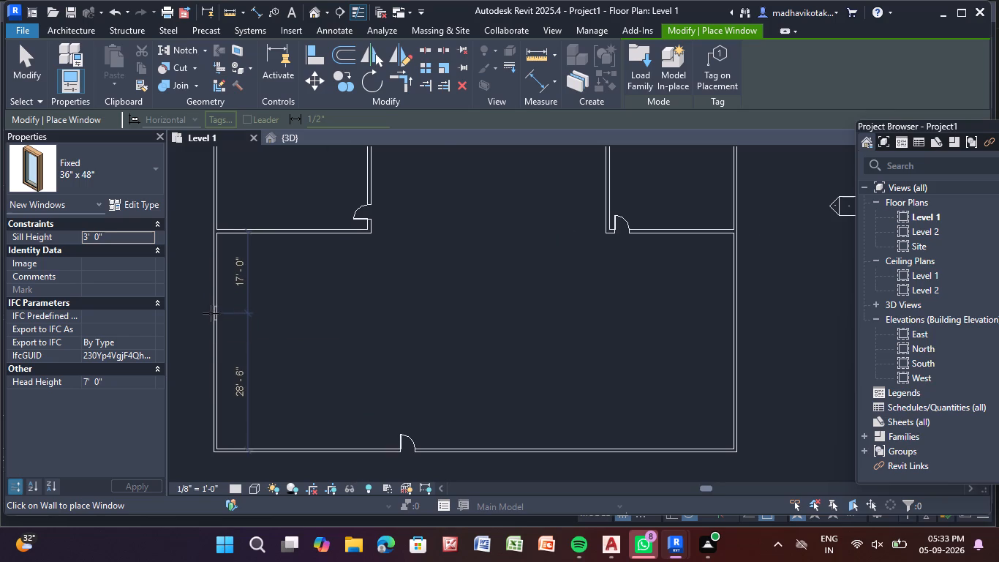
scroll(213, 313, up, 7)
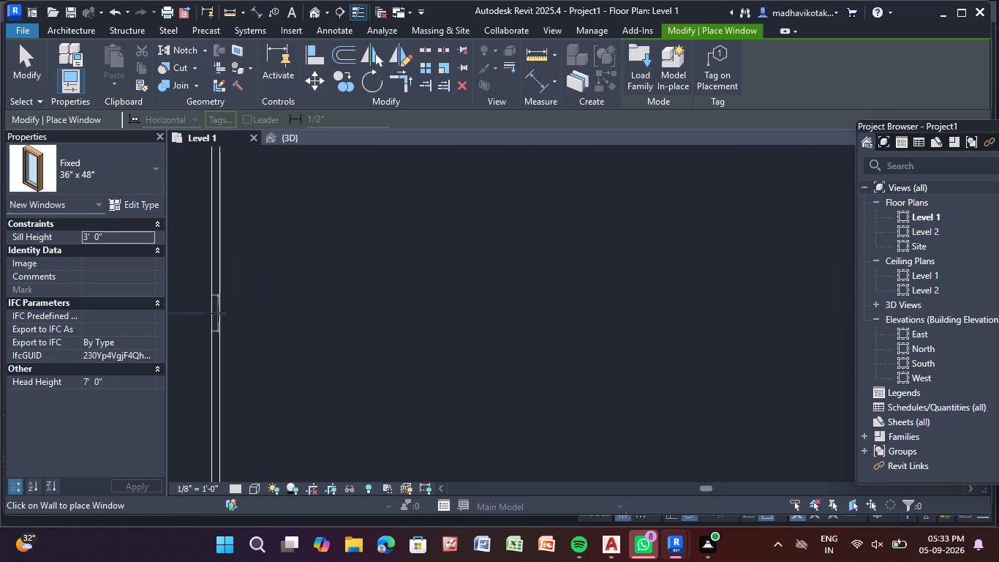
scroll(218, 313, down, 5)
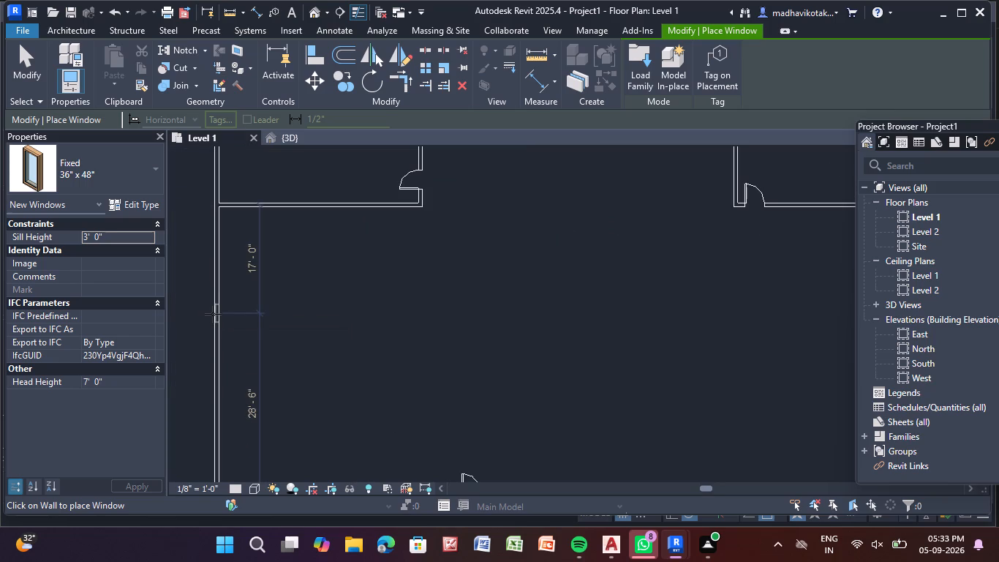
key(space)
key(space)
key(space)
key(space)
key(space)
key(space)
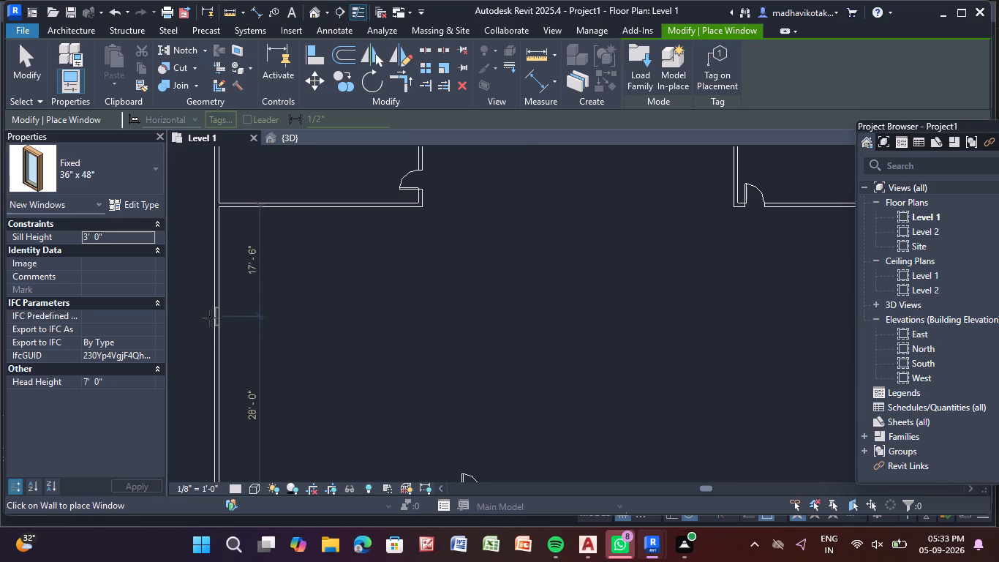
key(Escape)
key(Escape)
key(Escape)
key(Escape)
Place a Fixed 36" x 48" window in the left exterior wall, 13'-6" below the upper-left room's bottom wall, with 3'-0" sill height.
scroll(265, 267, down, 3)
middle_drag(265, 267, 341, 274)
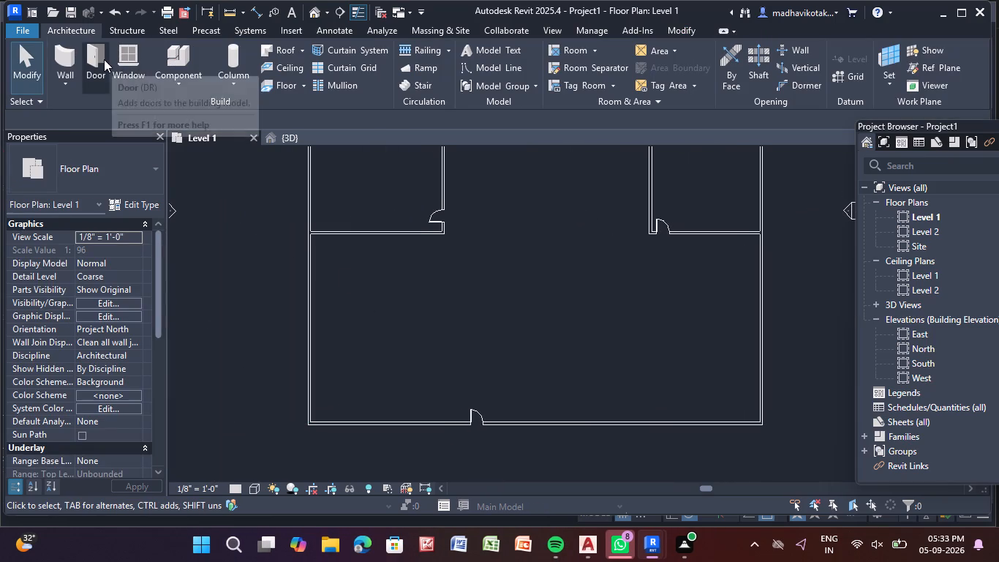
double_click(129, 54)
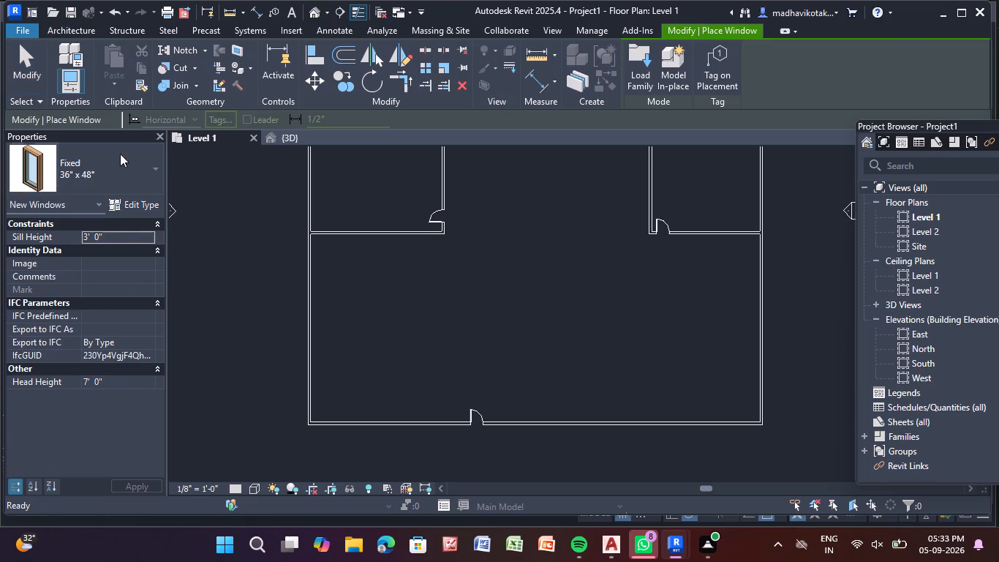
click(128, 235)
click(128, 235)
click(306, 290)
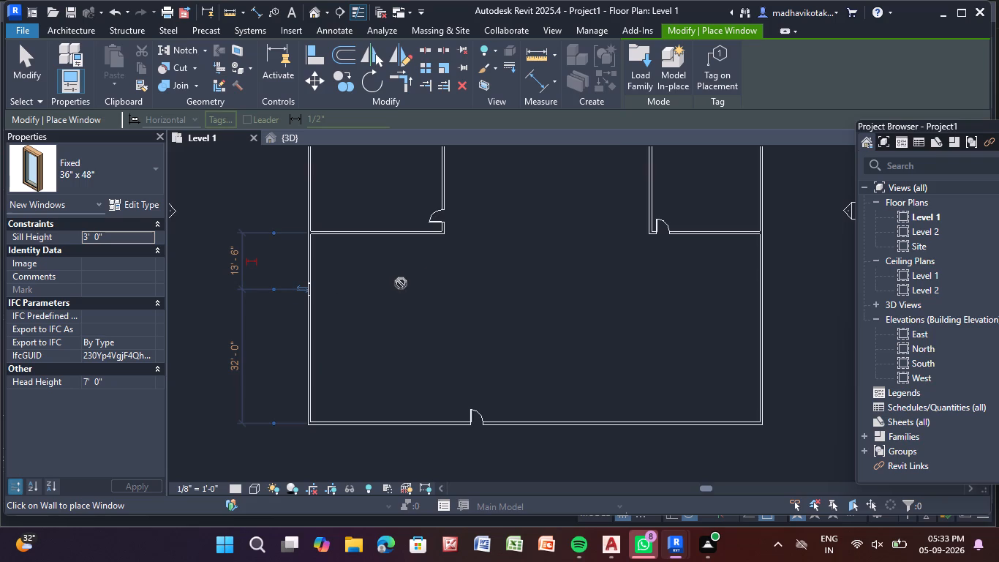
scroll(401, 283, down, 4)
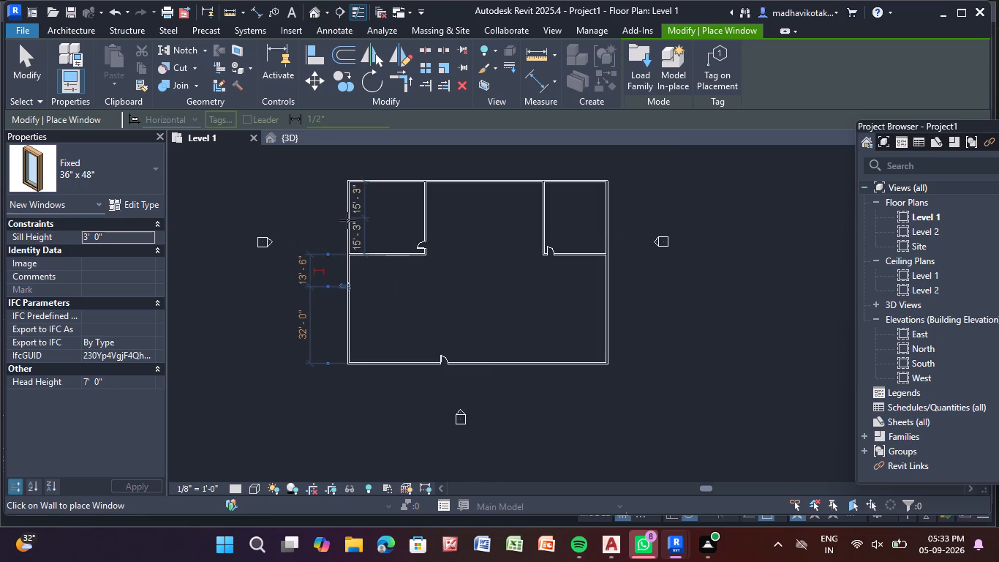
Place a Fixed 36" x 48" window in the upper-left room's left exterior wall, centred 15'-3" from the walls above and below.
scroll(346, 215, up, 3)
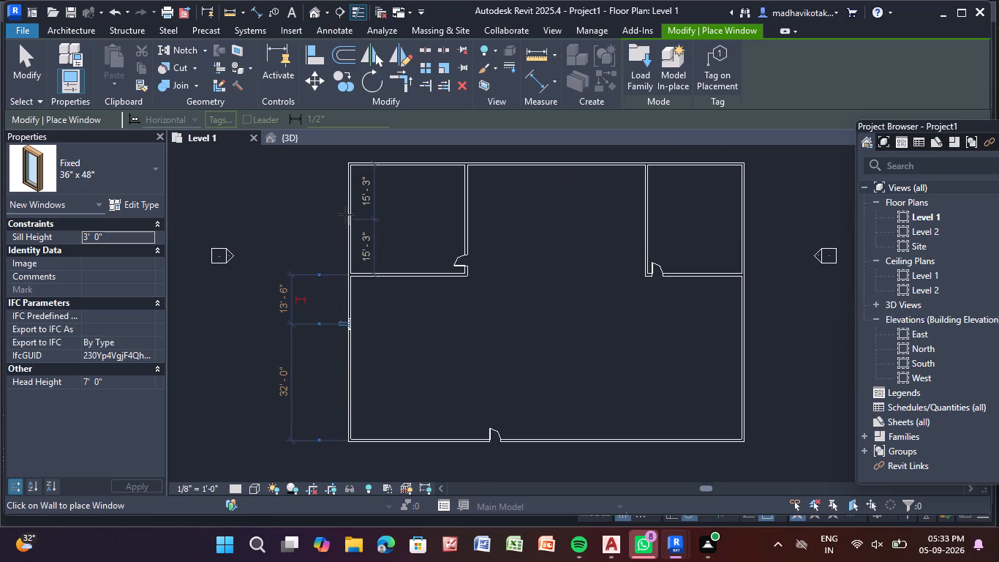
click(346, 214)
scroll(524, 215, down, 2)
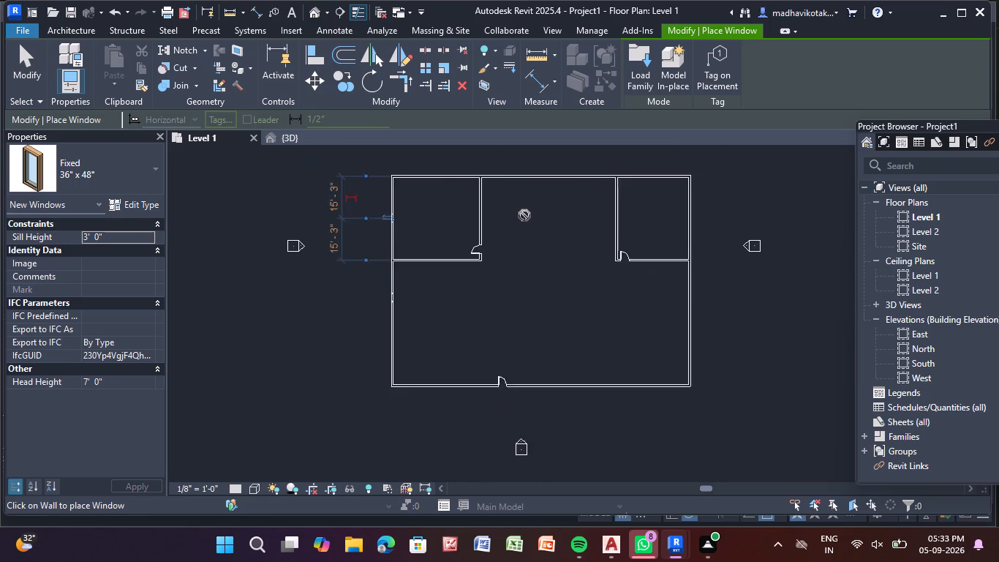
Place two Fixed 36" x 48" windows in the right exterior wall: about 12'-0" below the top wall, and 22'-9" above the bottom wall.
middle_drag(524, 215, 309, 261)
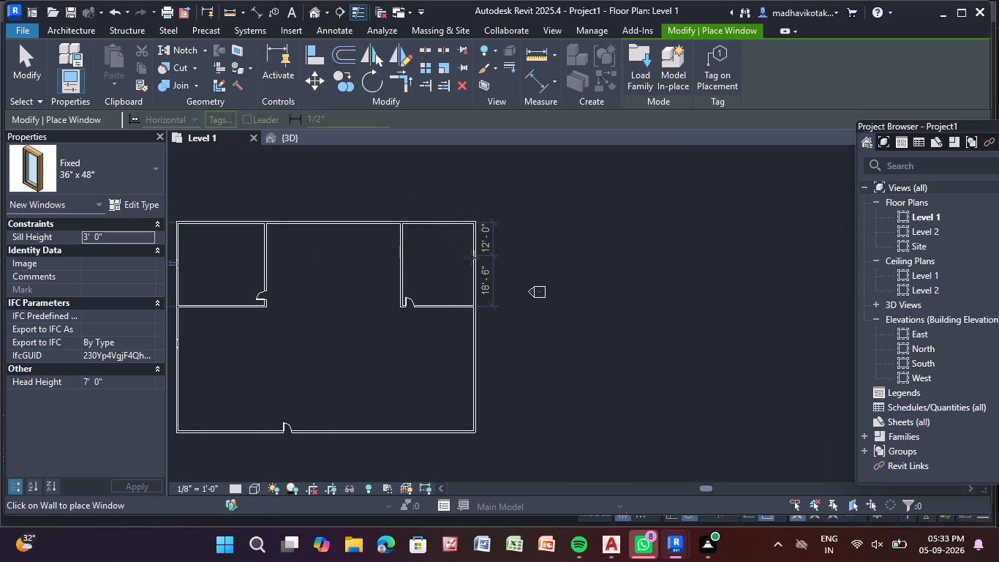
click(472, 258)
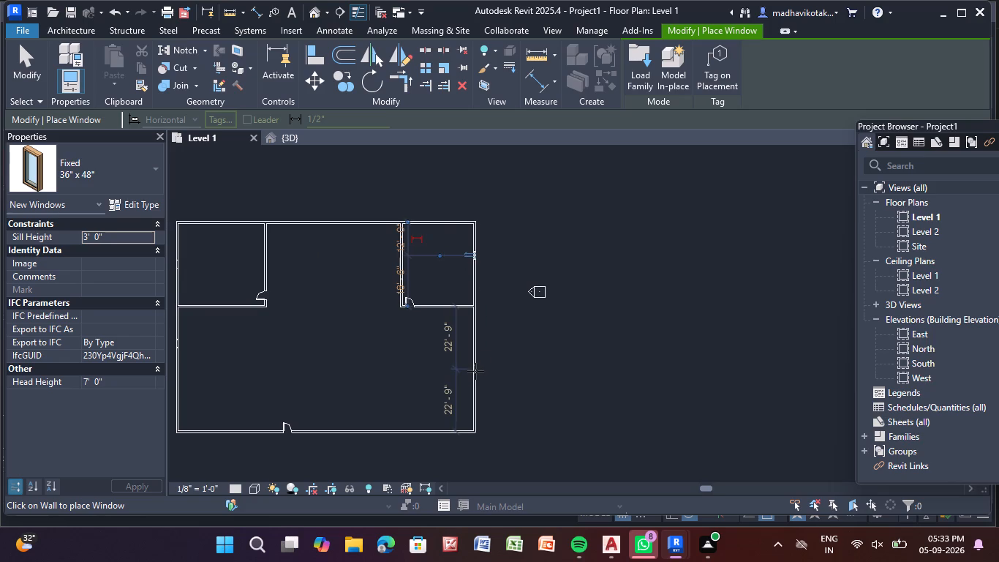
click(475, 371)
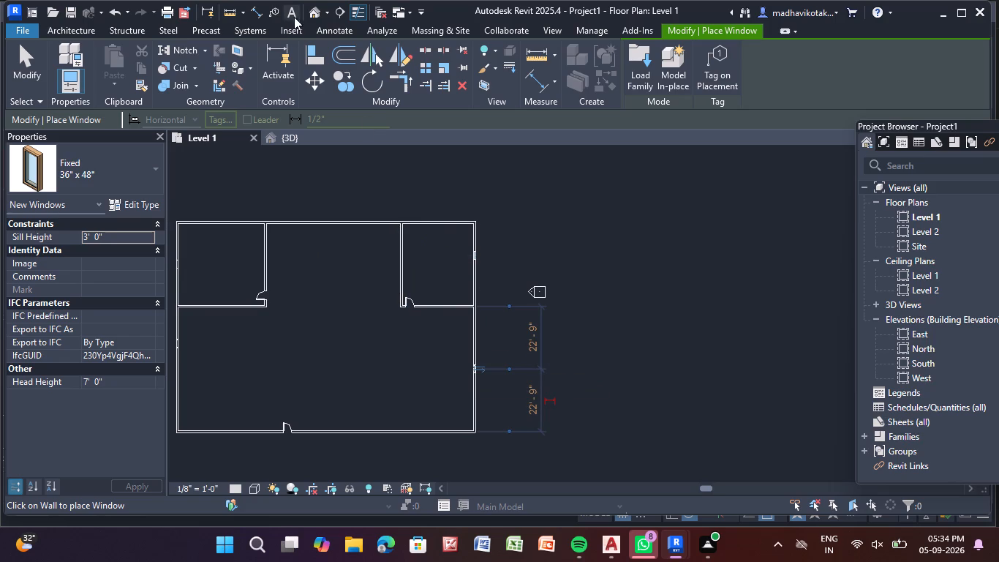
Examine the placed doors and windows in the default 3D view and end window placement.
click(309, 12)
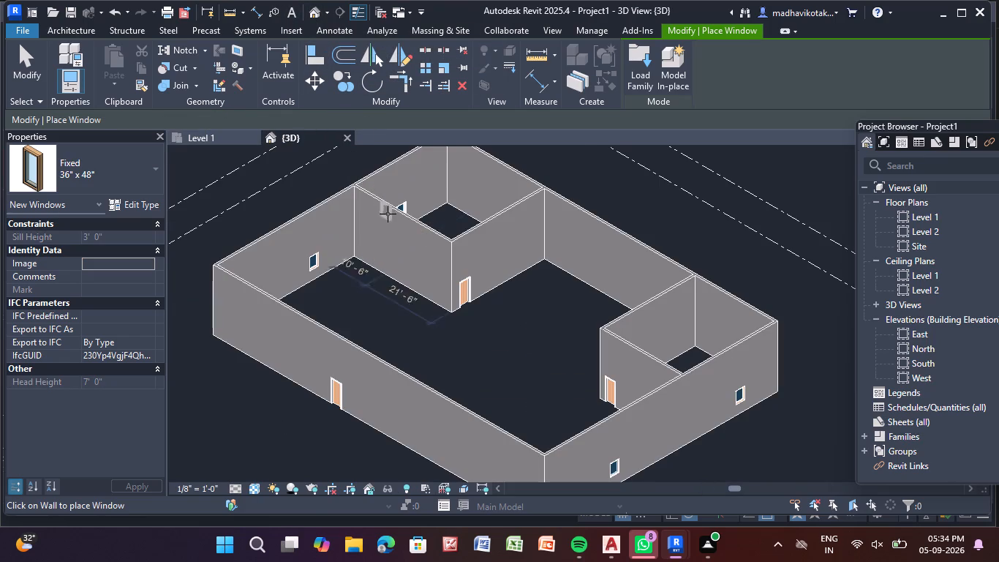
scroll(396, 226, down, 3)
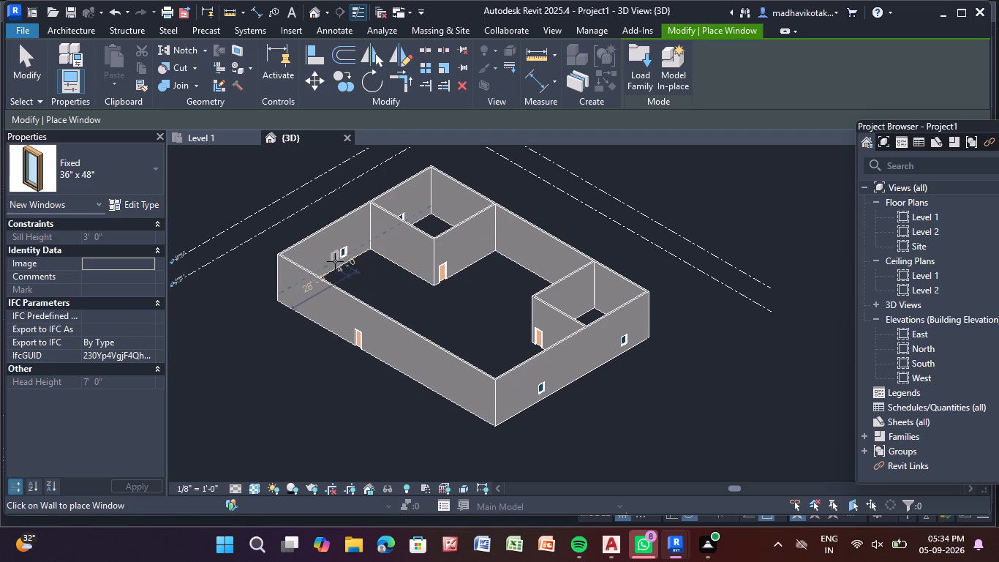
key(Escape)
key(Escape)
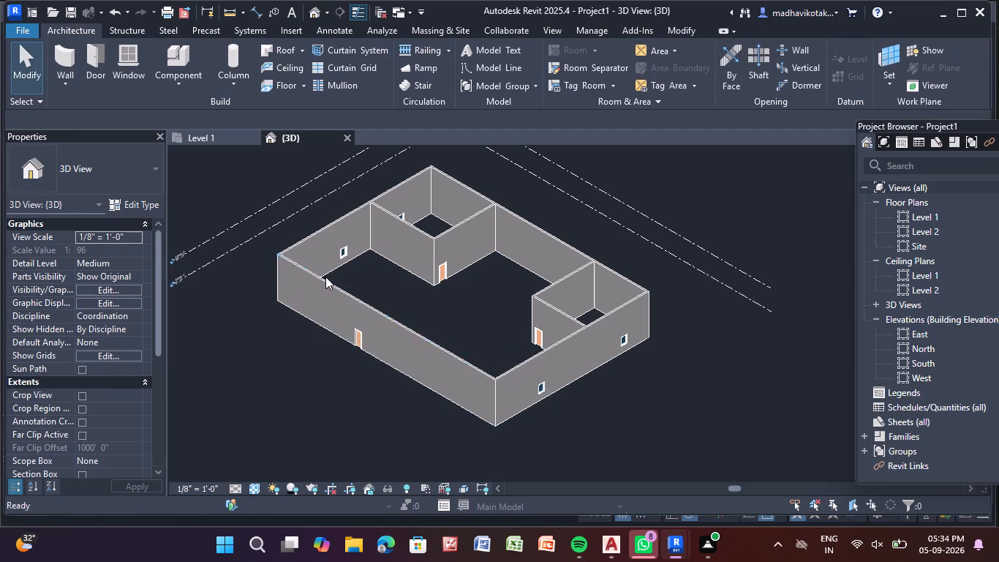
key(Escape)
key(Escape)
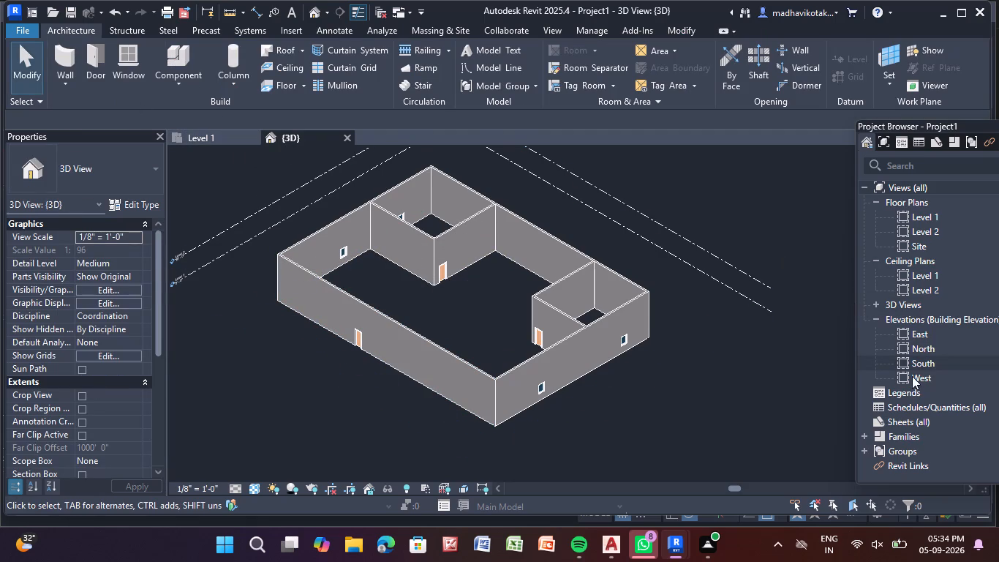
Examine the wall height against the level lines in the North elevation.
double_click(920, 345)
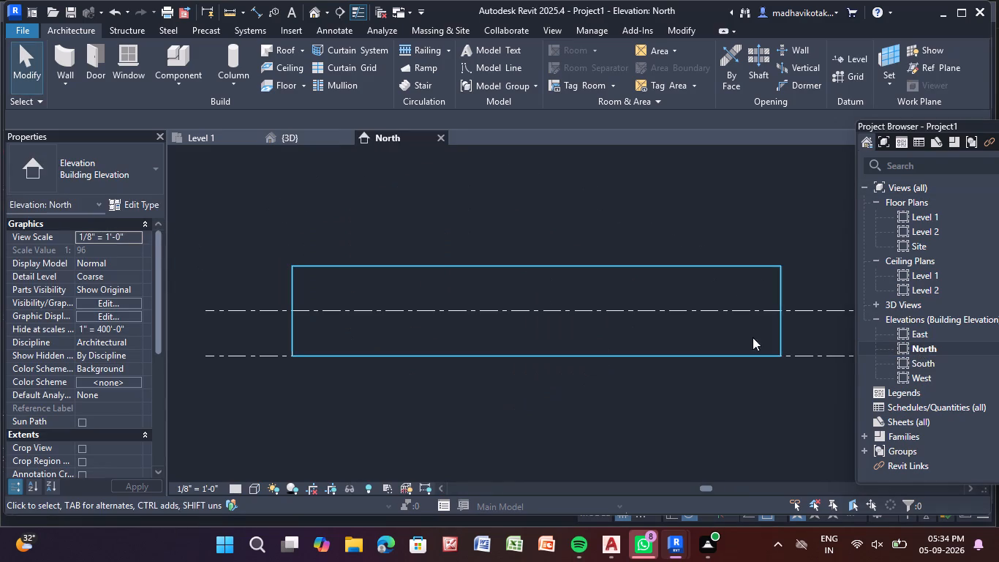
key(Escape)
key(Escape)
key(Escape)
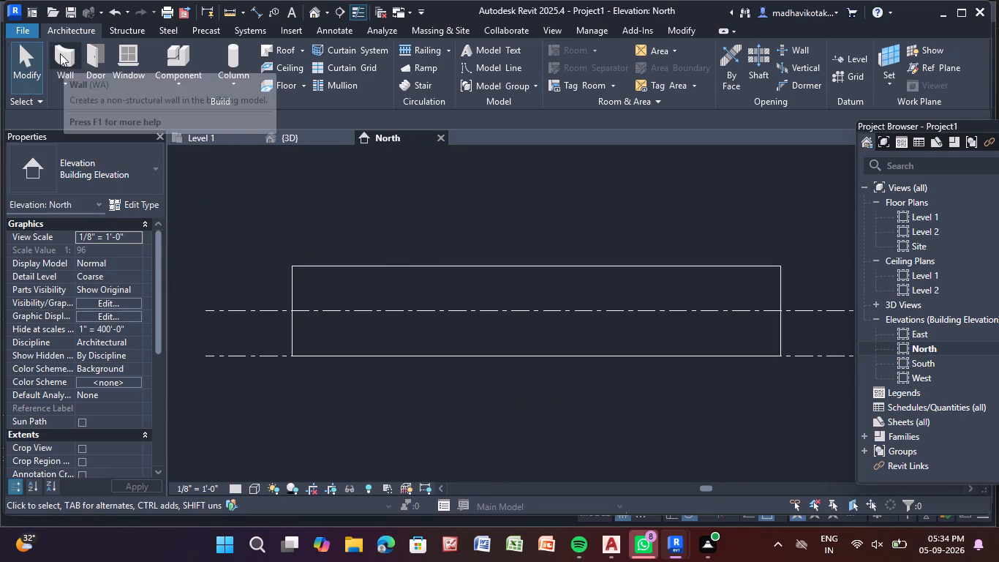
click(60, 53)
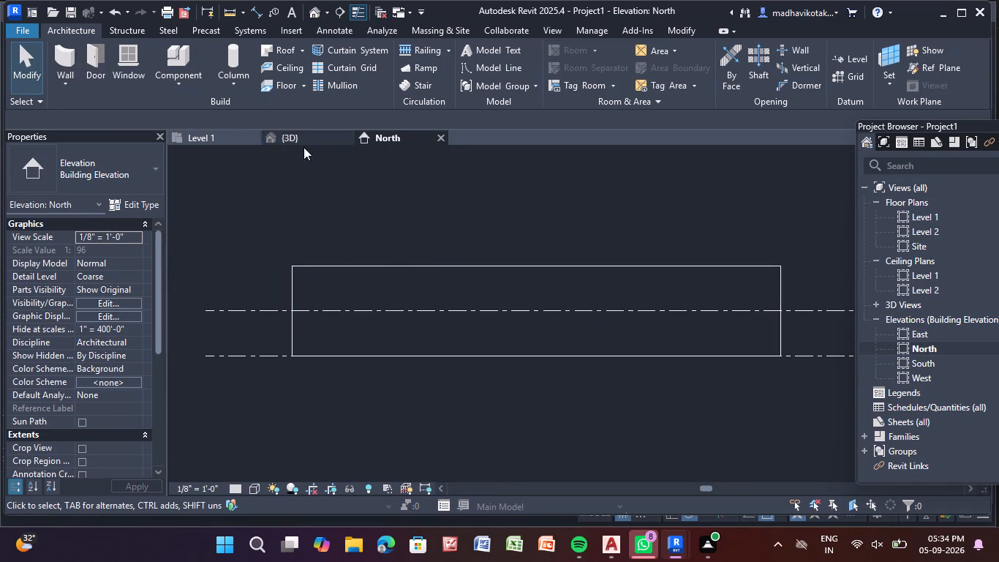
click(435, 137)
key(Escape)
scroll(365, 205, down, 2)
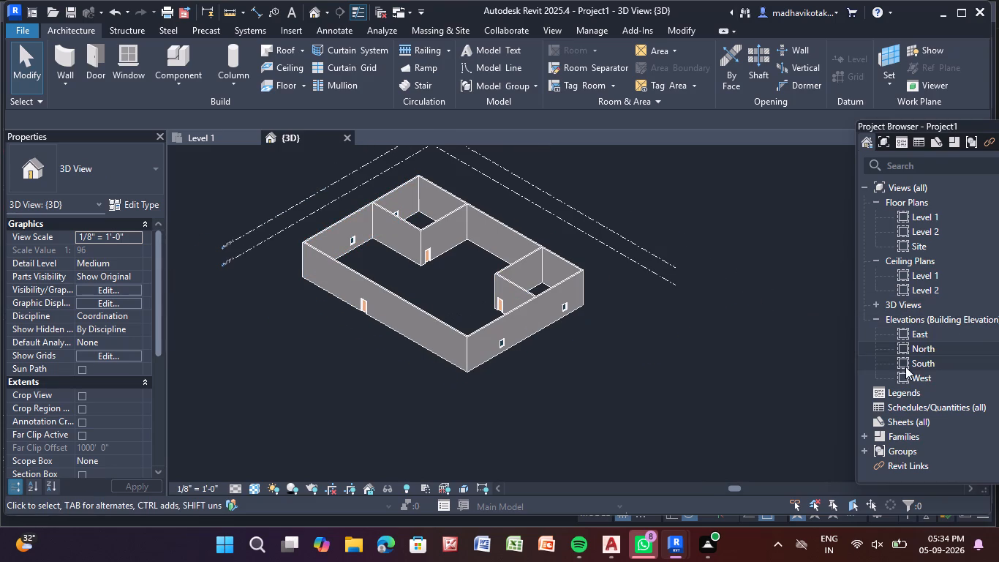
double_click(918, 342)
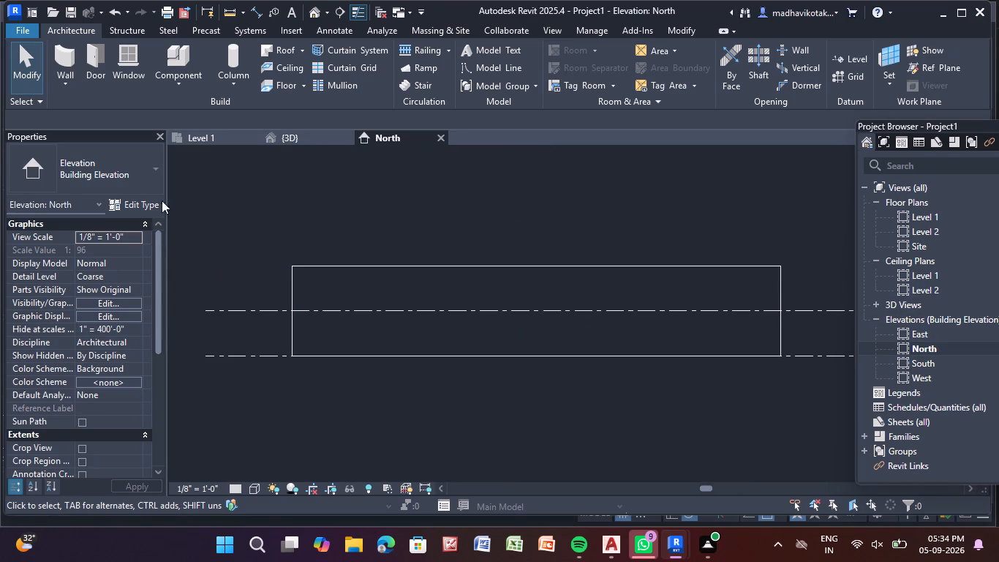
In the 3D view, set the left exterior wall's top constraint to Up to level: Level 2.
click(309, 146)
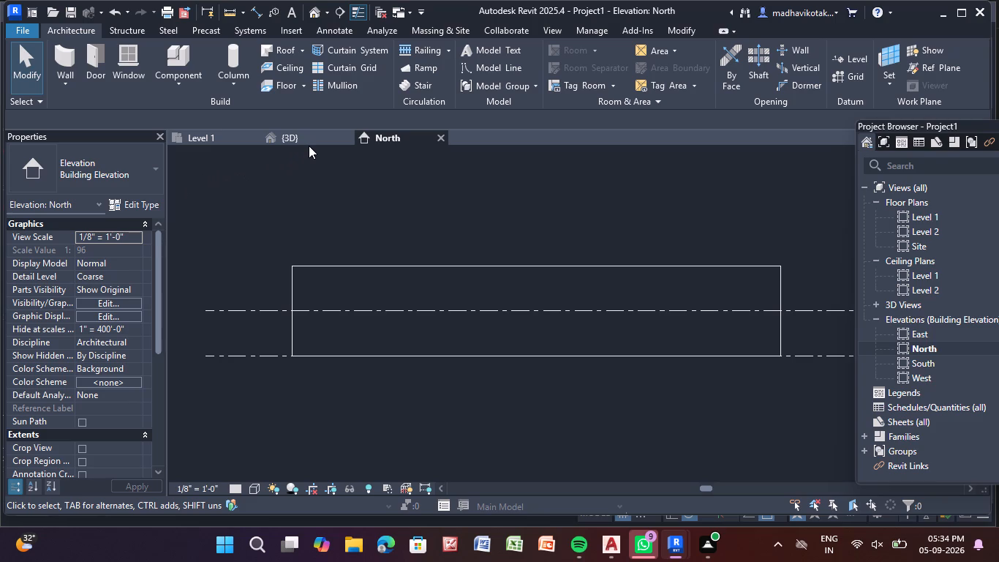
click(313, 140)
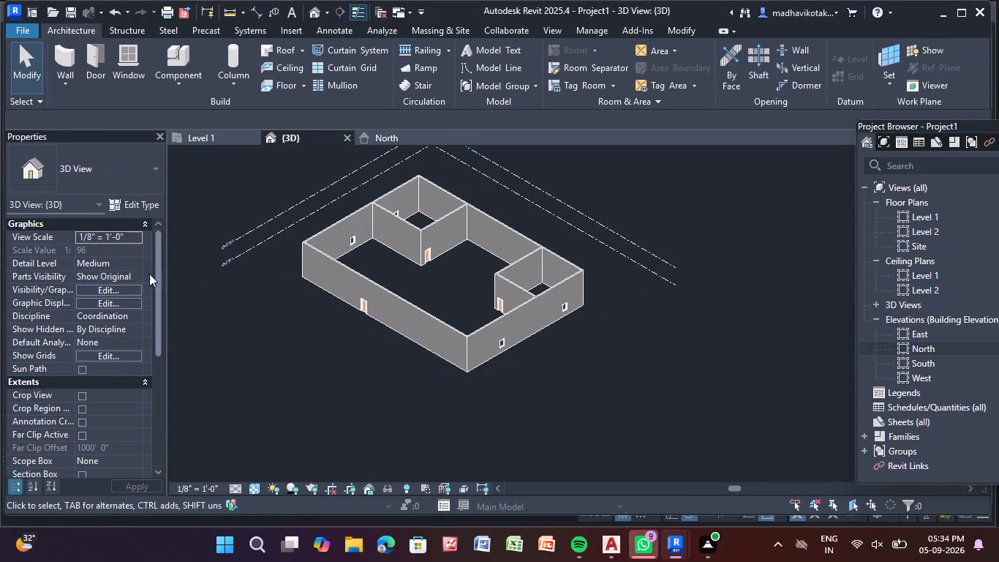
click(330, 236)
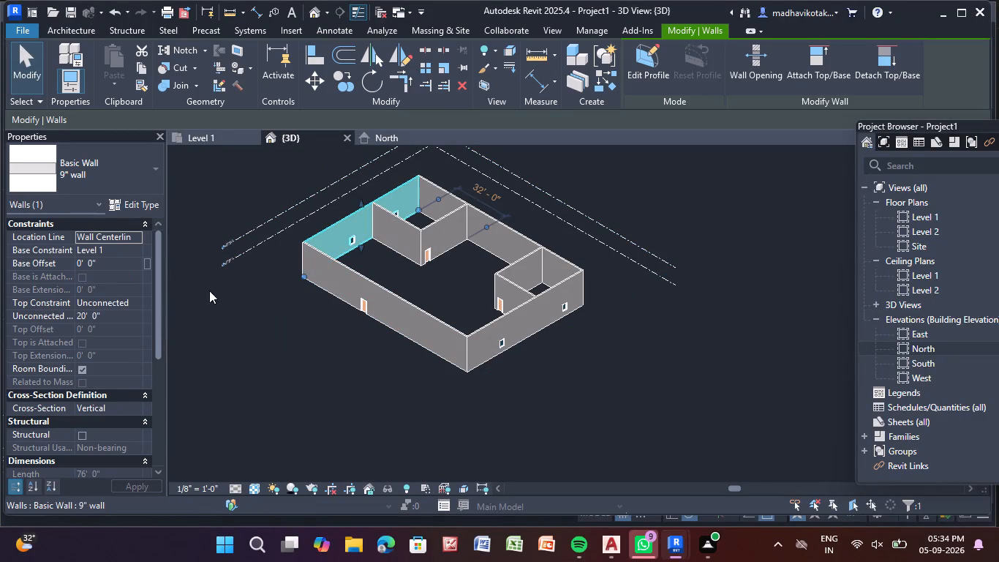
click(137, 308)
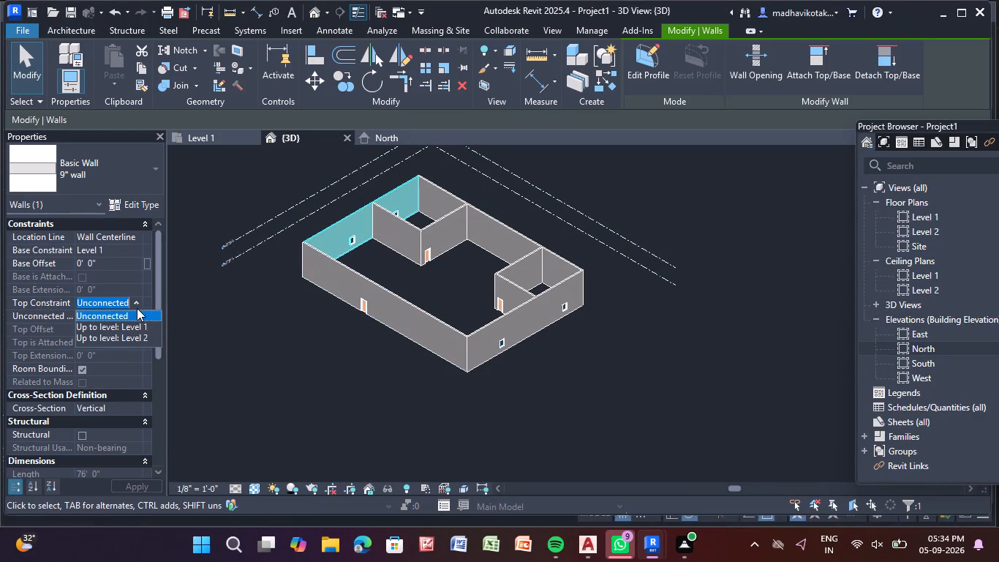
click(130, 337)
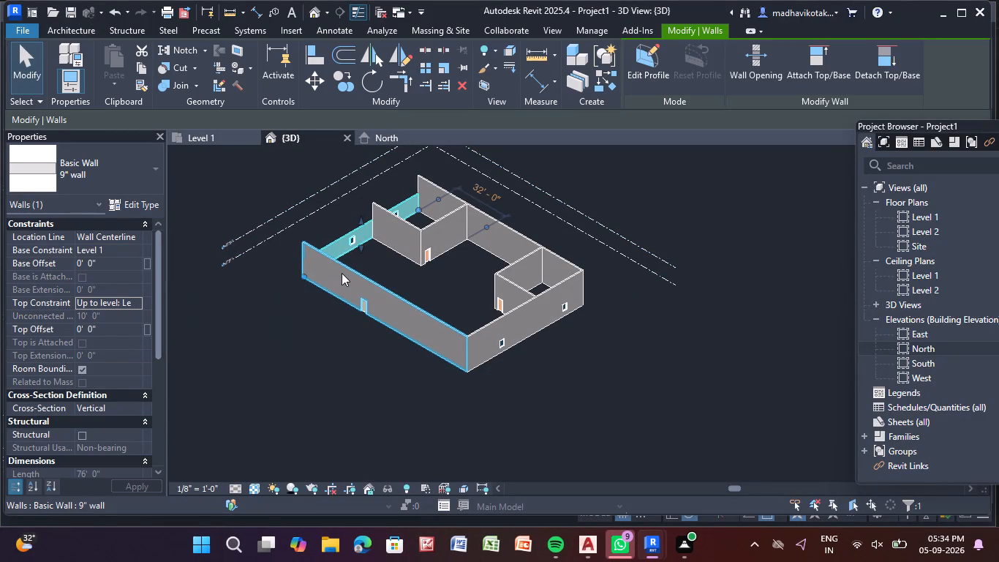
Set the top constraint of the upper-left room's bottom and right interior walls to Up to level: Level 2.
drag(402, 229, 392, 239)
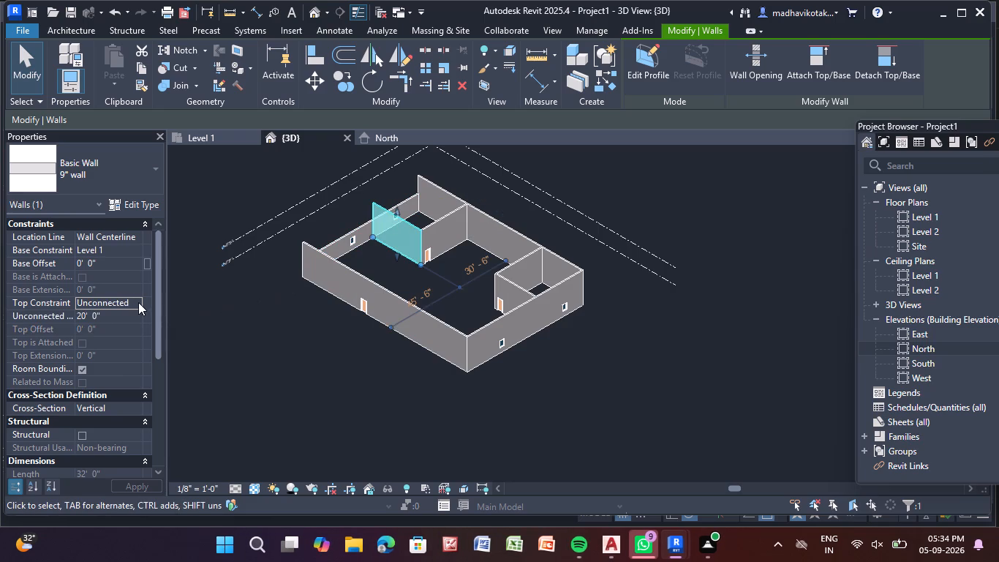
click(138, 302)
click(137, 333)
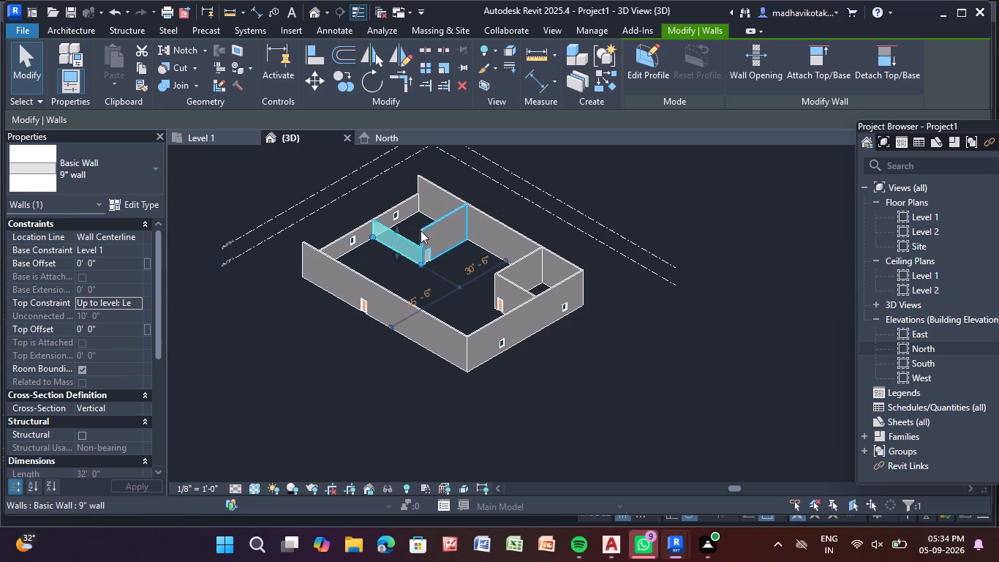
click(429, 225)
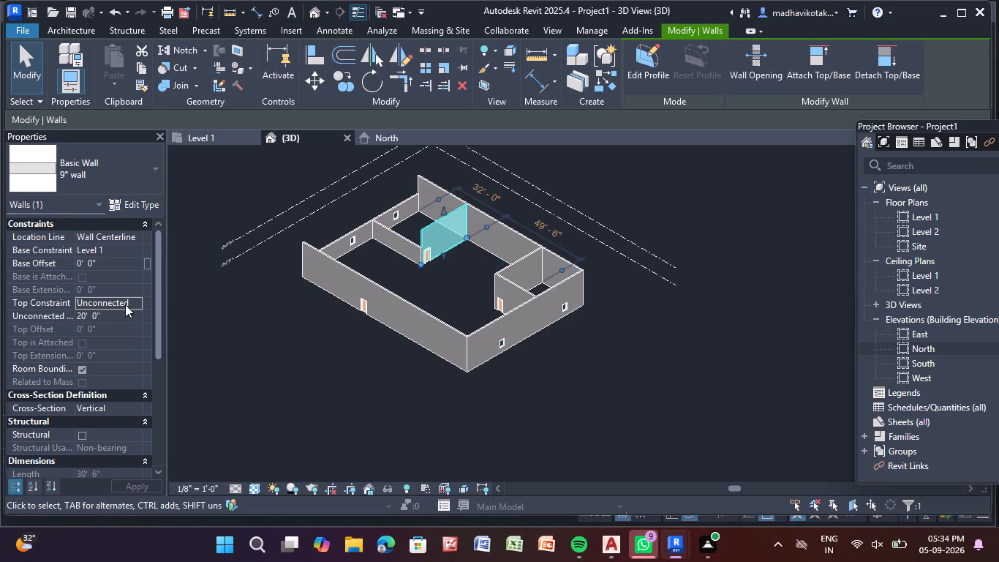
click(125, 304)
click(137, 301)
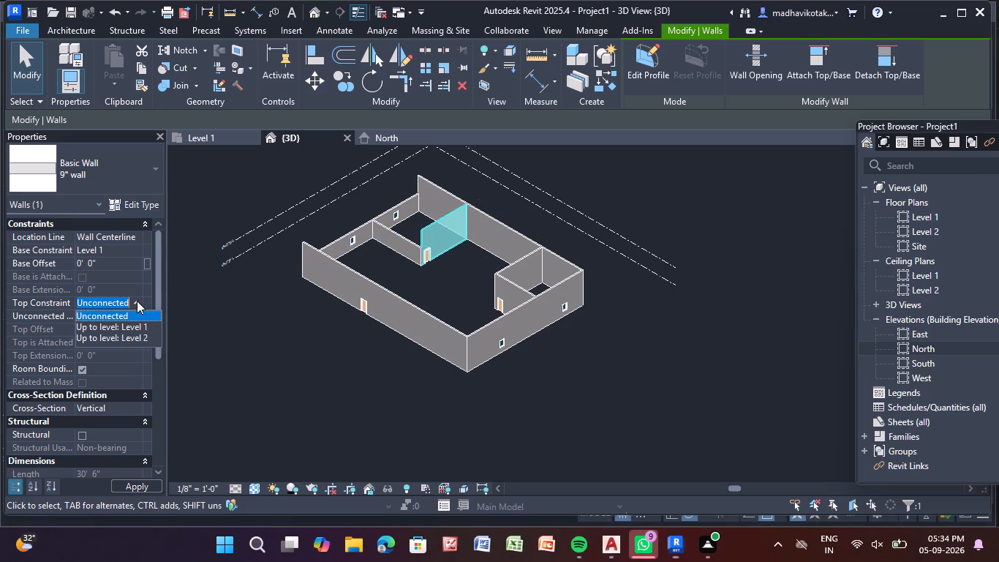
drag(129, 340, 142, 337)
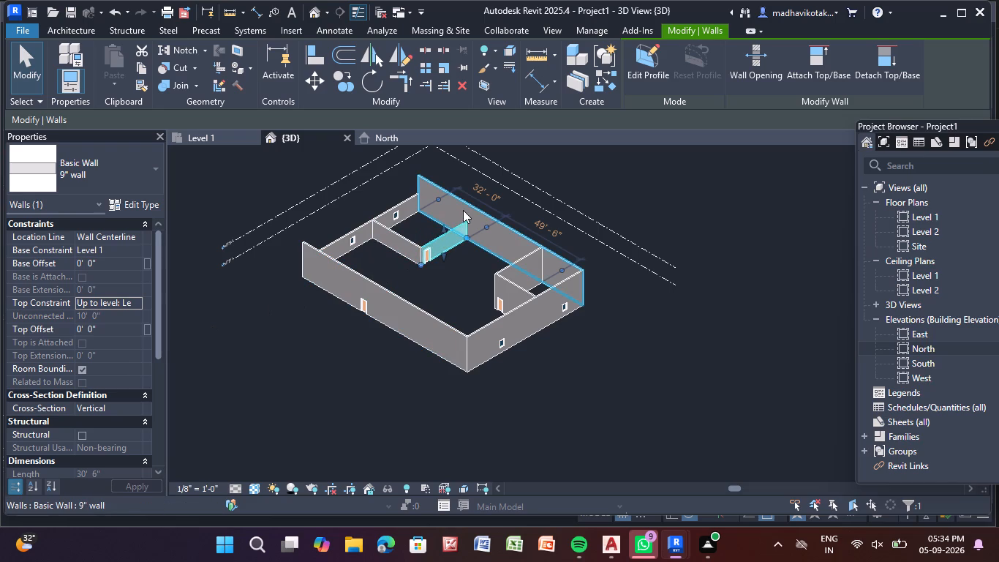
Set the top constraint of the top (rear) and bottom (front) exterior walls to Up to level: Level 2.
click(467, 200)
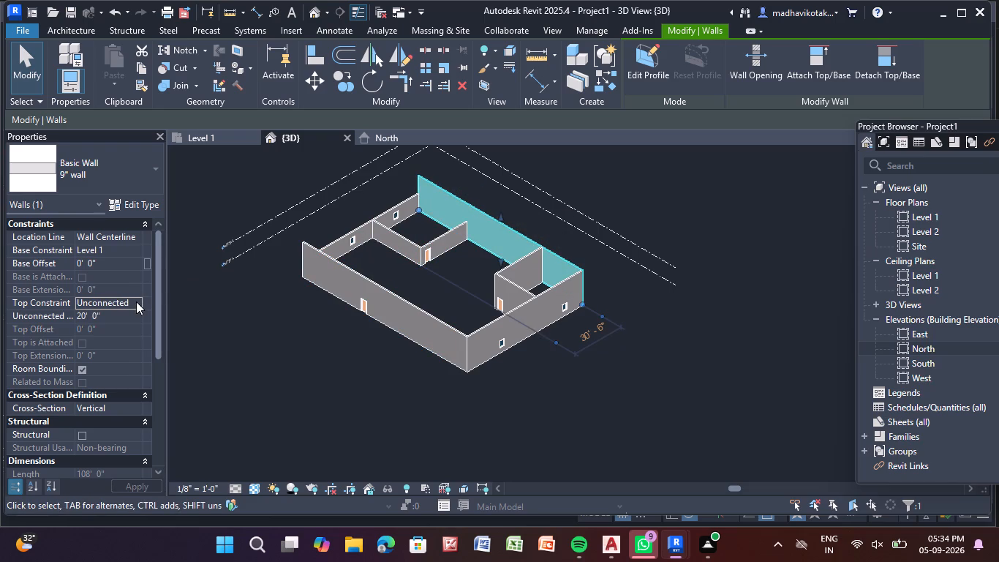
click(136, 301)
click(143, 336)
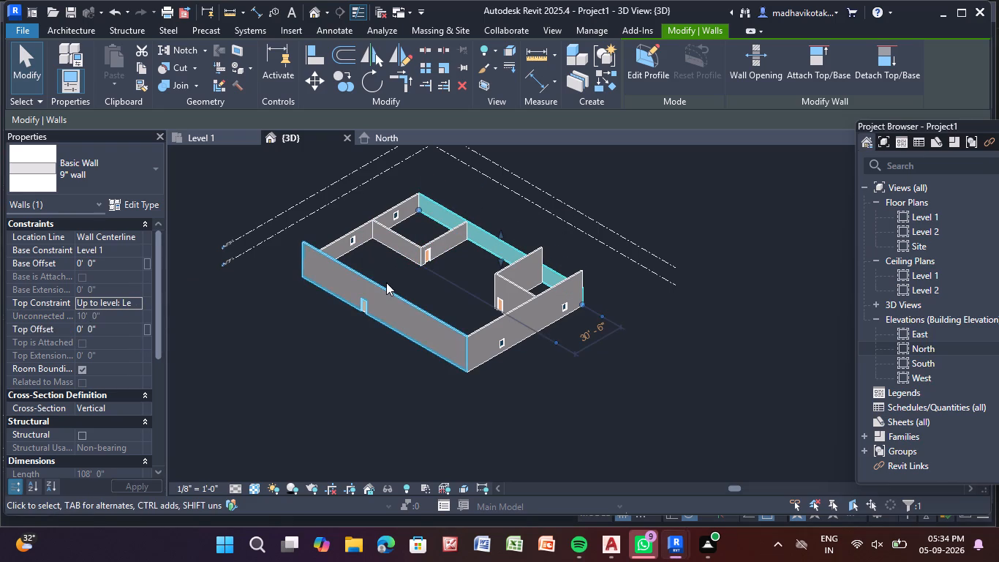
click(380, 287)
click(136, 298)
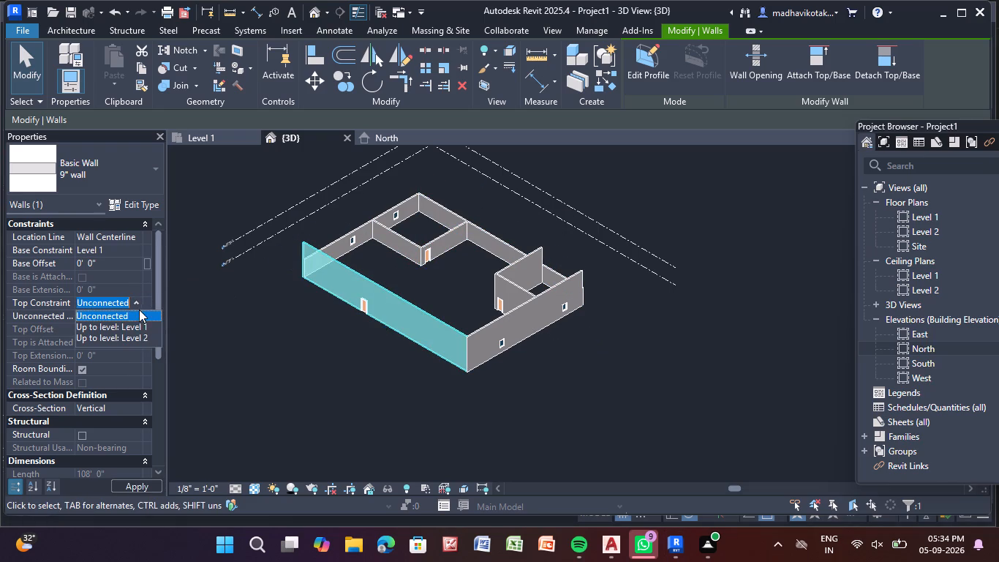
click(133, 334)
Set the top constraint of the upper-right room's left and bottom interior walls to Up to level: Level 2.
drag(494, 273, 485, 279)
click(130, 297)
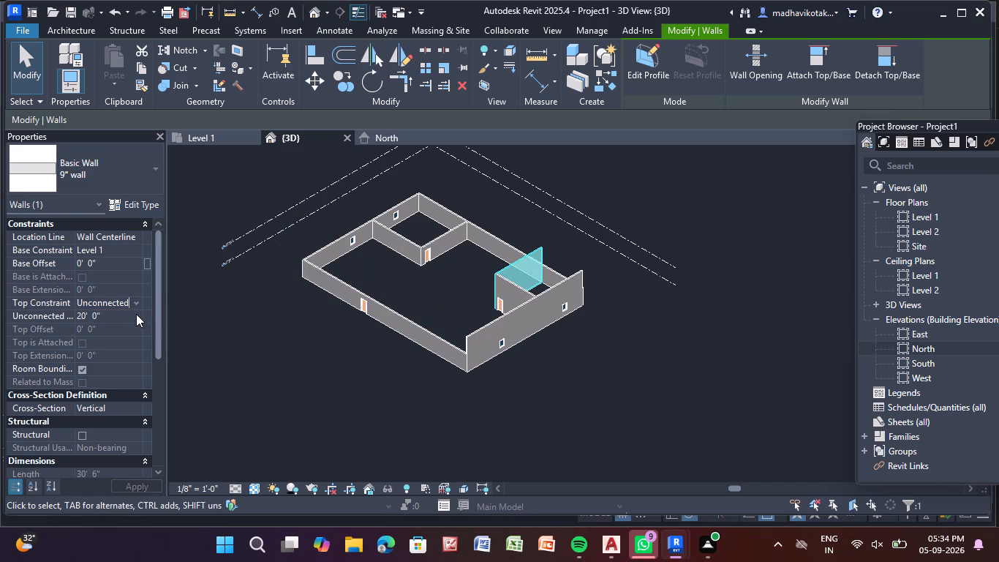
click(138, 301)
click(144, 336)
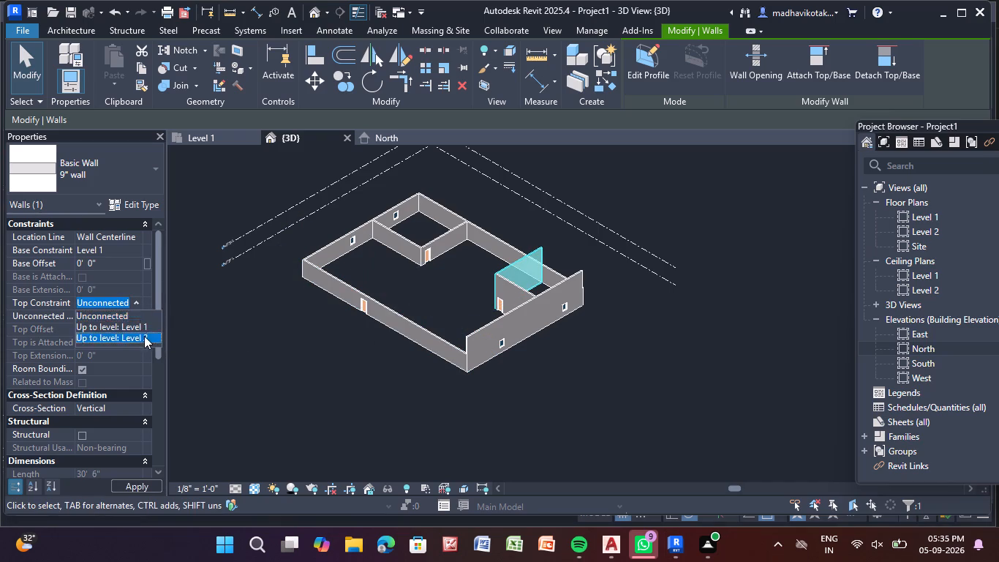
click(509, 284)
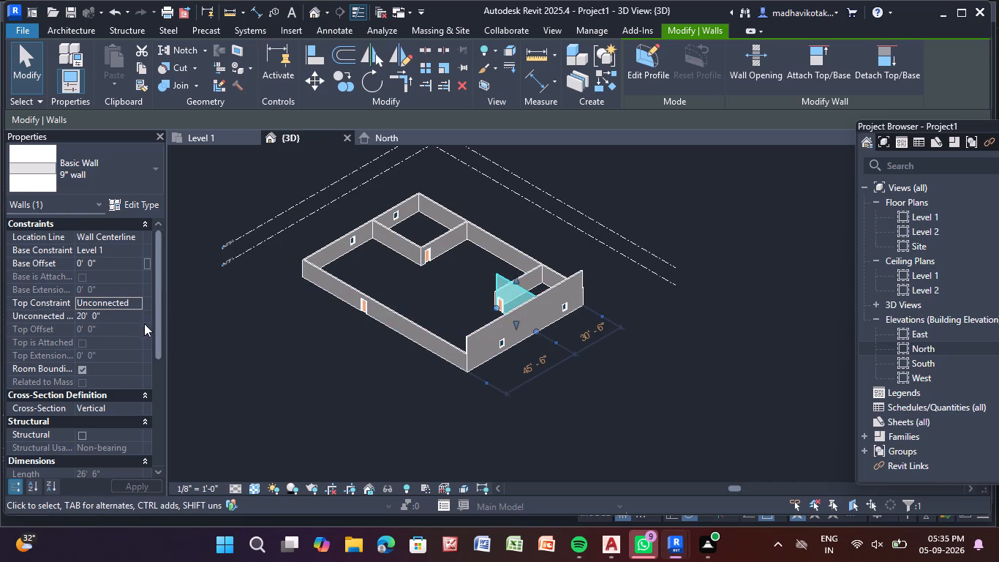
click(137, 303)
click(132, 337)
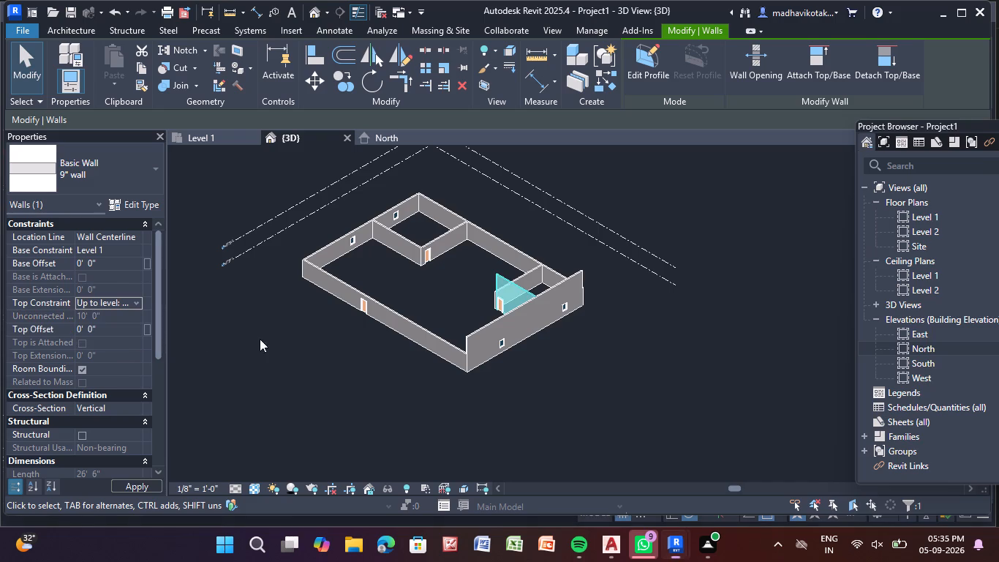
click(527, 301)
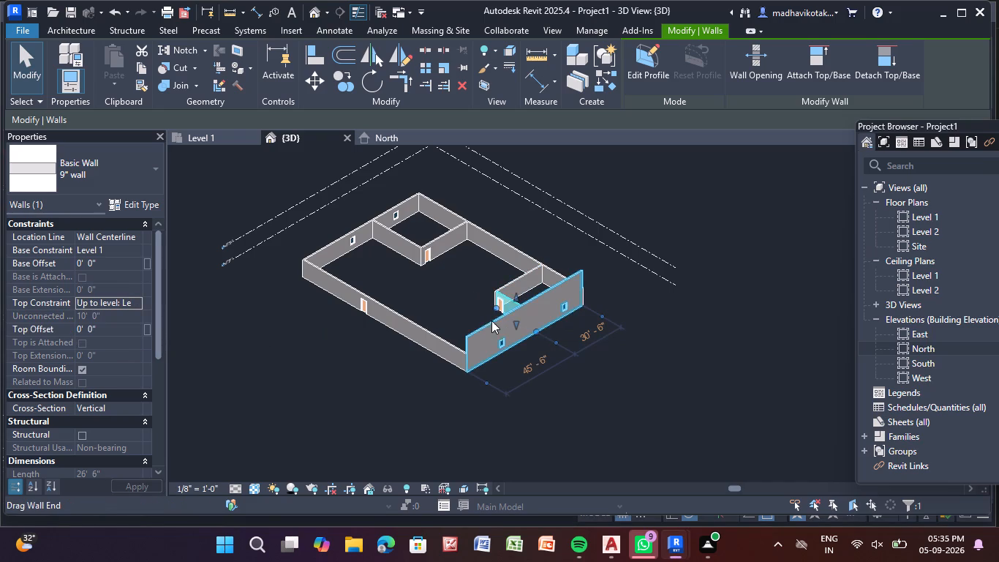
Set the right exterior wall's top constraint to Up to level: Level 2.
click(488, 324)
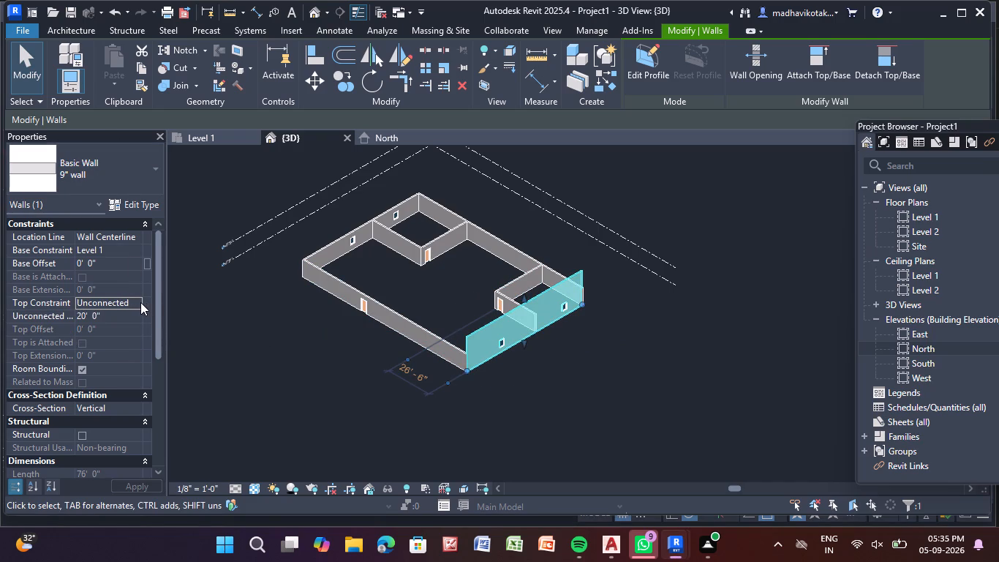
click(139, 302)
click(132, 337)
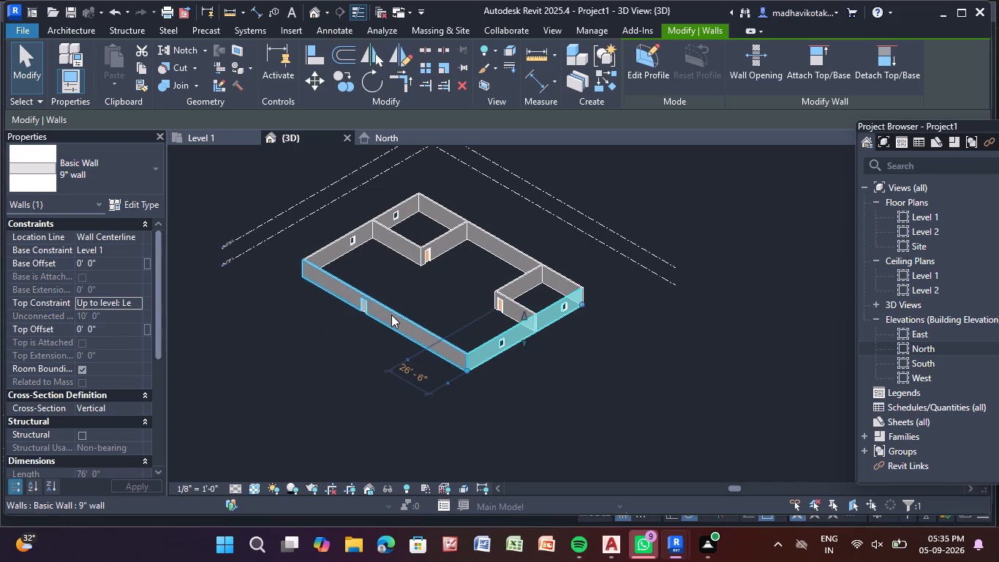
Set the top constraint of the long front exterior wall containing the door to Up to level: Level 2.
click(391, 315)
click(134, 303)
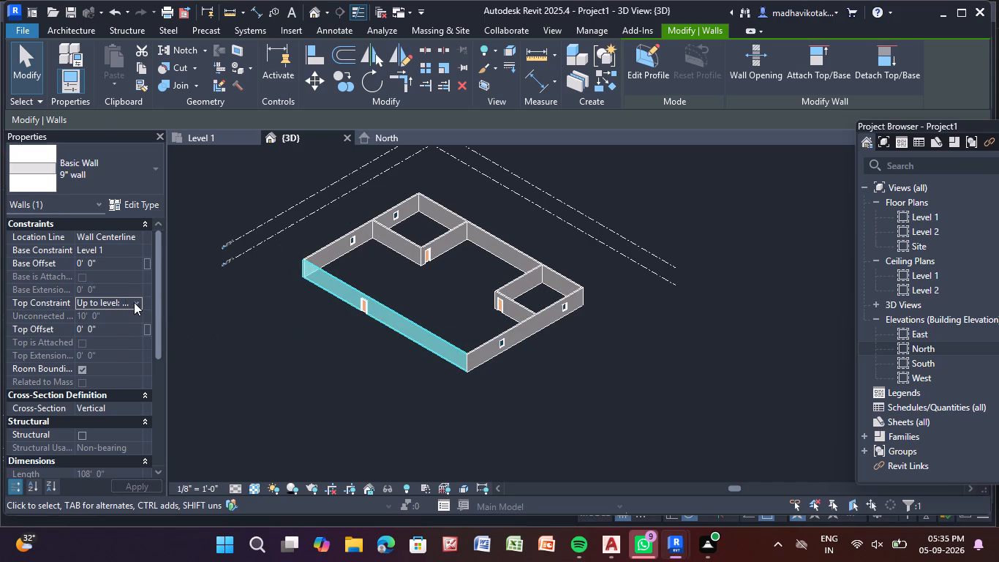
click(132, 337)
key(Escape)
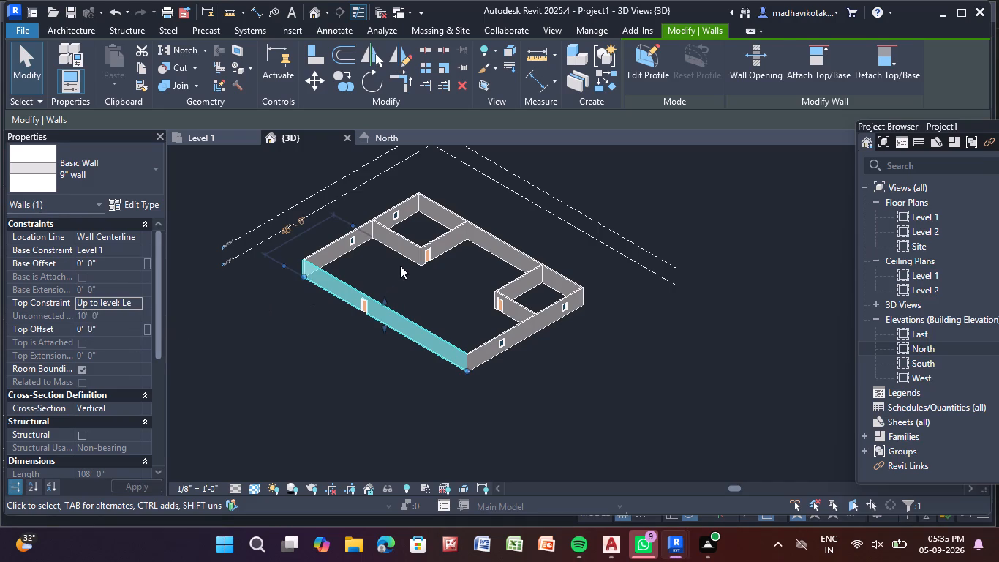
key(Escape)
scroll(432, 255, down, 4)
scroll(442, 257, up, 3)
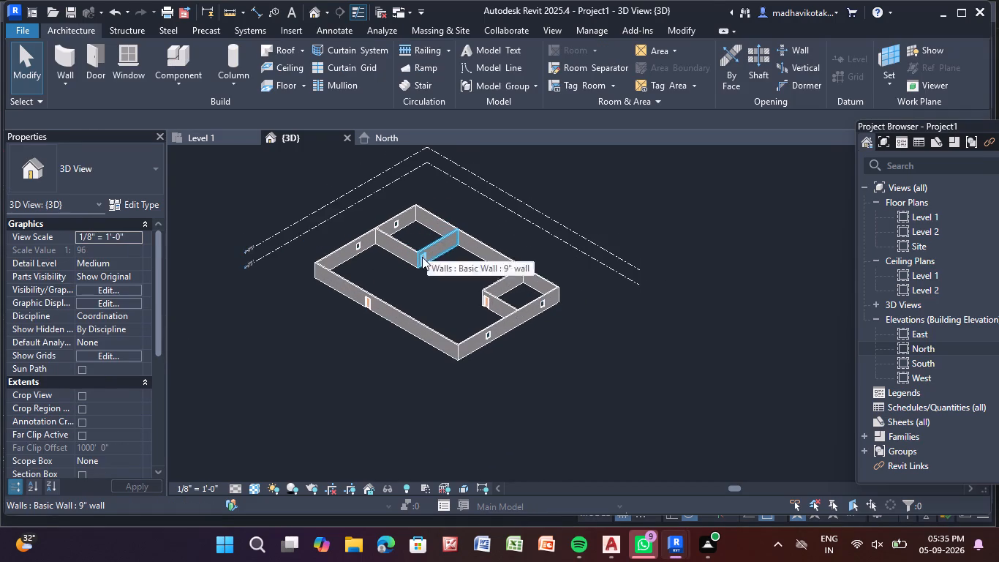
scroll(418, 264, up, 6)
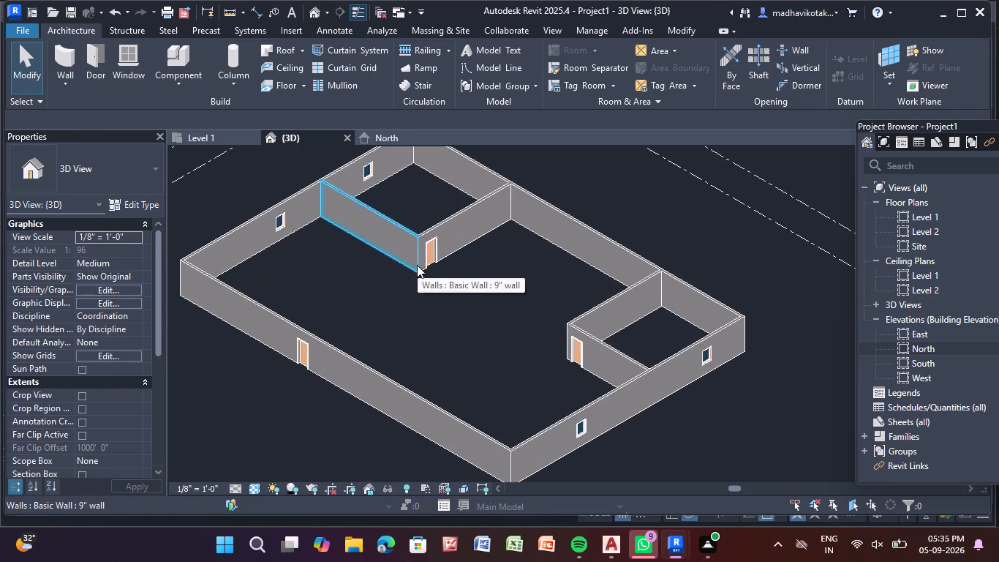
scroll(417, 265, down, 4)
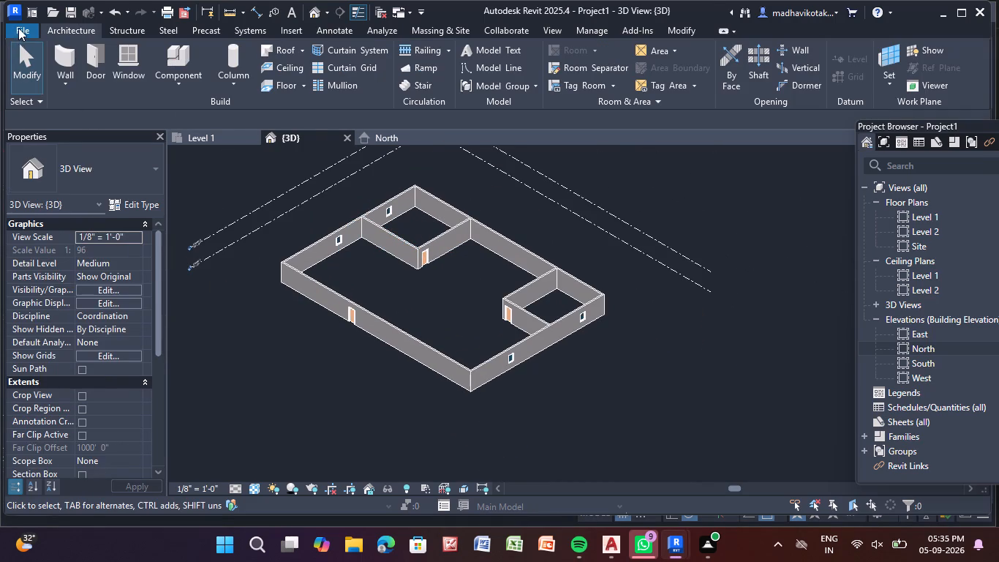
Save the house project.
click(18, 27)
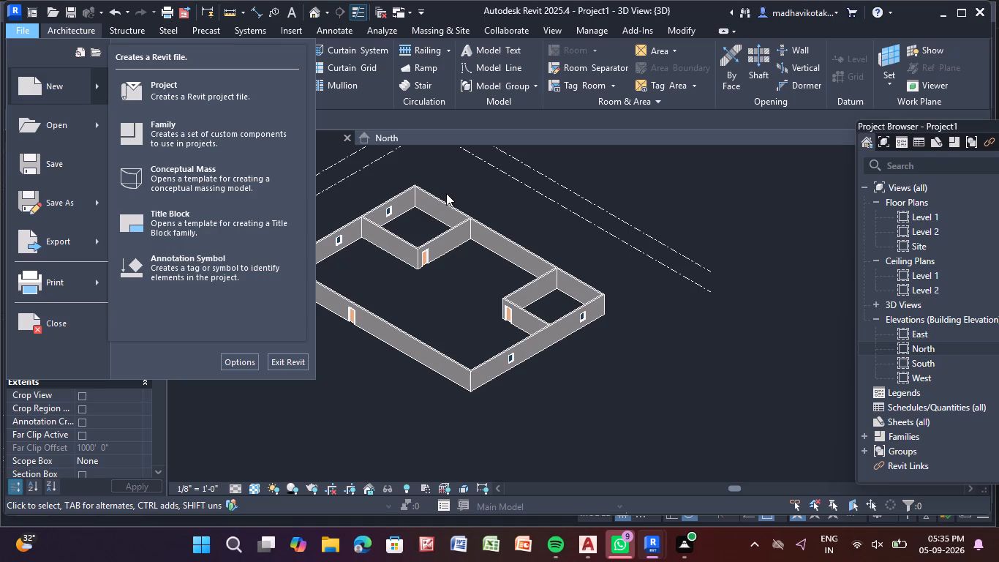
click(636, 192)
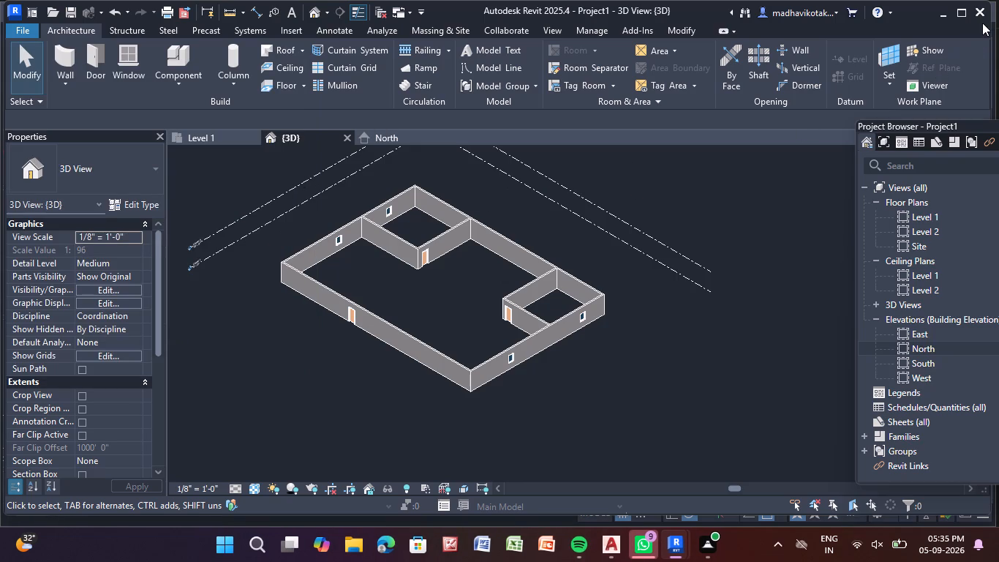
double_click(16, 34)
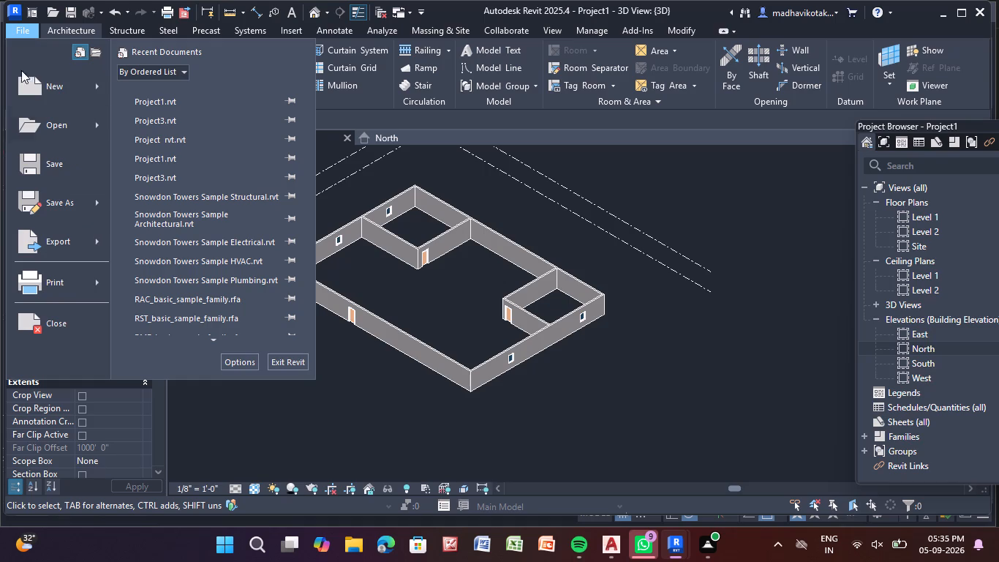
click(69, 173)
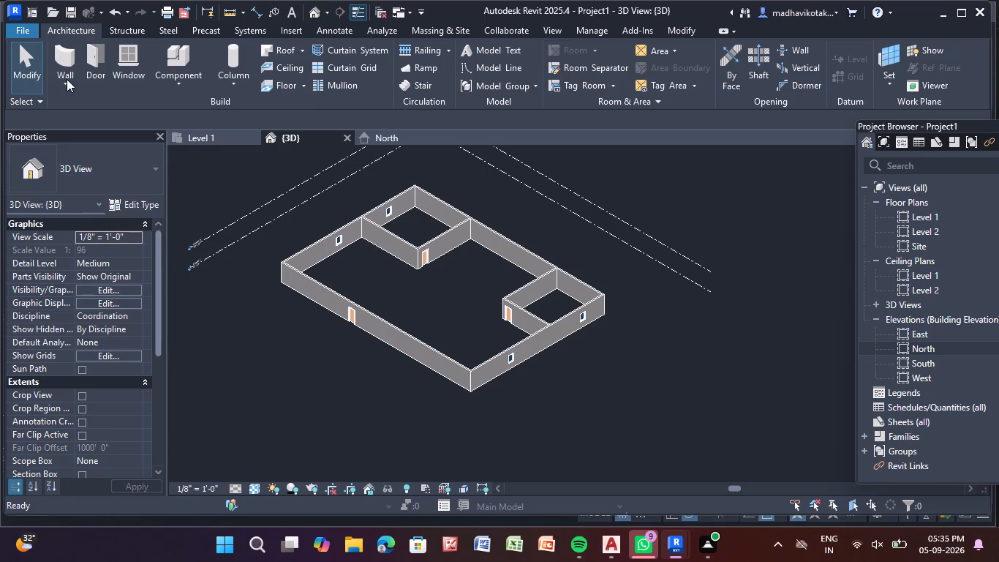
Create a new project from the default.rte template in the English-Imperial templates folder.
click(28, 28)
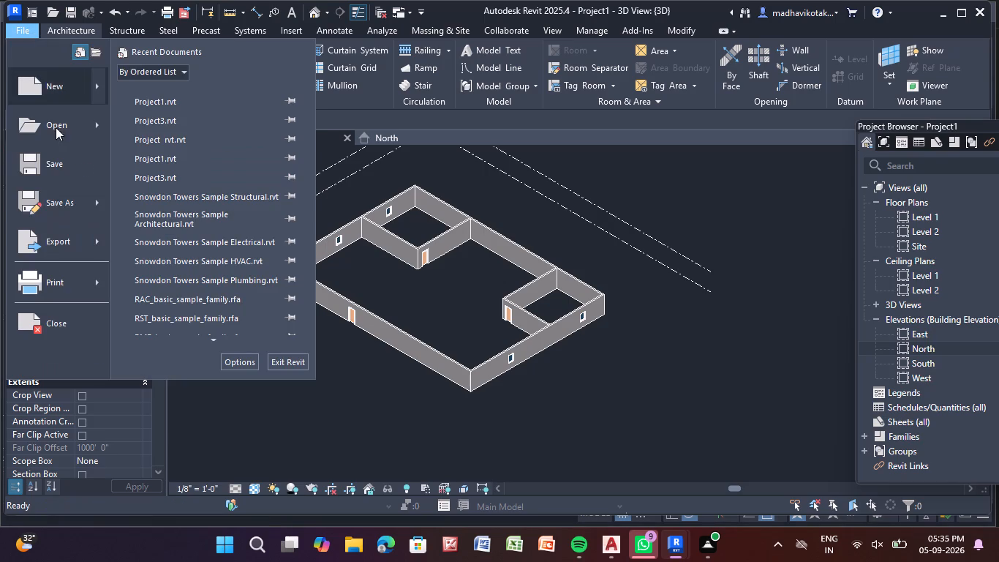
click(53, 79)
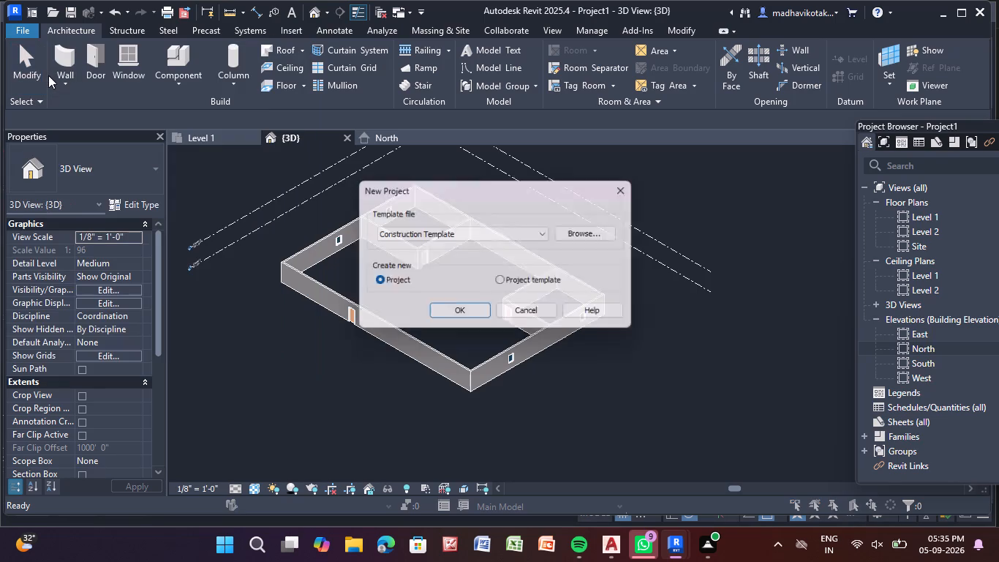
click(589, 235)
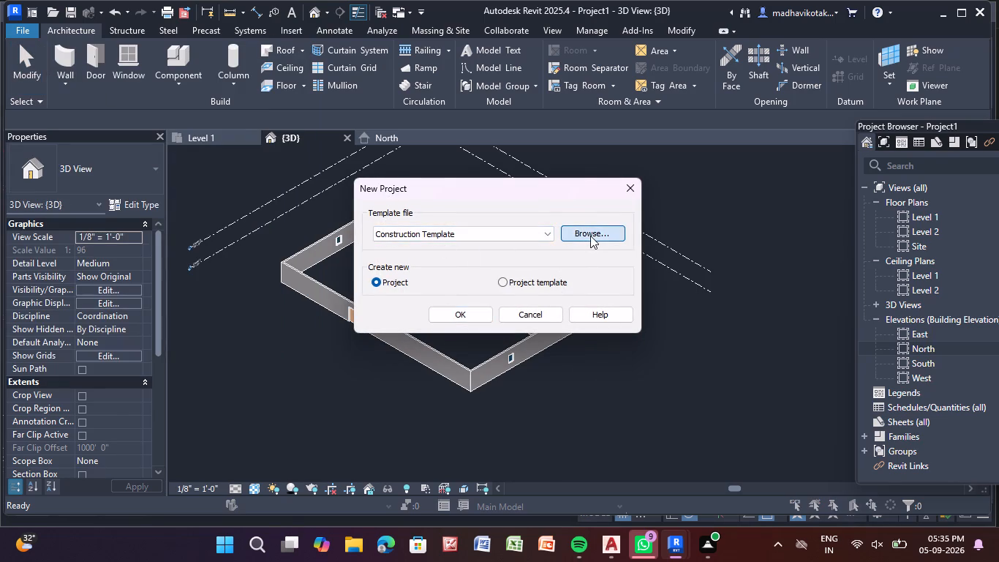
click(445, 124)
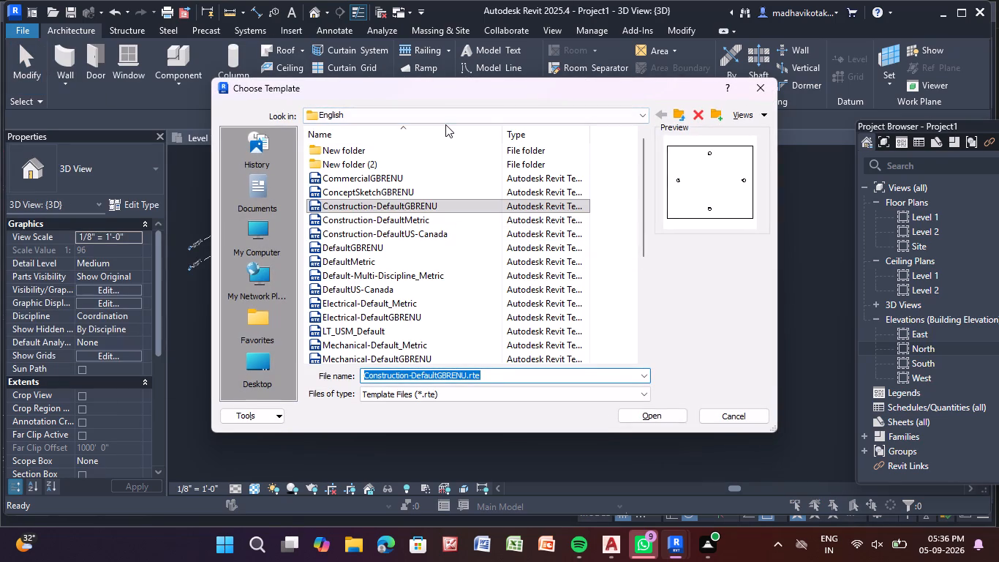
double_click(447, 112)
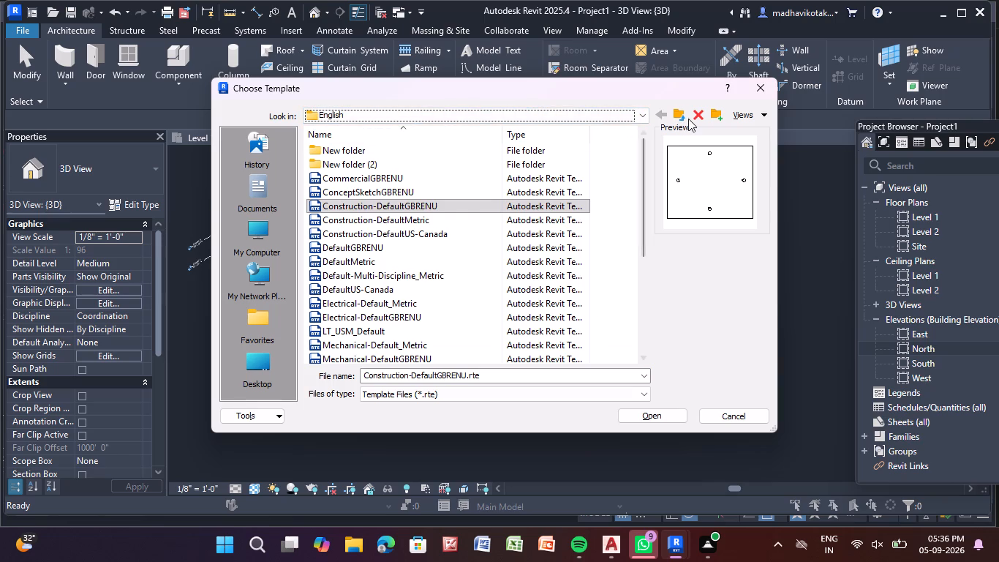
click(660, 113)
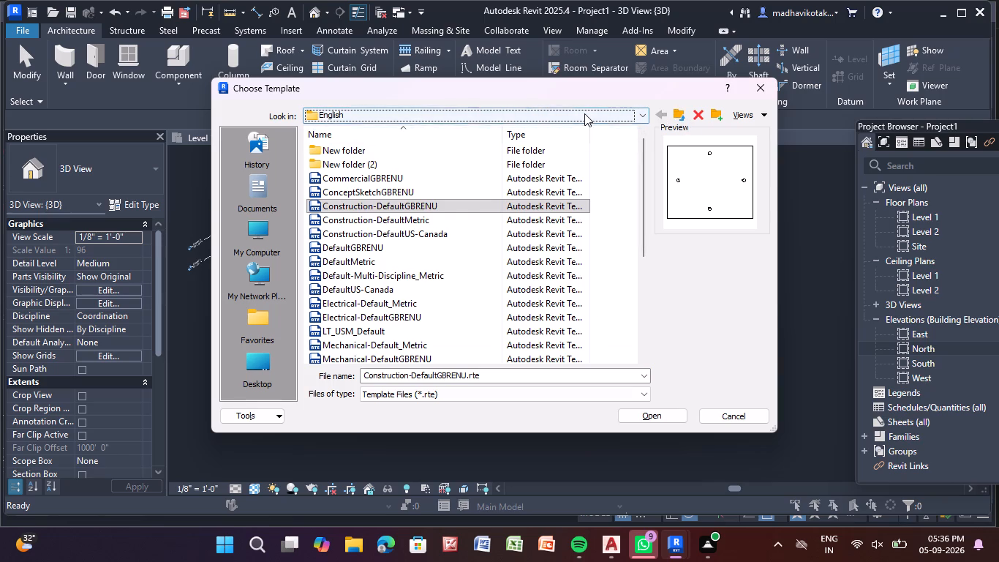
click(582, 113)
click(439, 197)
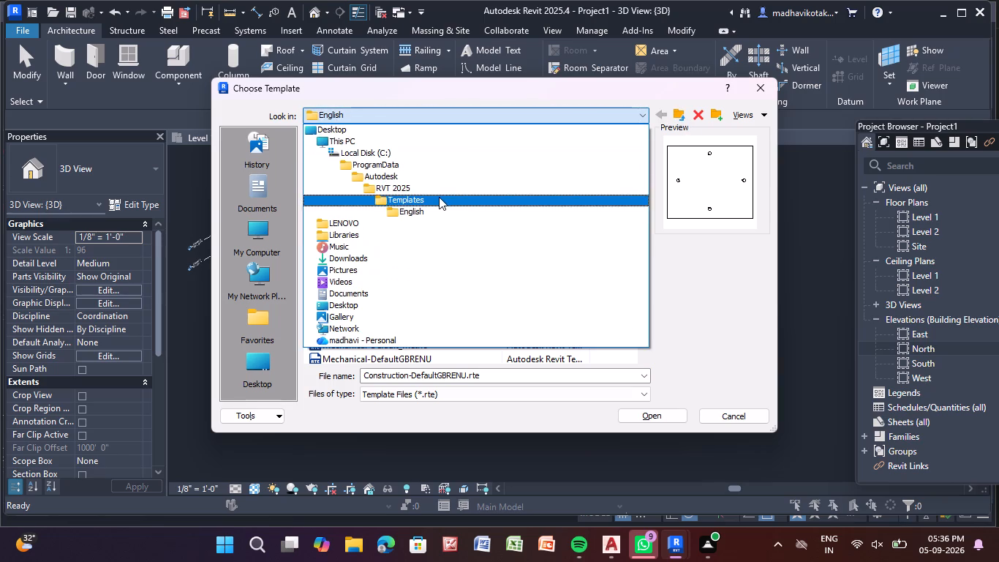
double_click(423, 192)
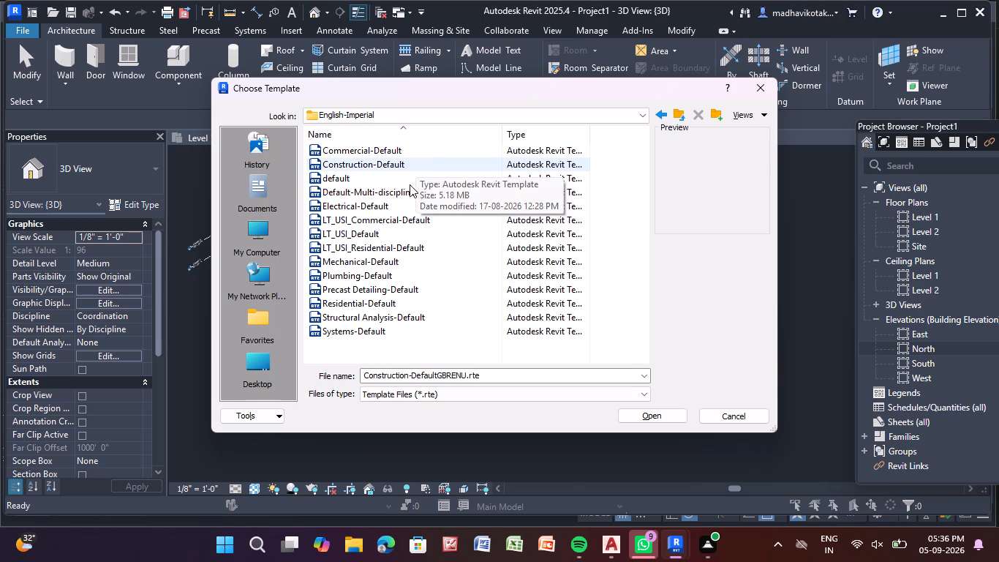
double_click(378, 179)
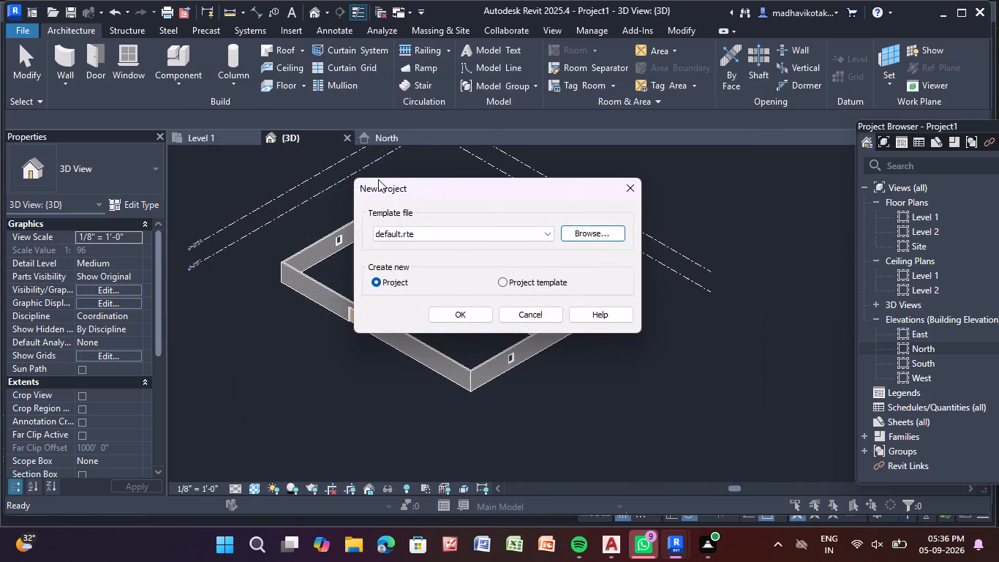
click(453, 310)
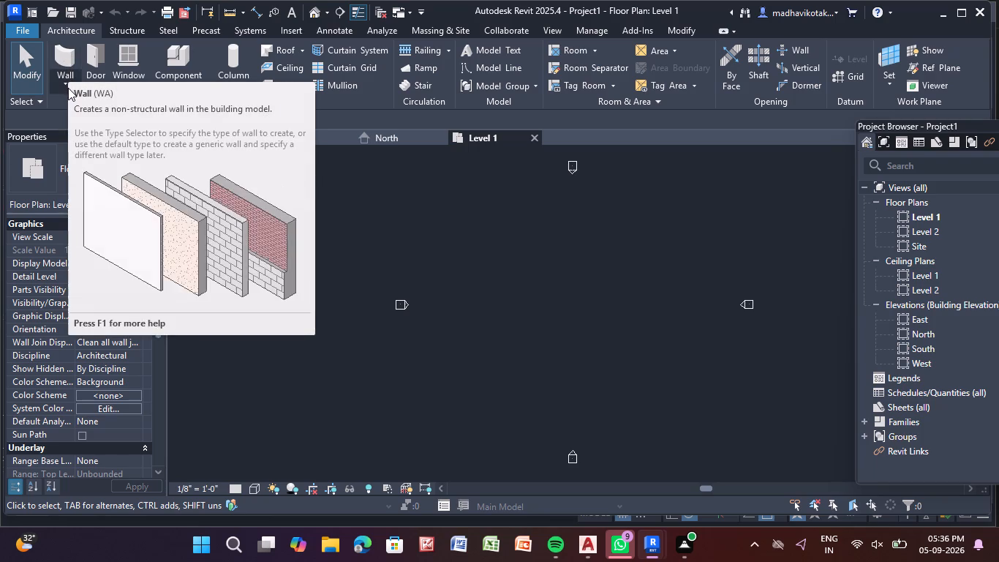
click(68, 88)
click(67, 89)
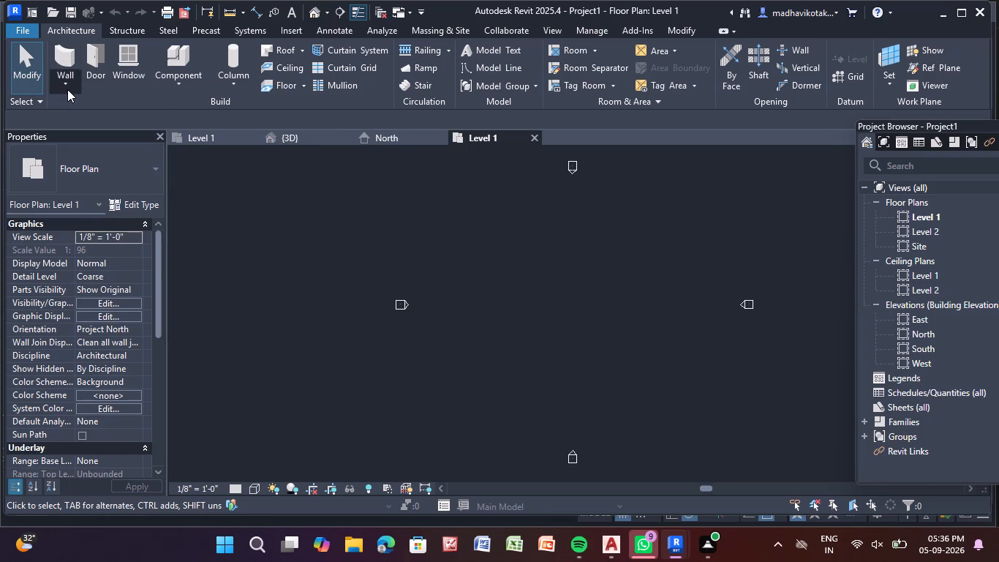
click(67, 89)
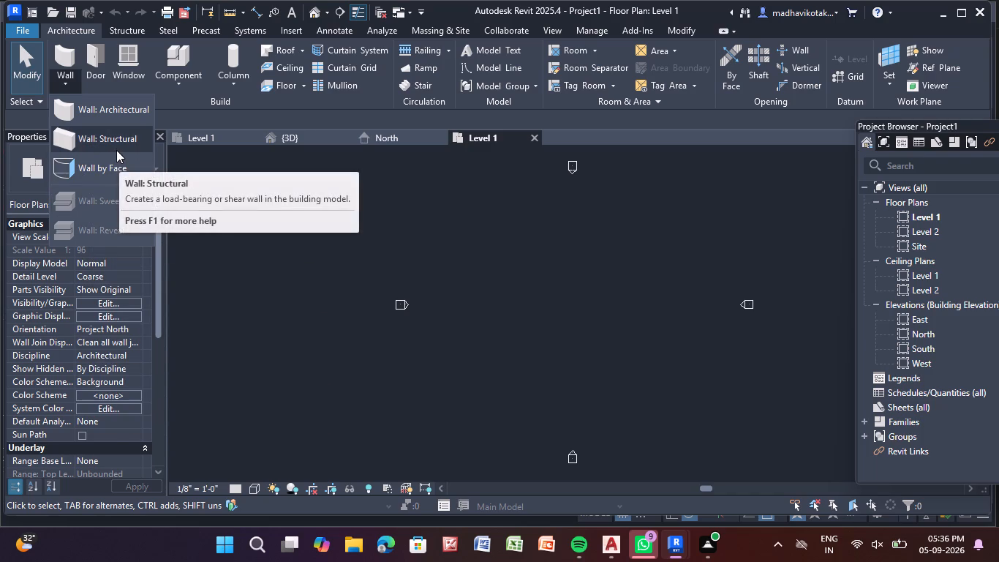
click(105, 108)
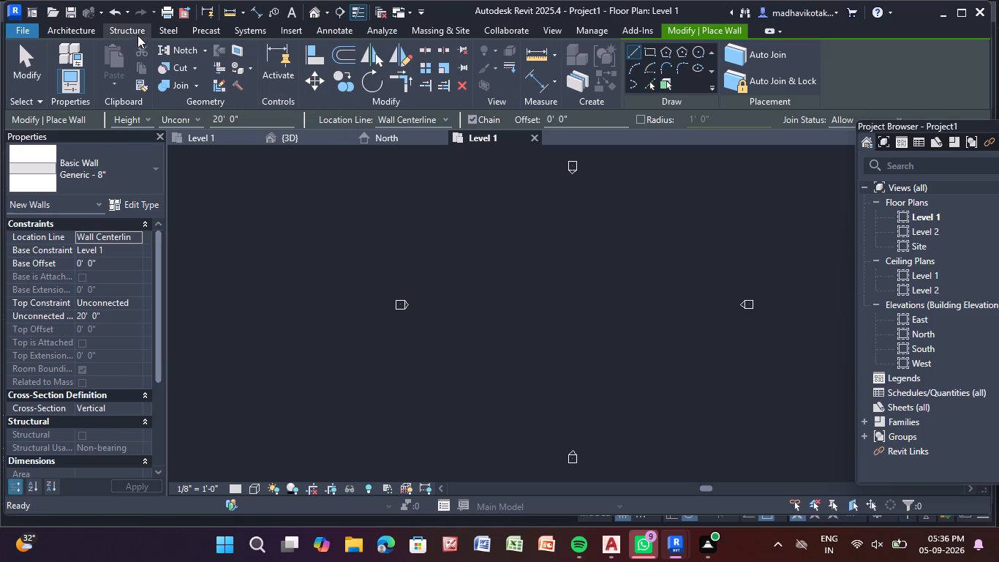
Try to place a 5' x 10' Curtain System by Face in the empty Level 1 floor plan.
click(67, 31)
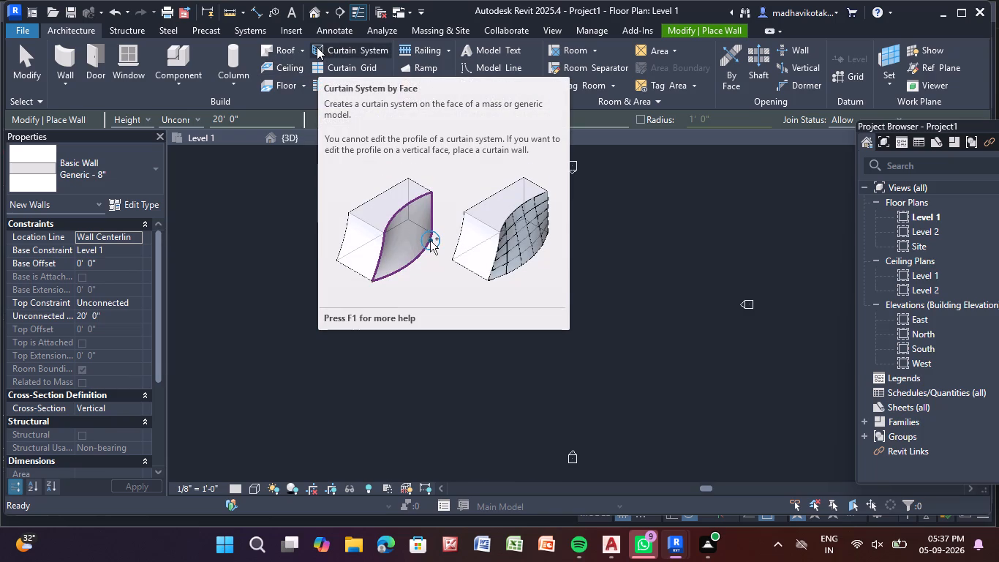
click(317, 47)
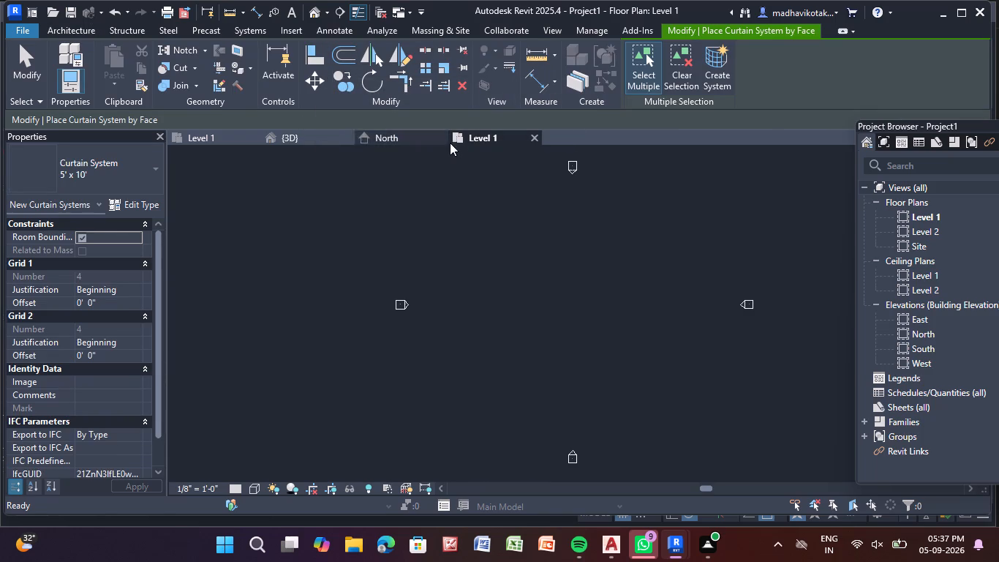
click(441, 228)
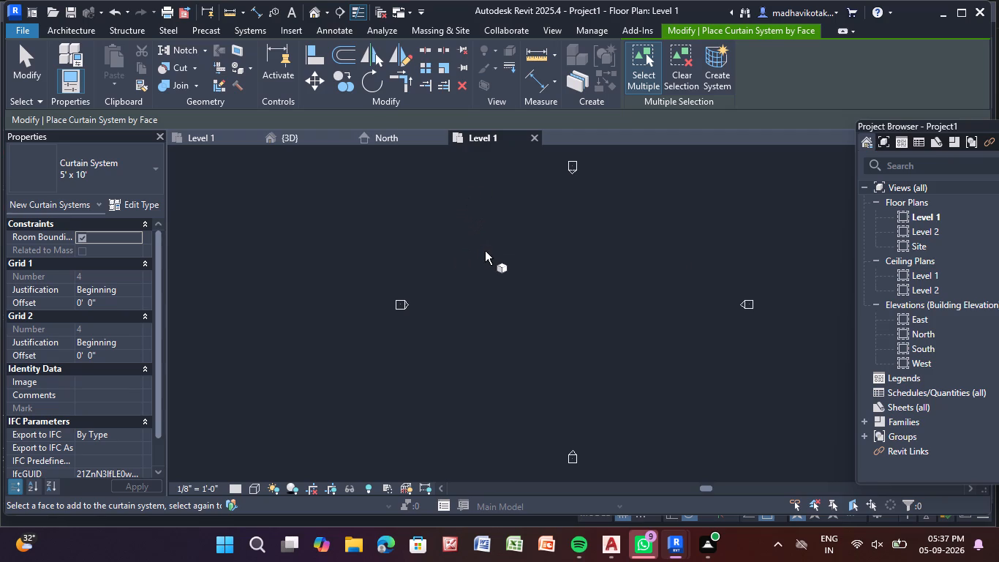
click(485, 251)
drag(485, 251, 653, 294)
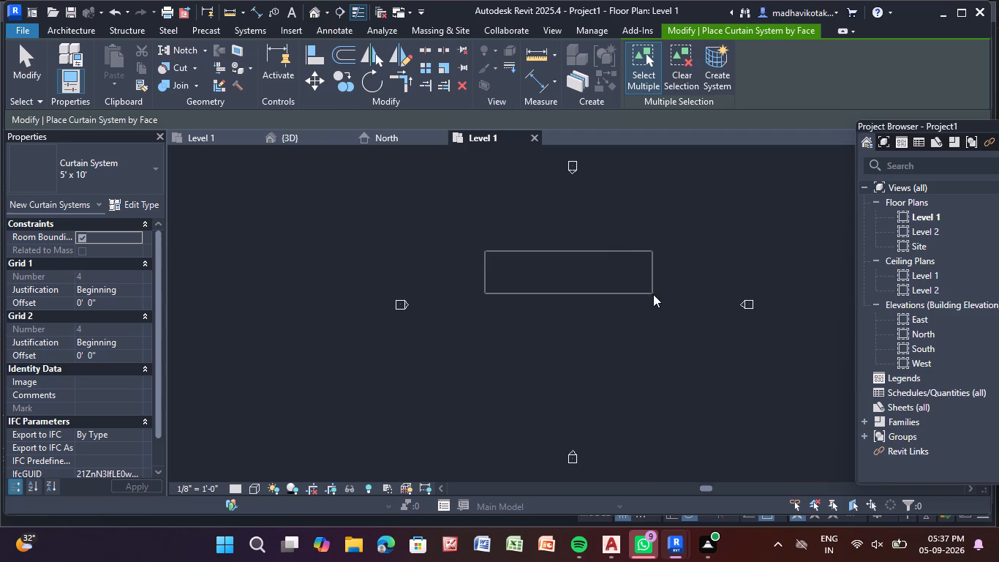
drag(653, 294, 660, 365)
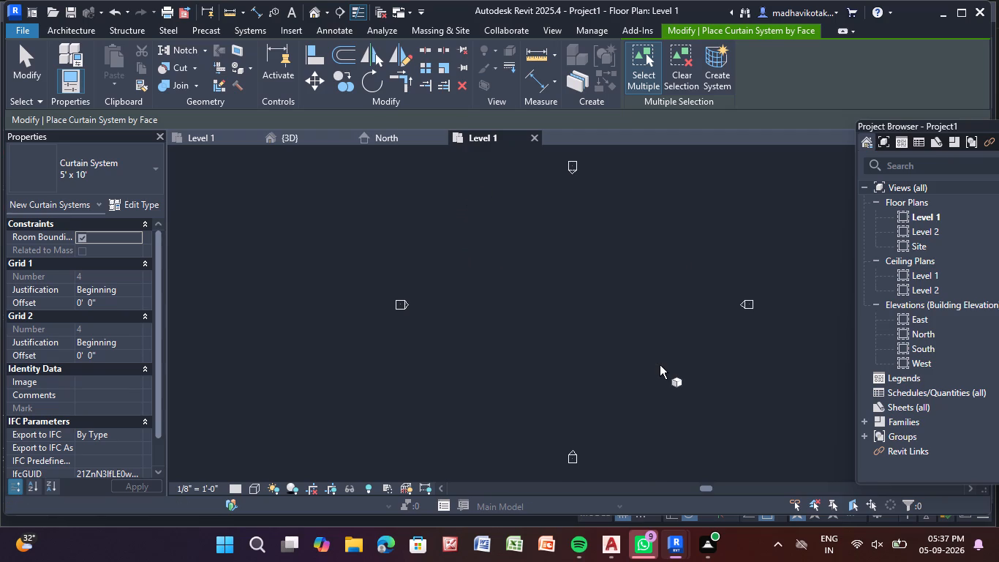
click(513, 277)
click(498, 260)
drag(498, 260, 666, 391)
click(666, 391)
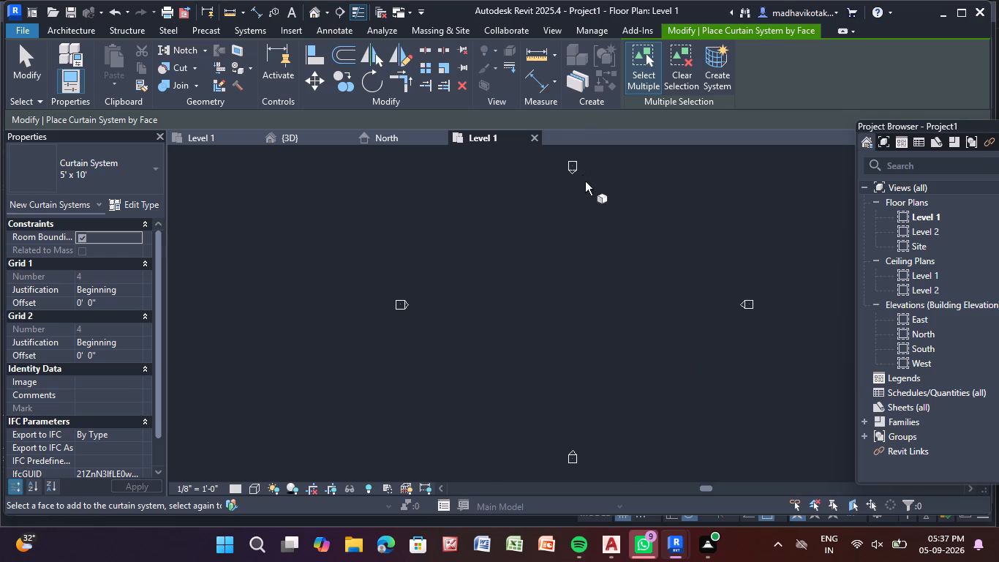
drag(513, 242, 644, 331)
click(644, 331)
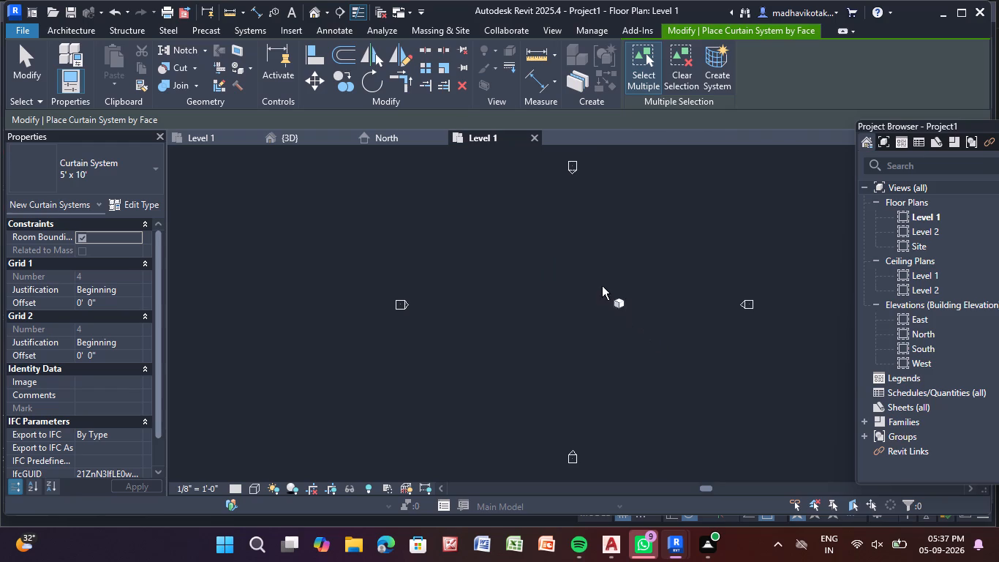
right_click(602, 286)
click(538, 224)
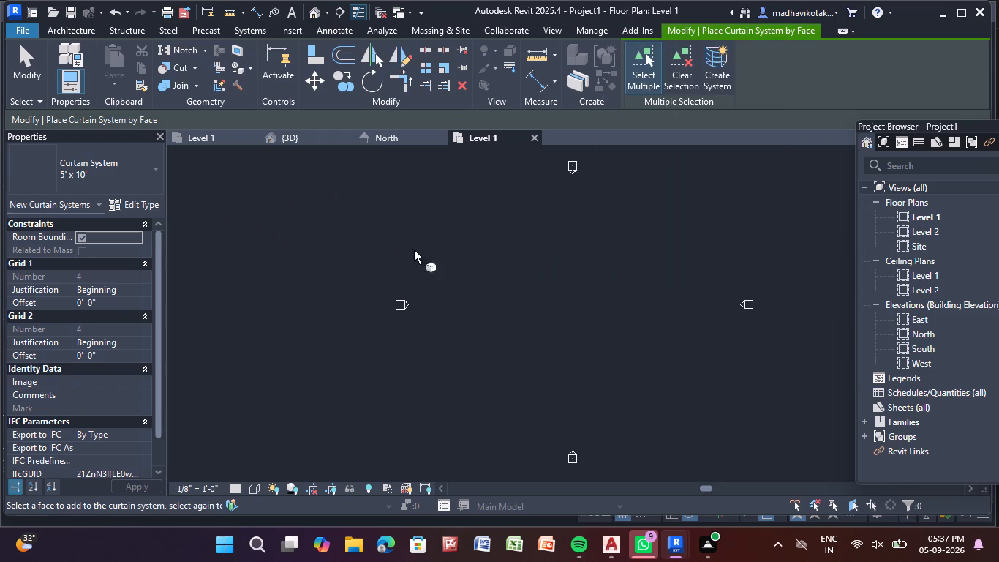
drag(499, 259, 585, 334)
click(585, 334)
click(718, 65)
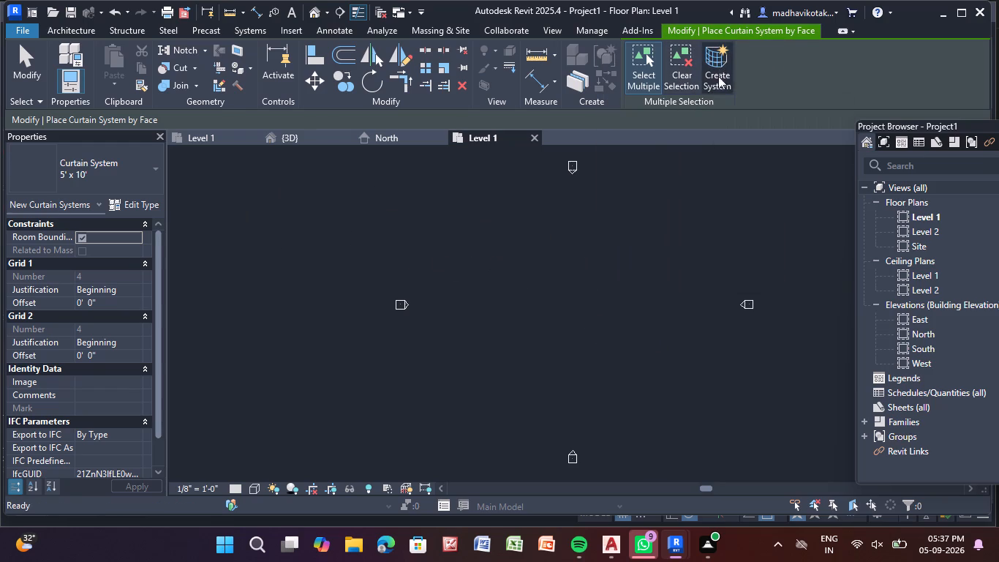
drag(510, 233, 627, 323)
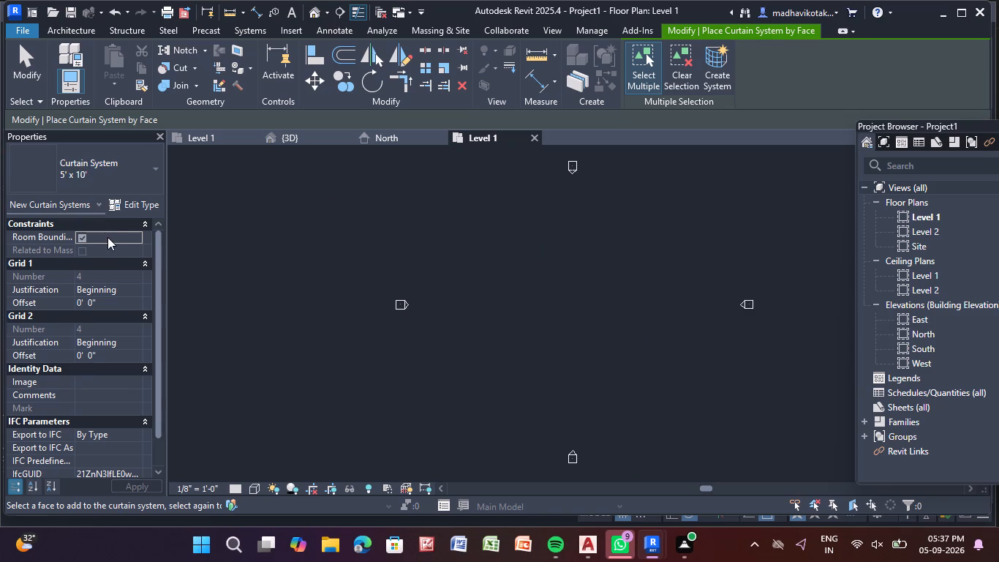
Set the Grid 1 layout of the 5' x 10' Curtain System type to Fixed Distance and apply it.
click(125, 195)
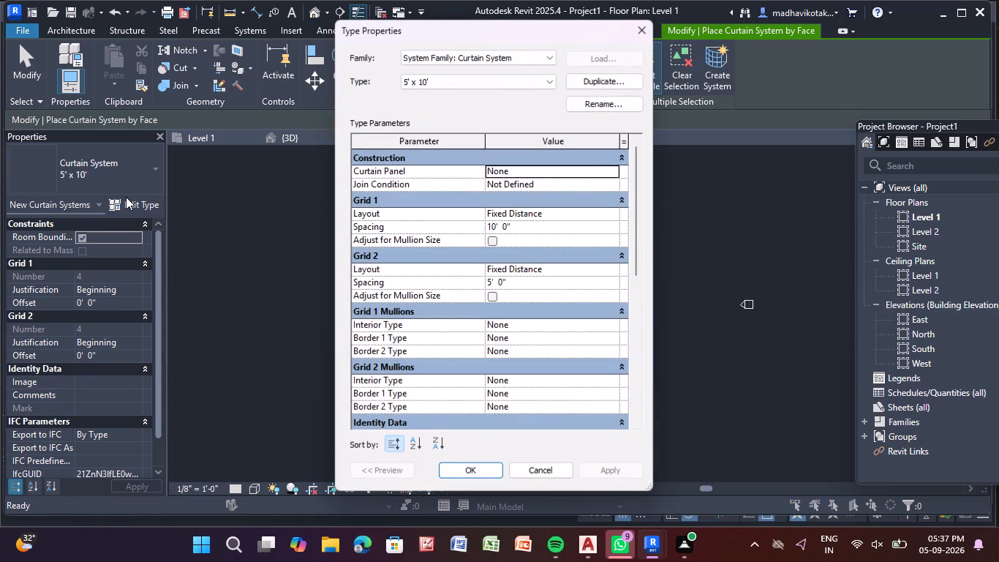
click(619, 216)
click(625, 214)
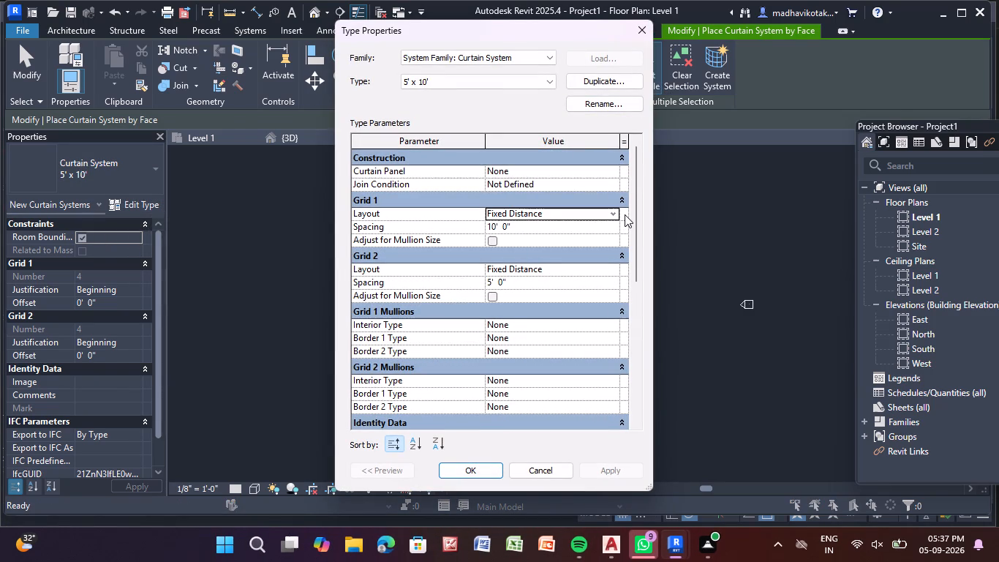
click(625, 214)
click(614, 215)
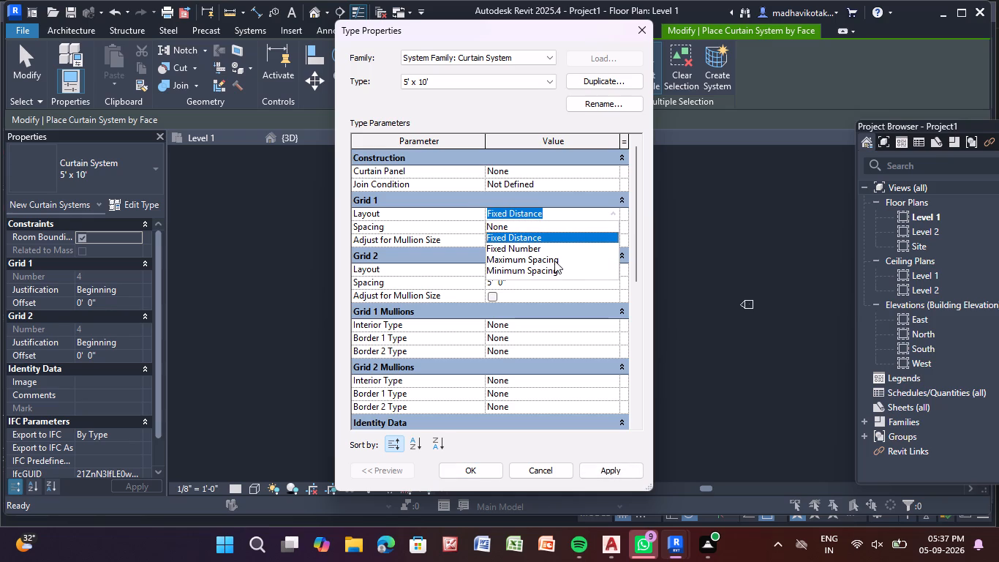
click(568, 239)
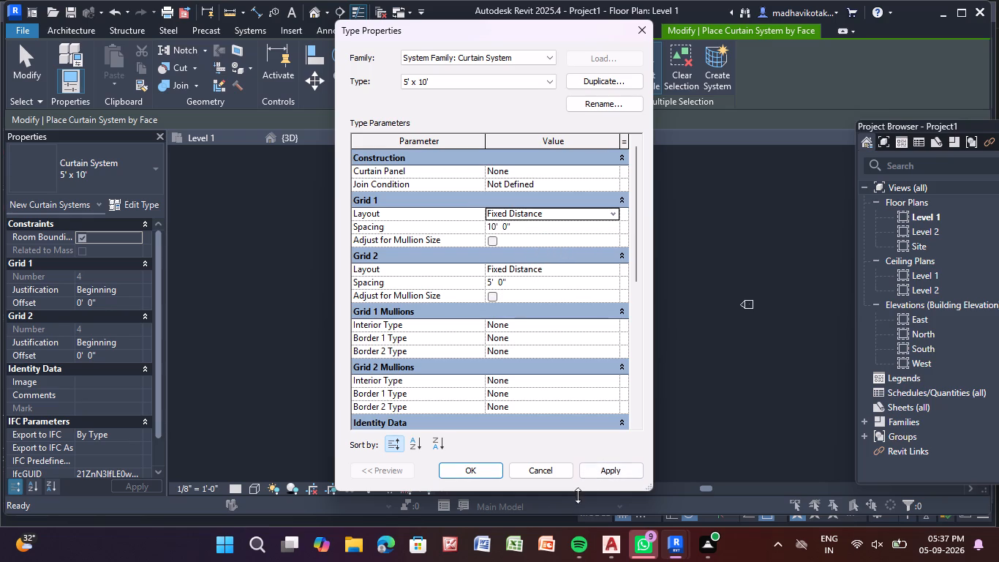
click(630, 467)
click(483, 470)
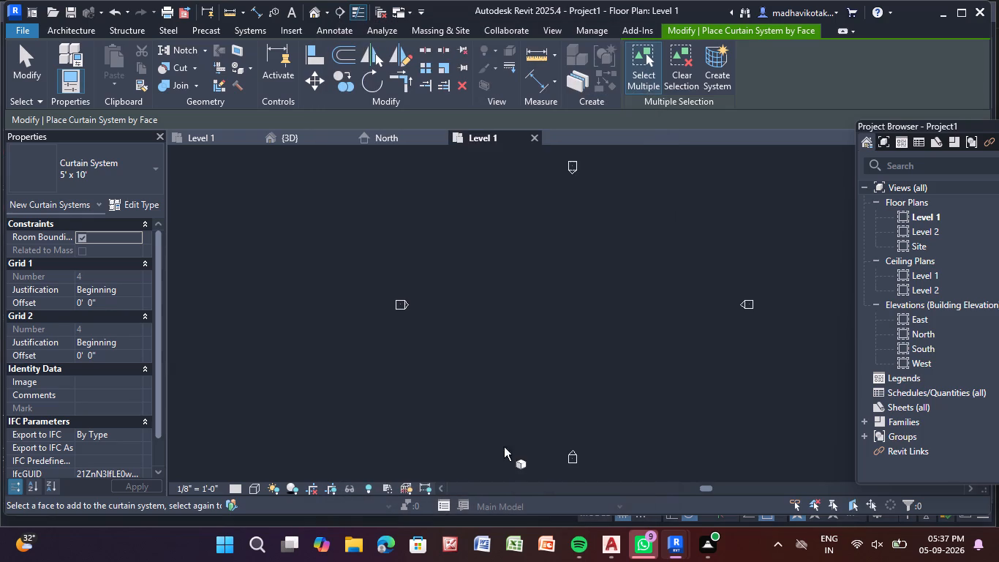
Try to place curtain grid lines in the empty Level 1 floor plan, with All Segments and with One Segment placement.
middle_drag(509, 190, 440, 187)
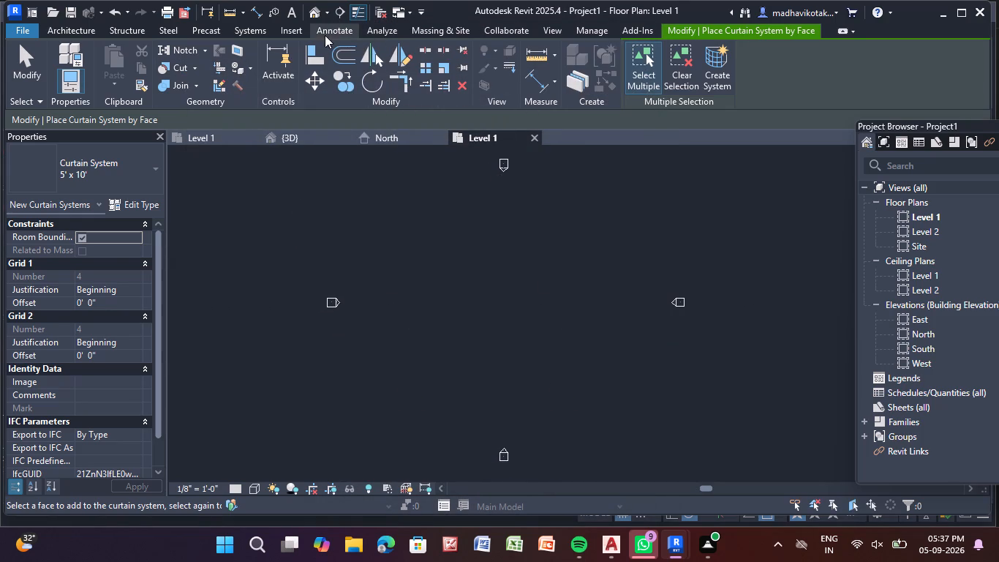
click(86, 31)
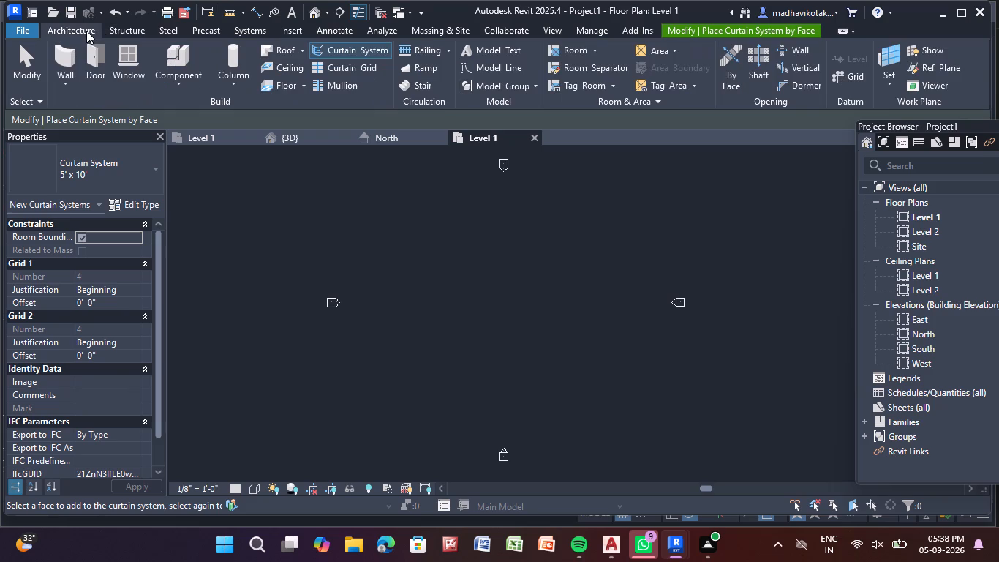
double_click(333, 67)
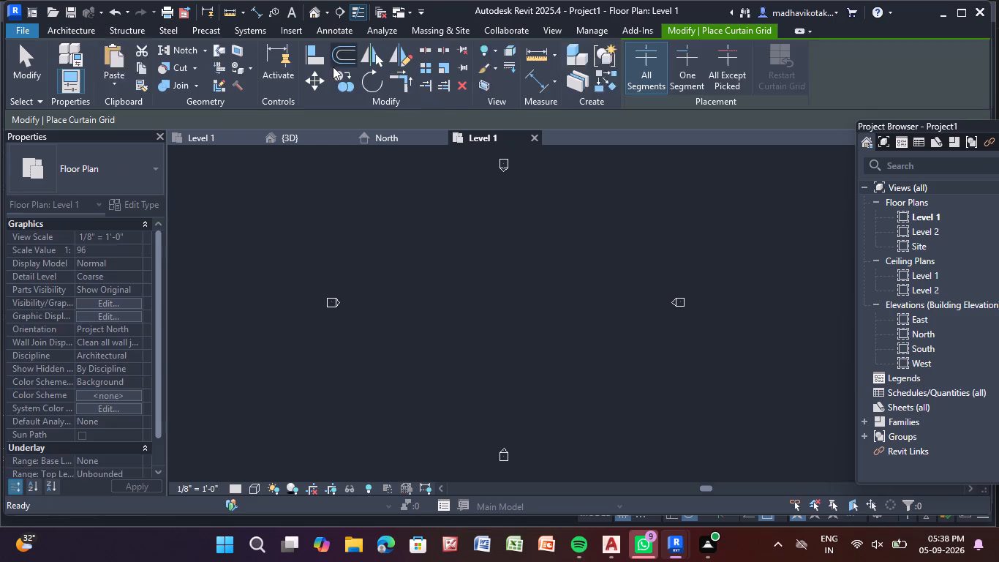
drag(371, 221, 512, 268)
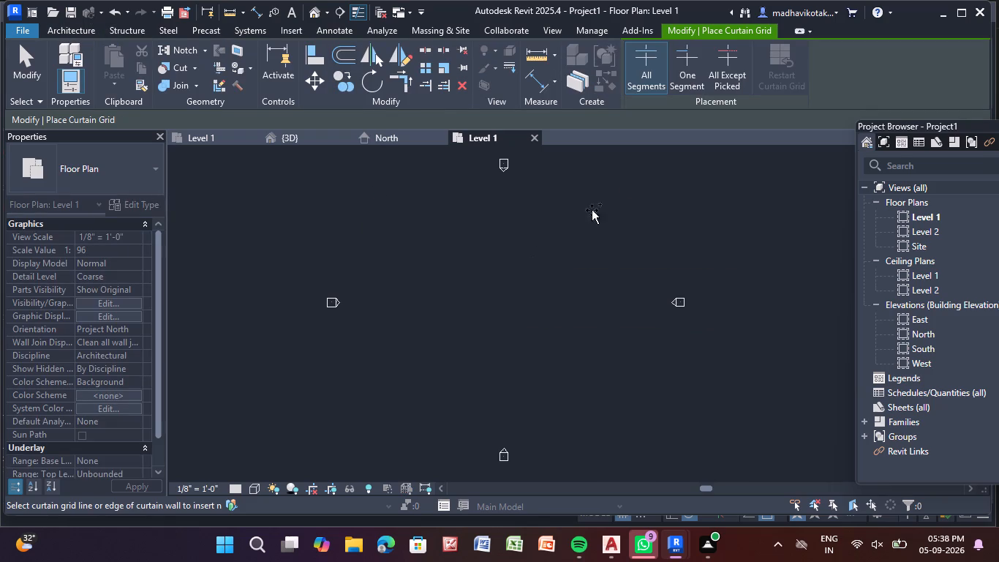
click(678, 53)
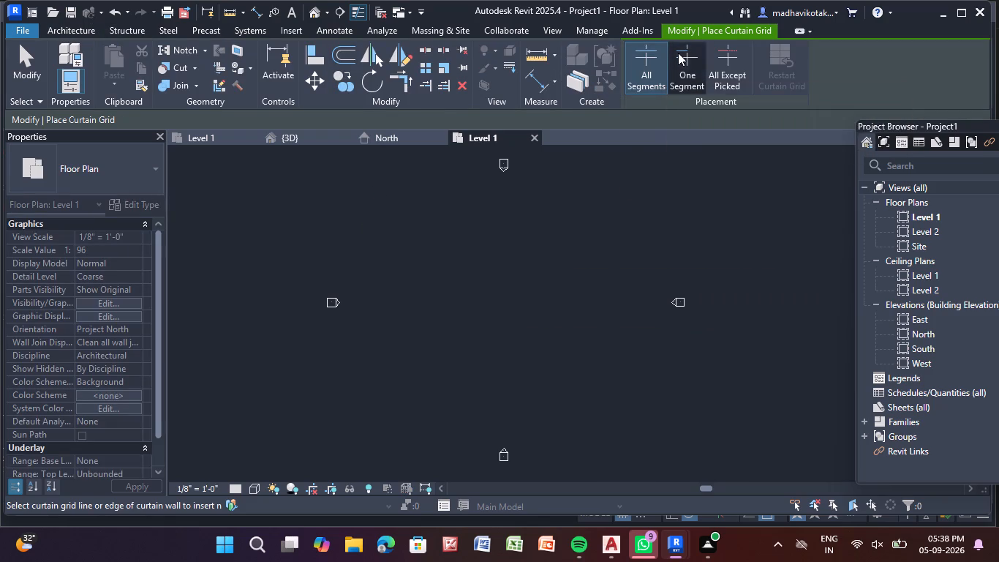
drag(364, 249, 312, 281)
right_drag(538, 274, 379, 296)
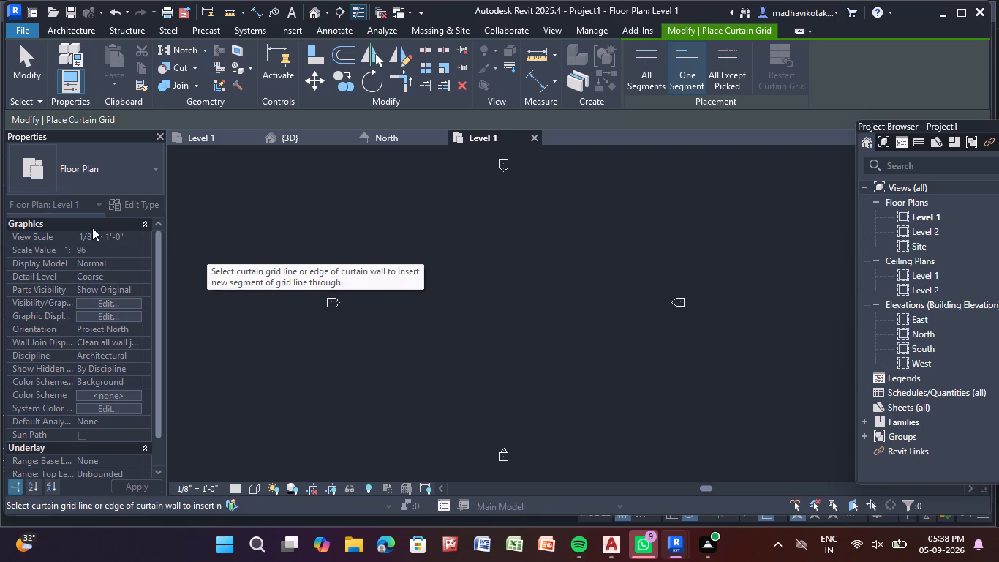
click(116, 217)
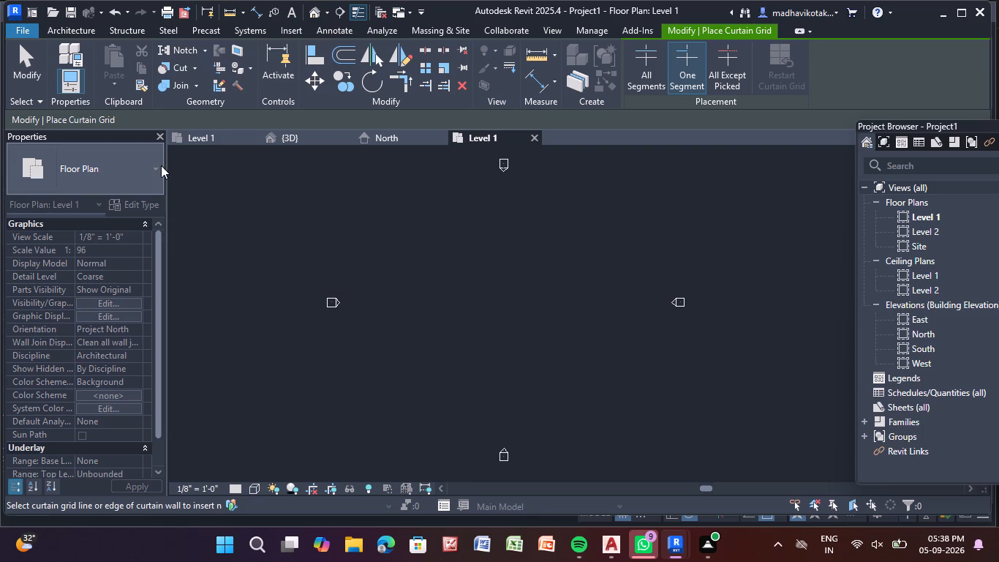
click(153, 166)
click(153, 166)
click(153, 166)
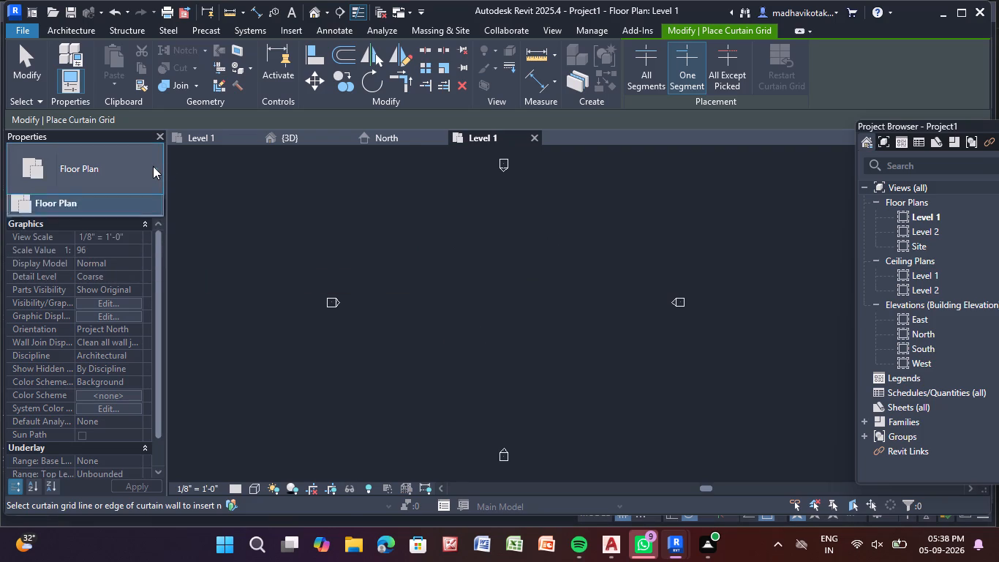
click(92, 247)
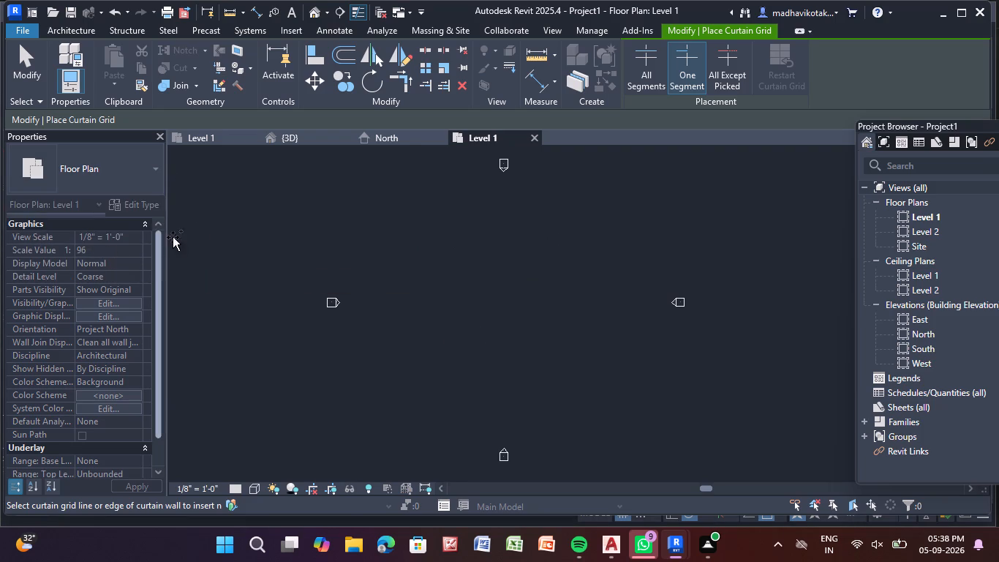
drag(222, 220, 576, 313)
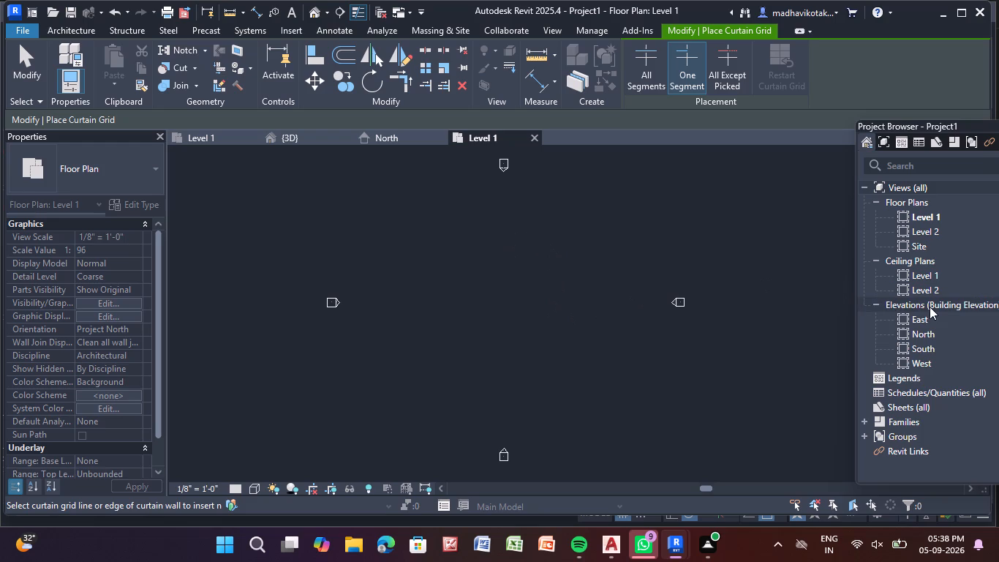
View the Level 1 ceiling plan and the North elevation of the new project, and close both views.
double_click(951, 274)
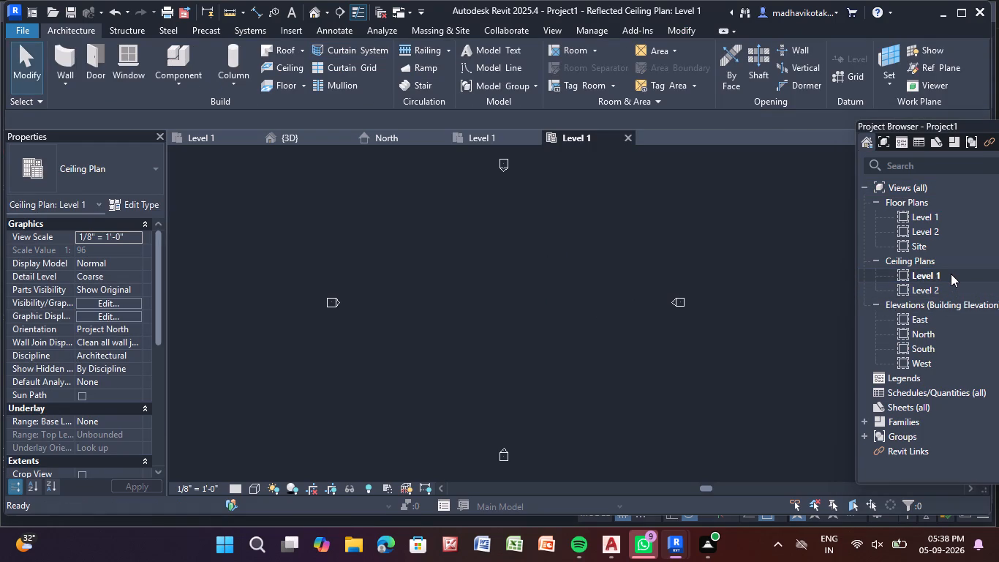
double_click(919, 337)
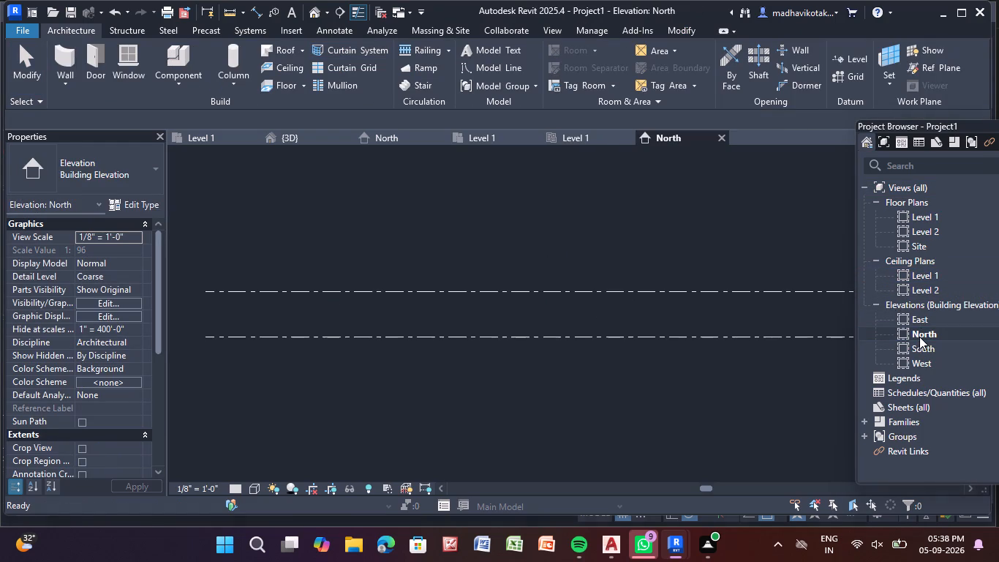
click(711, 132)
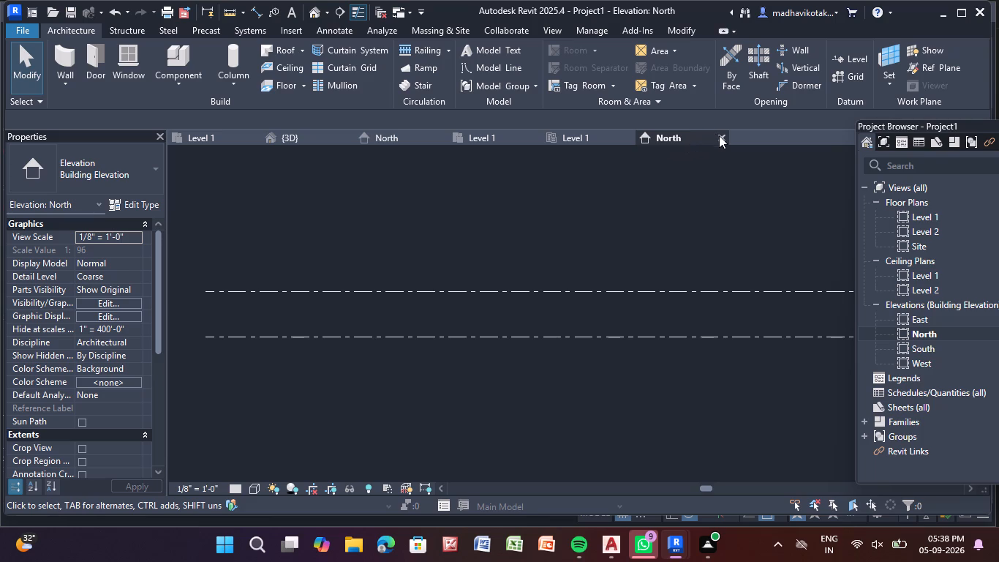
click(720, 135)
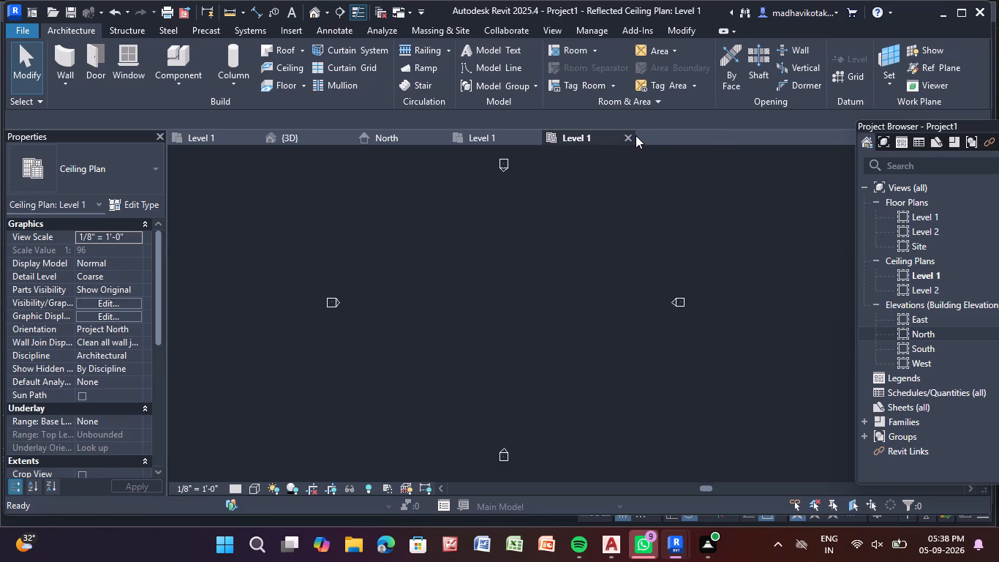
click(636, 135)
click(629, 137)
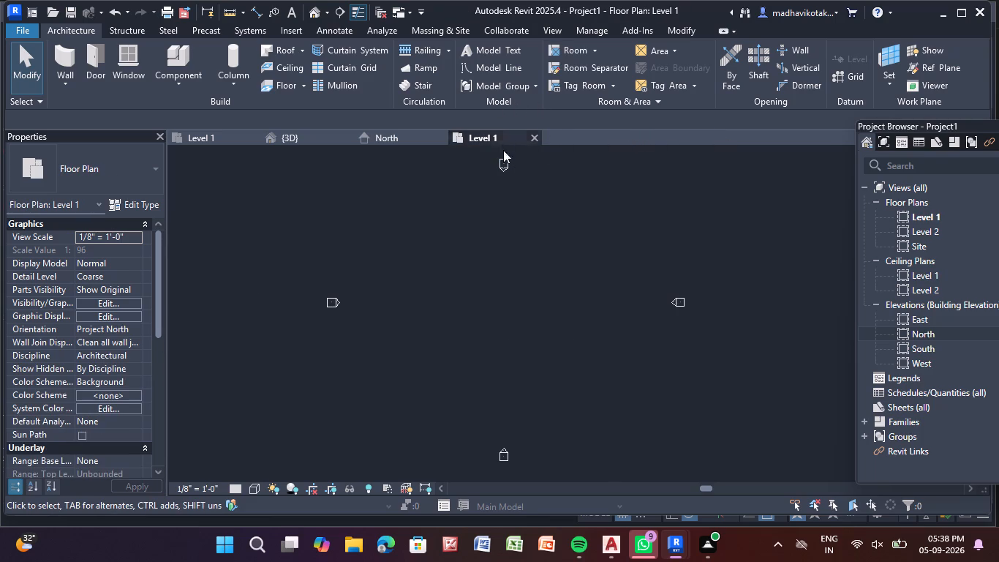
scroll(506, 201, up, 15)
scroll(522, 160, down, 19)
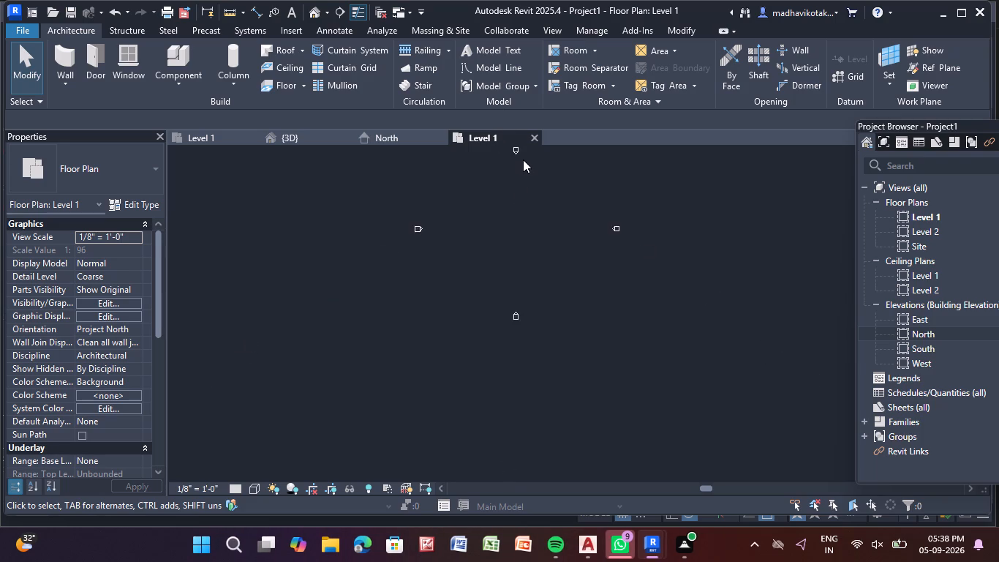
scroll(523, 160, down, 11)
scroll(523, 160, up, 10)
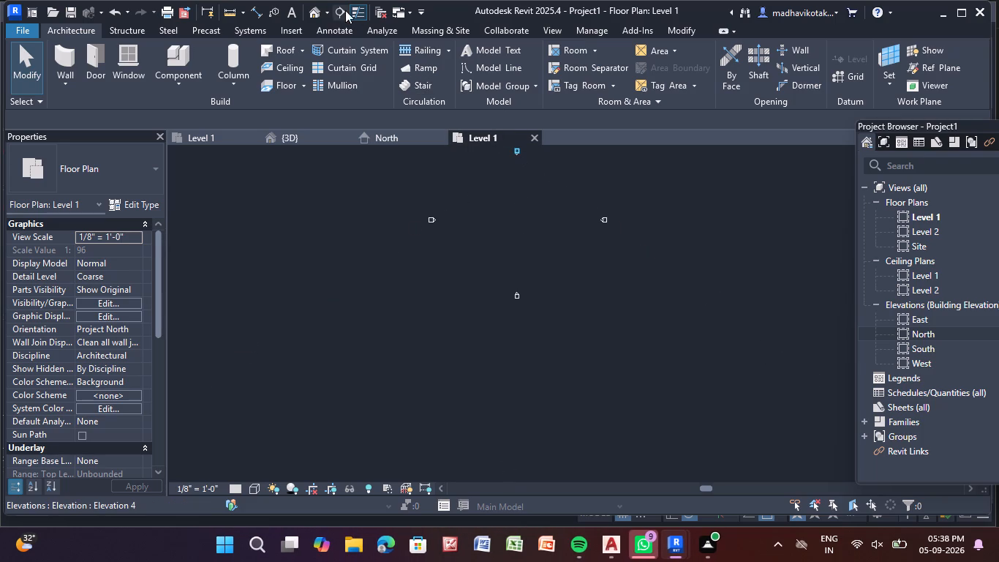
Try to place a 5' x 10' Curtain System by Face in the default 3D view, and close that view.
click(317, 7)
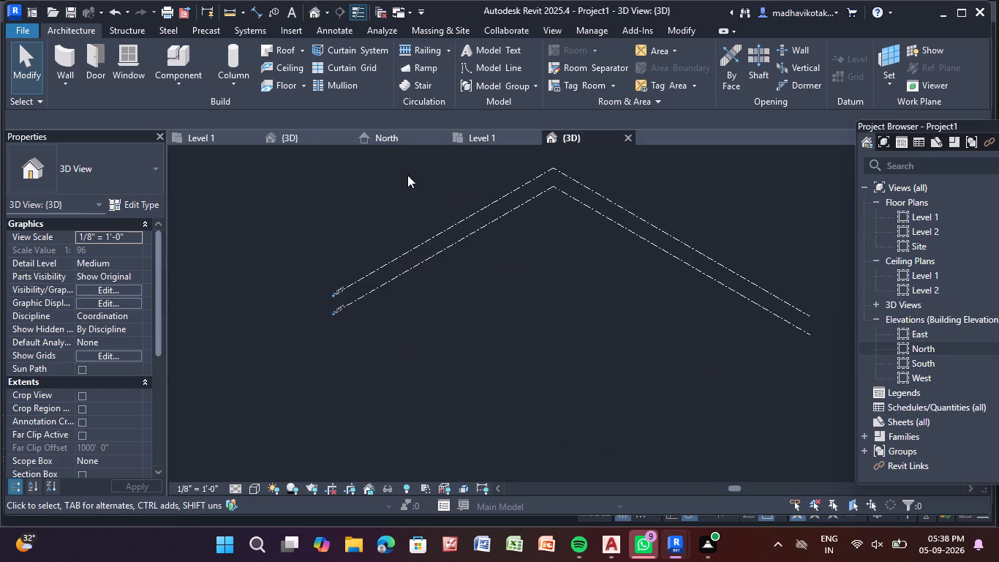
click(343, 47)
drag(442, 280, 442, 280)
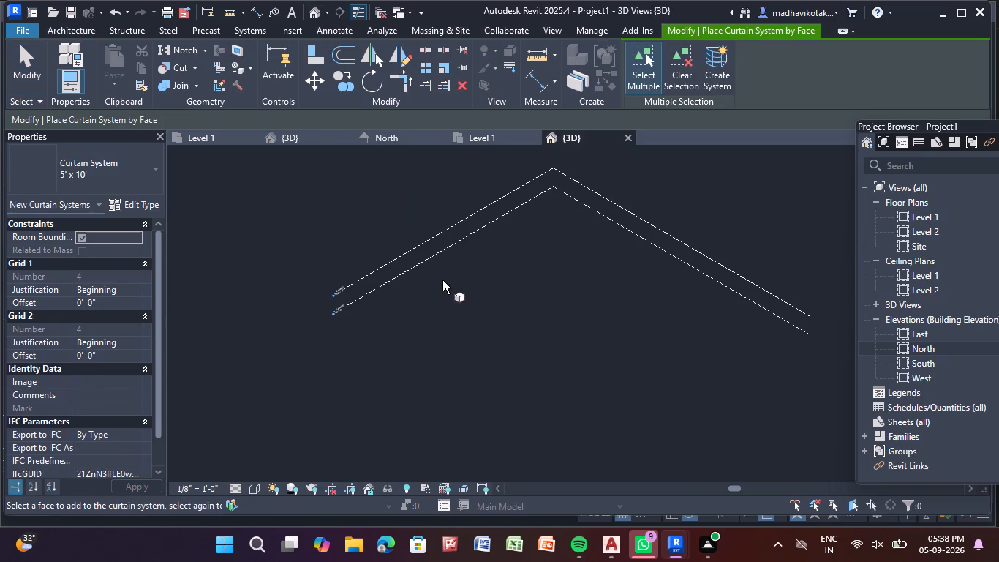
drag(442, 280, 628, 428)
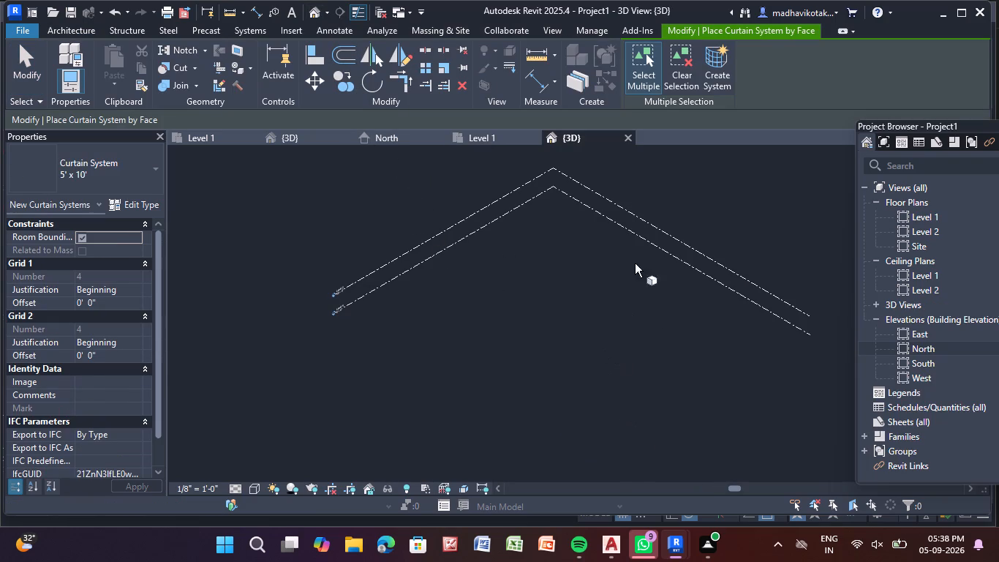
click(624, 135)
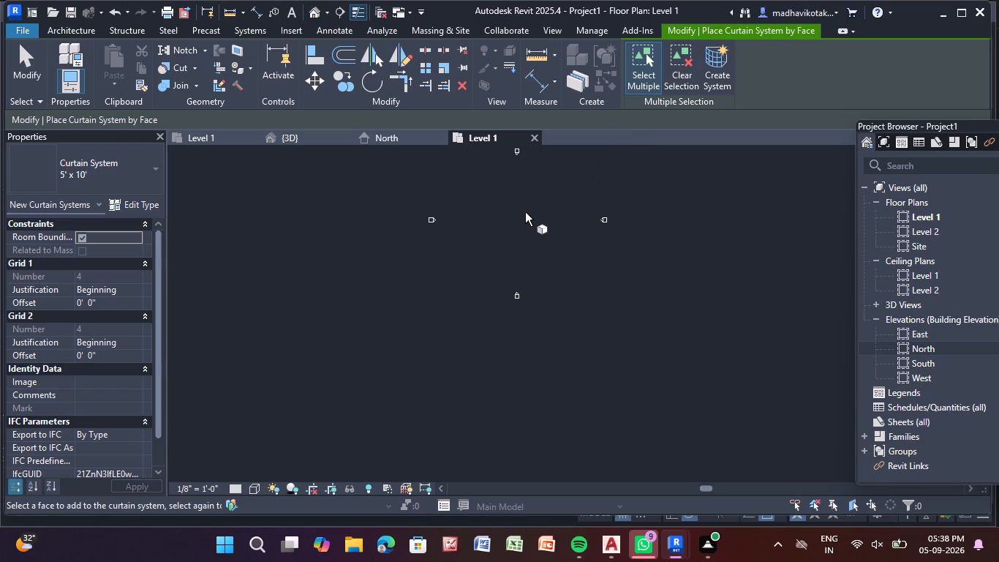
Examine the Grid 2 justification and offset settings for the new 5' x 10' curtain system in the Level 1 floor plan.
middle_drag(525, 212, 491, 289)
scroll(419, 298, up, 3)
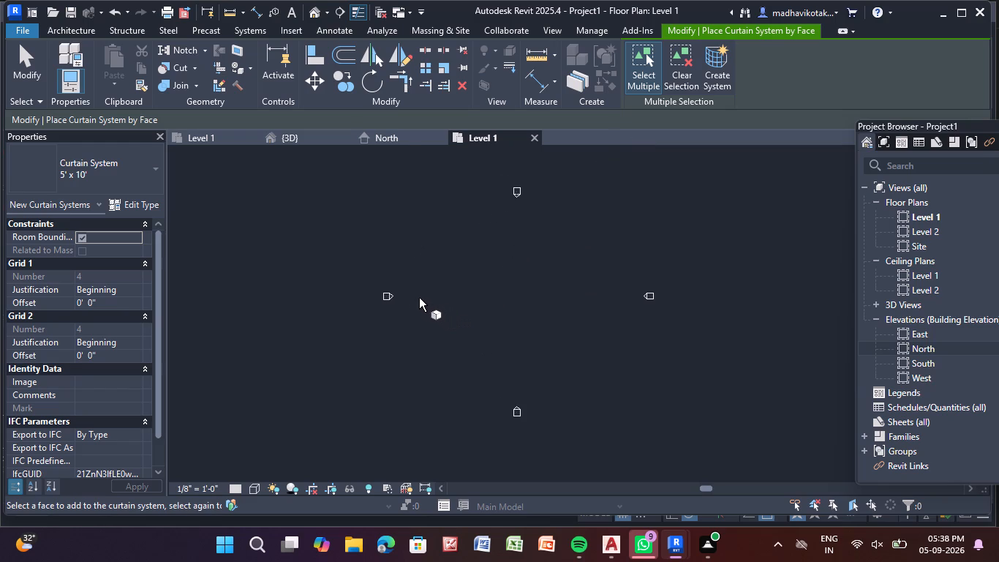
click(118, 334)
drag(118, 334, 101, 344)
click(105, 338)
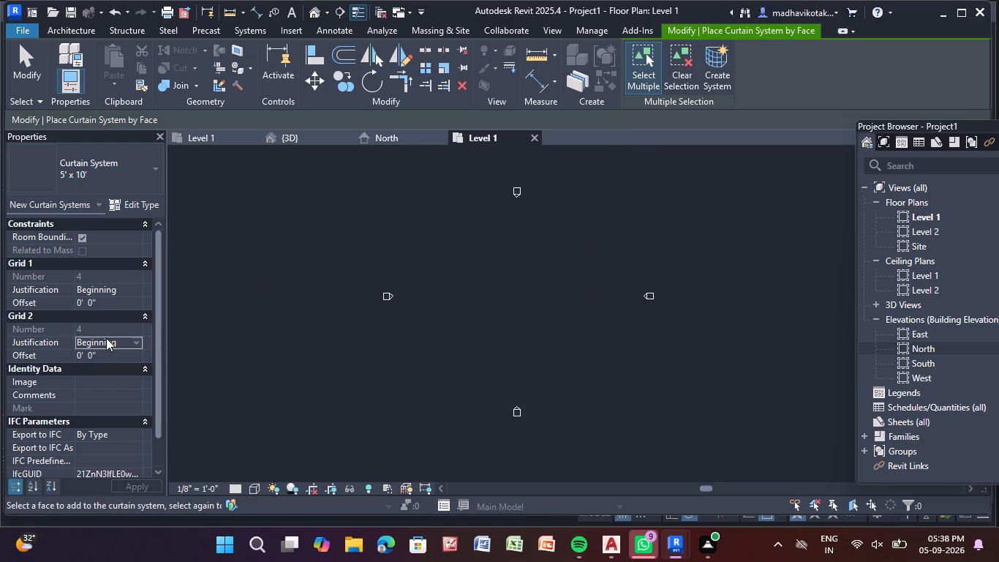
click(133, 341)
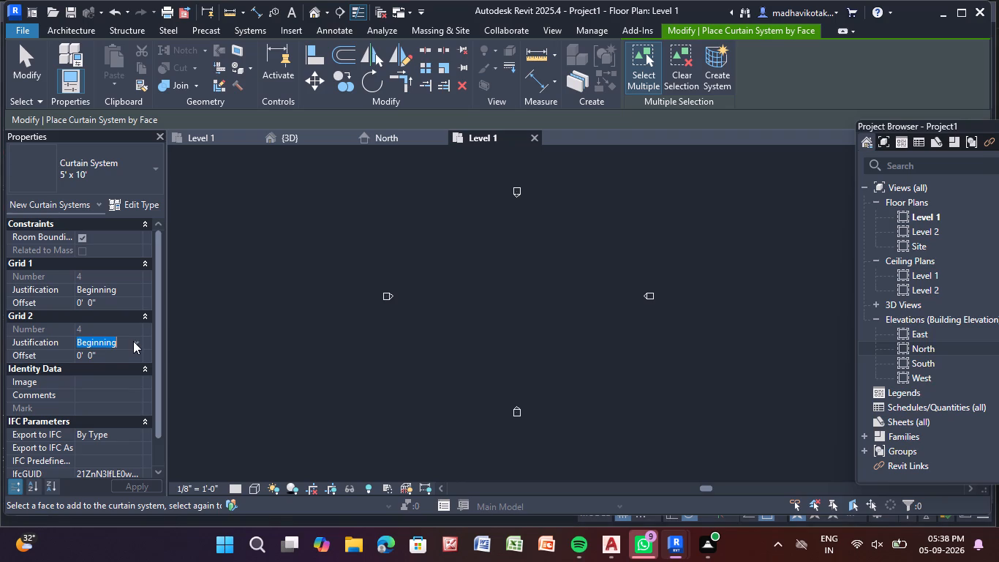
click(133, 341)
click(109, 356)
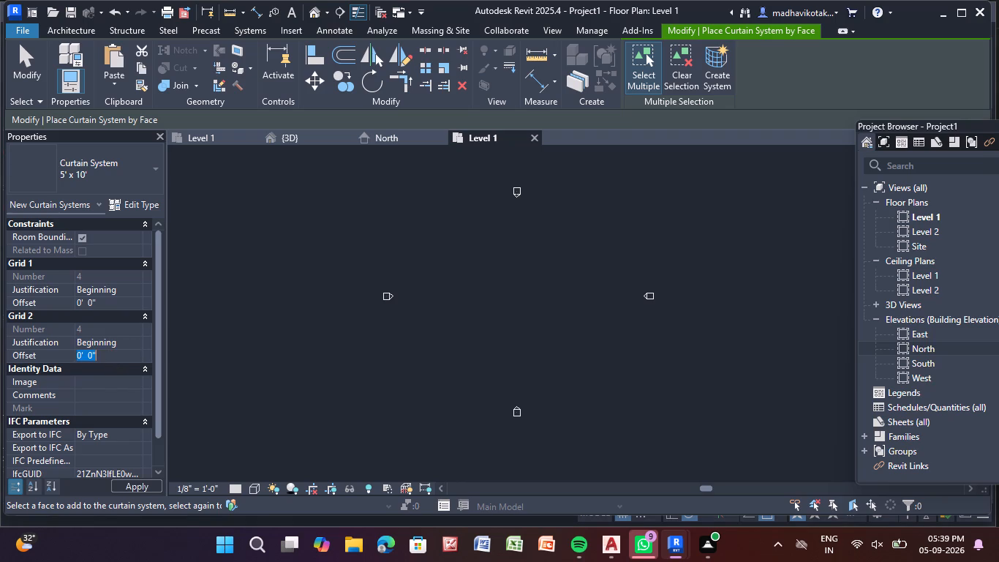
click(109, 356)
click(109, 356)
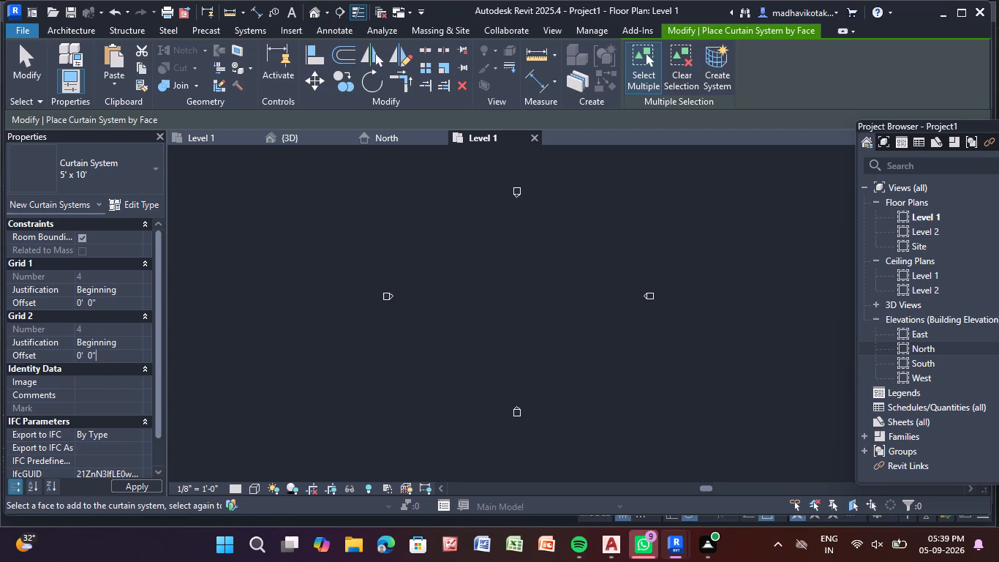
click(238, 326)
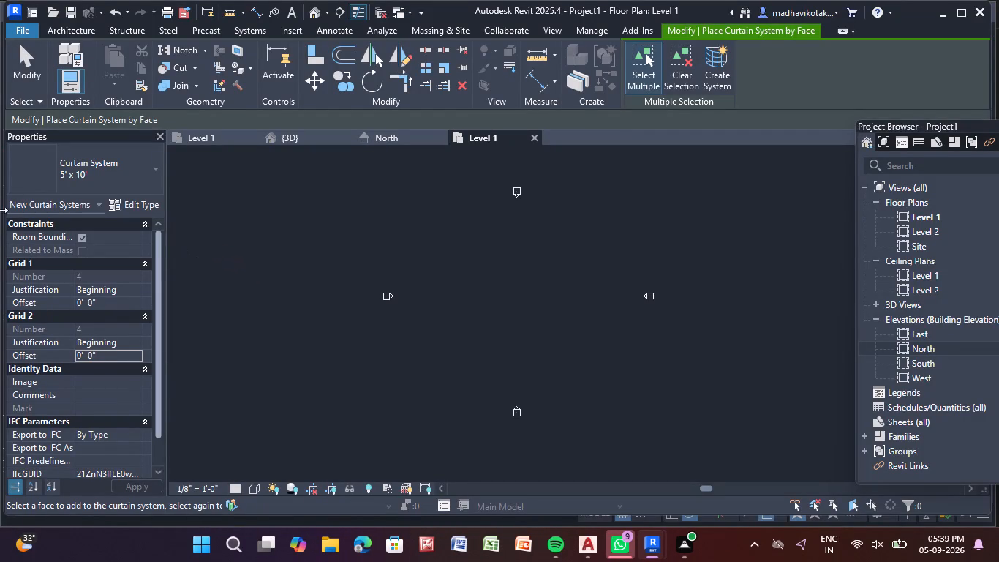
Check the available curtain system types and the view properties of the Level 1 floor plan.
click(245, 242)
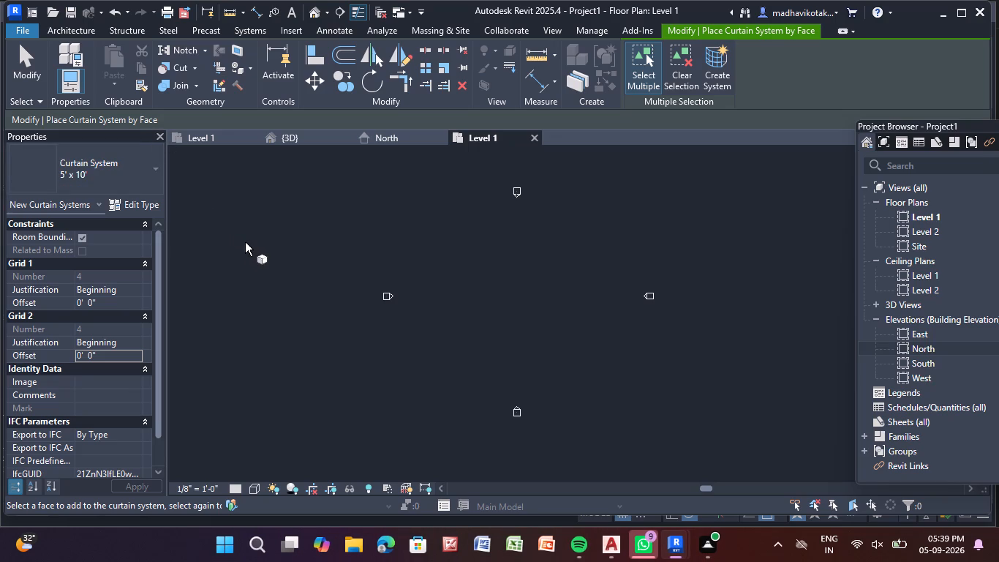
click(66, 173)
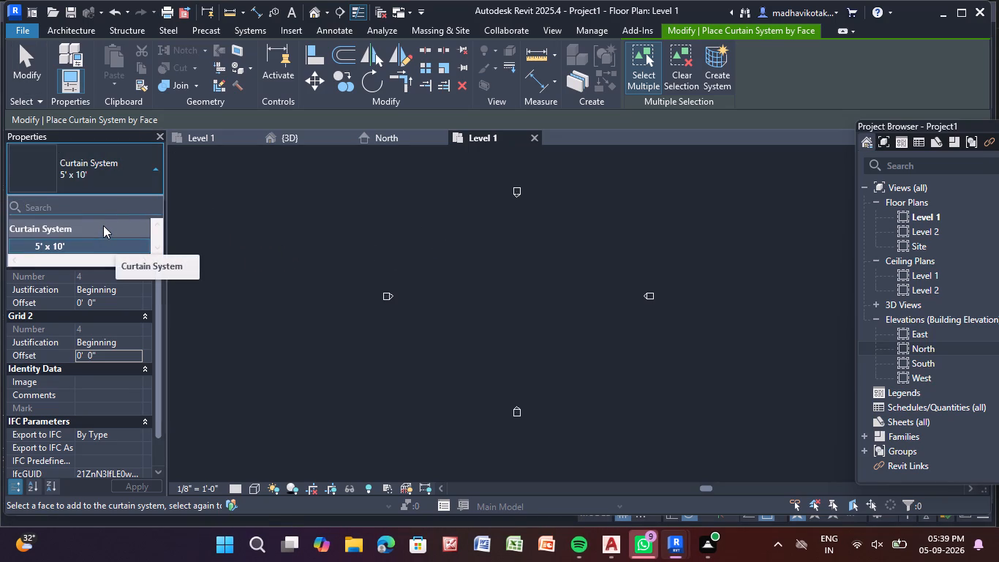
click(102, 224)
click(102, 247)
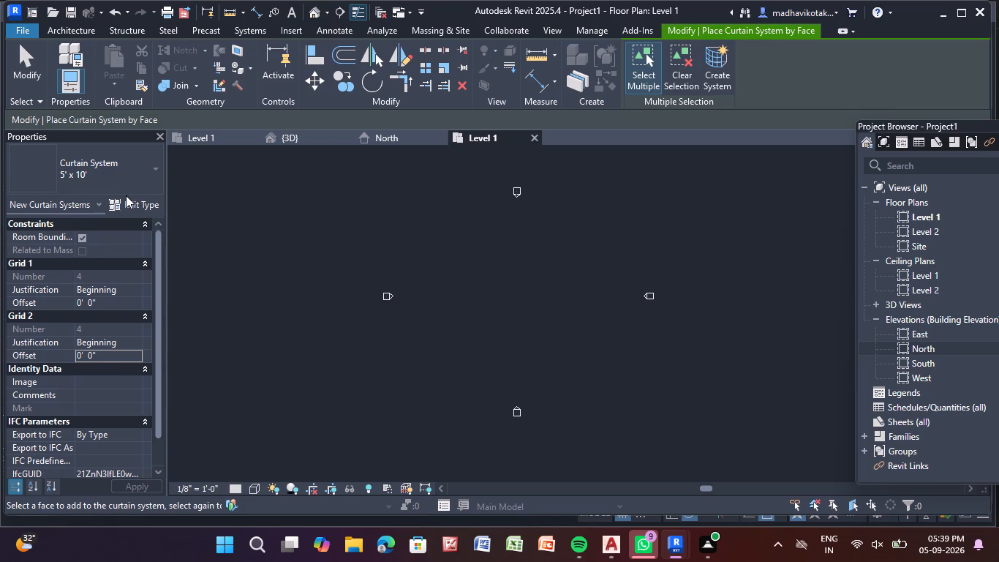
click(100, 200)
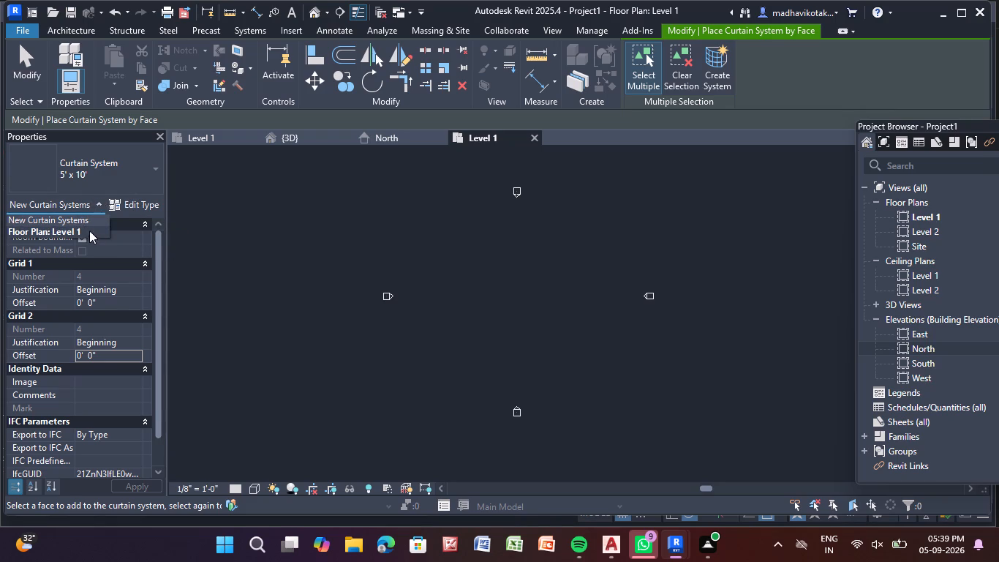
click(94, 234)
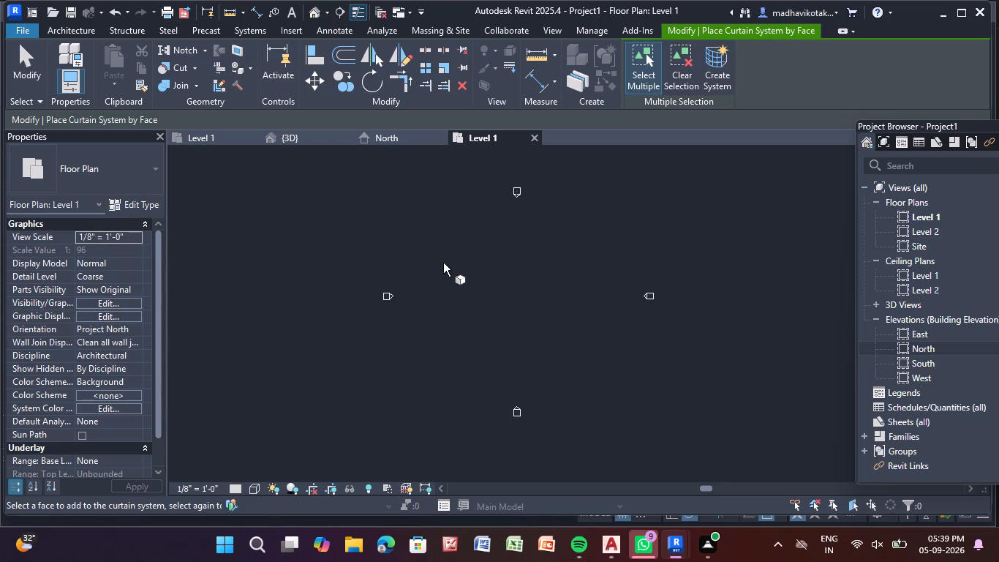
click(444, 263)
Draw a closed rectangle of four Generic - 8" walls, about 92' by 40', between the elevation markers on Level 1.
click(78, 27)
click(72, 52)
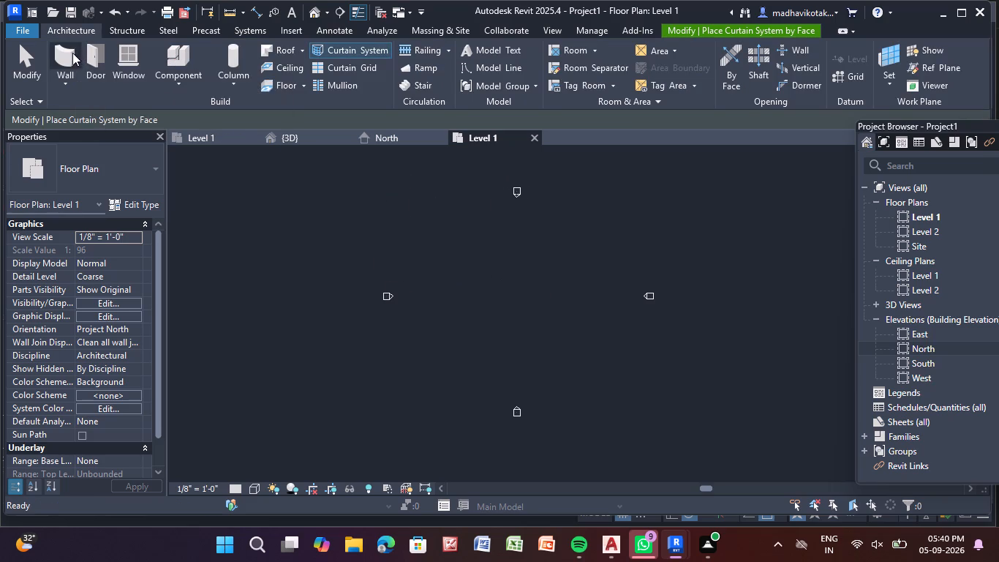
click(434, 246)
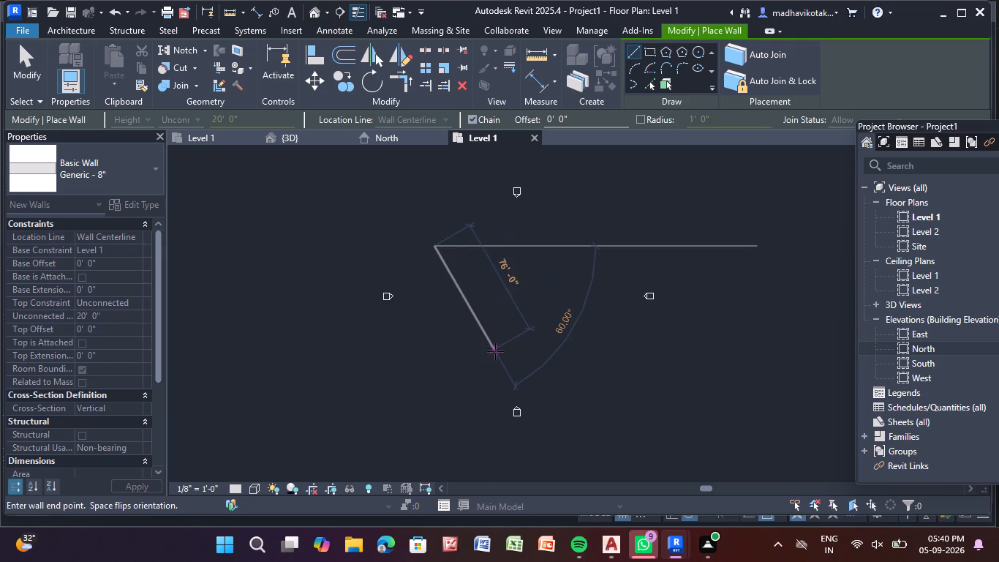
click(581, 249)
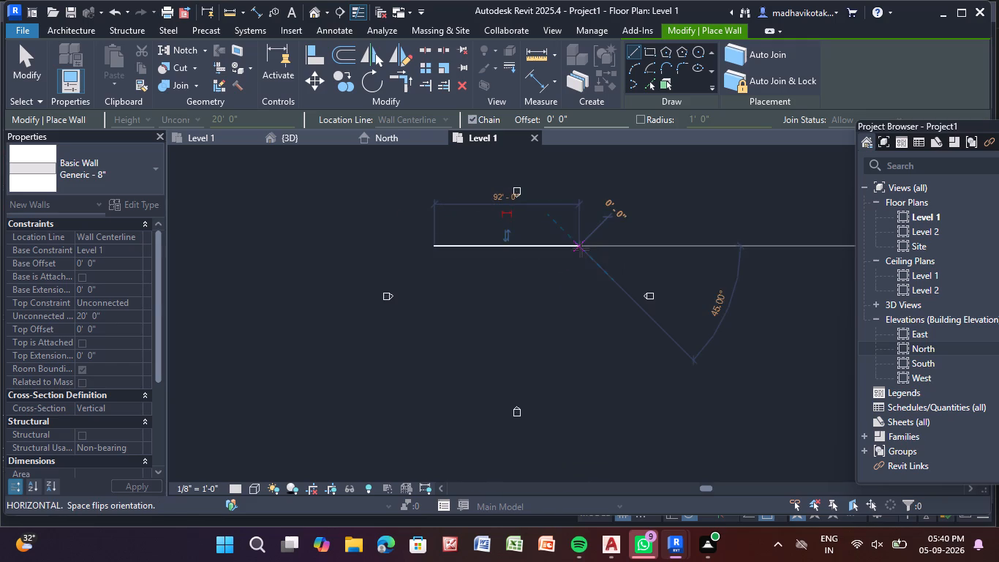
click(582, 308)
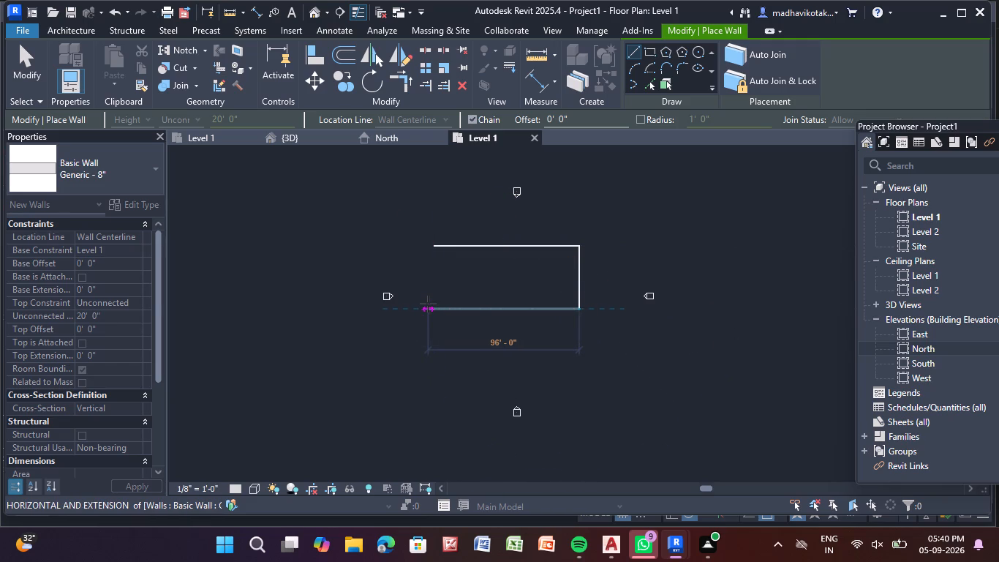
click(429, 306)
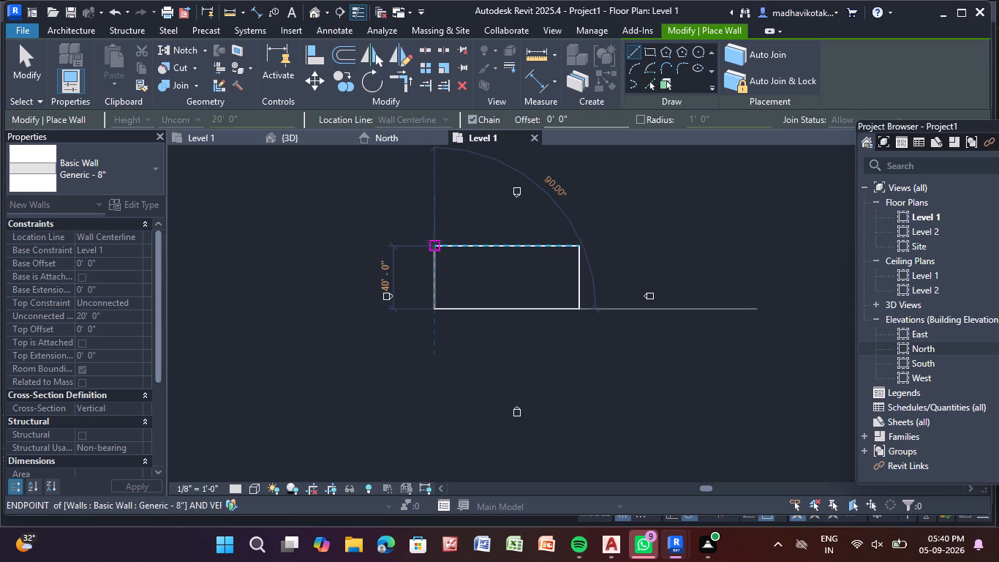
click(431, 240)
key(Escape)
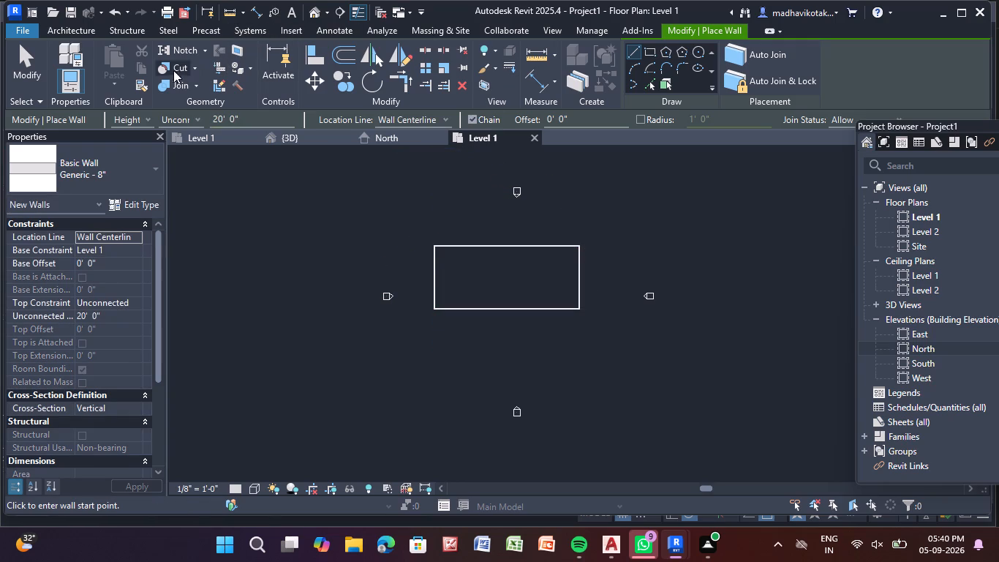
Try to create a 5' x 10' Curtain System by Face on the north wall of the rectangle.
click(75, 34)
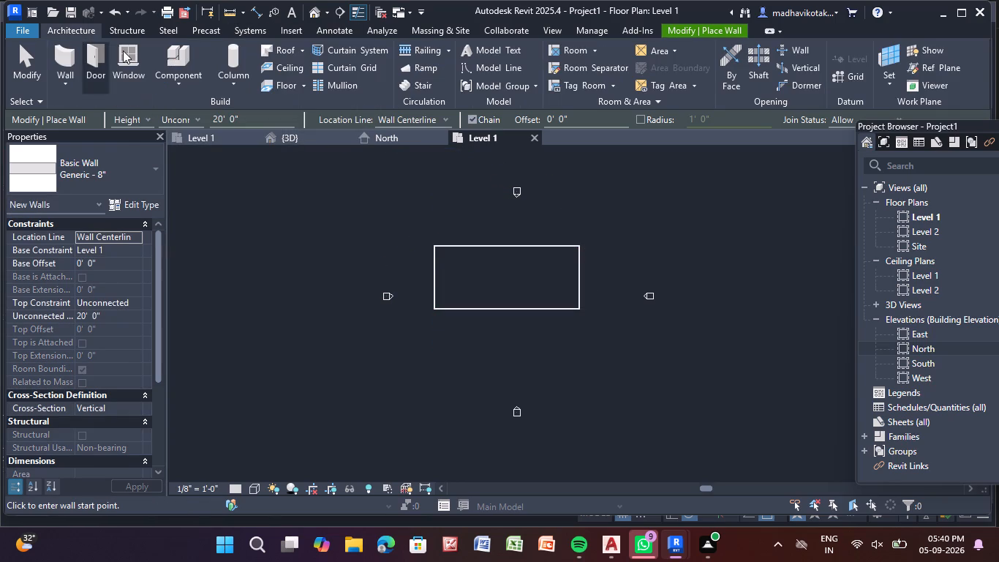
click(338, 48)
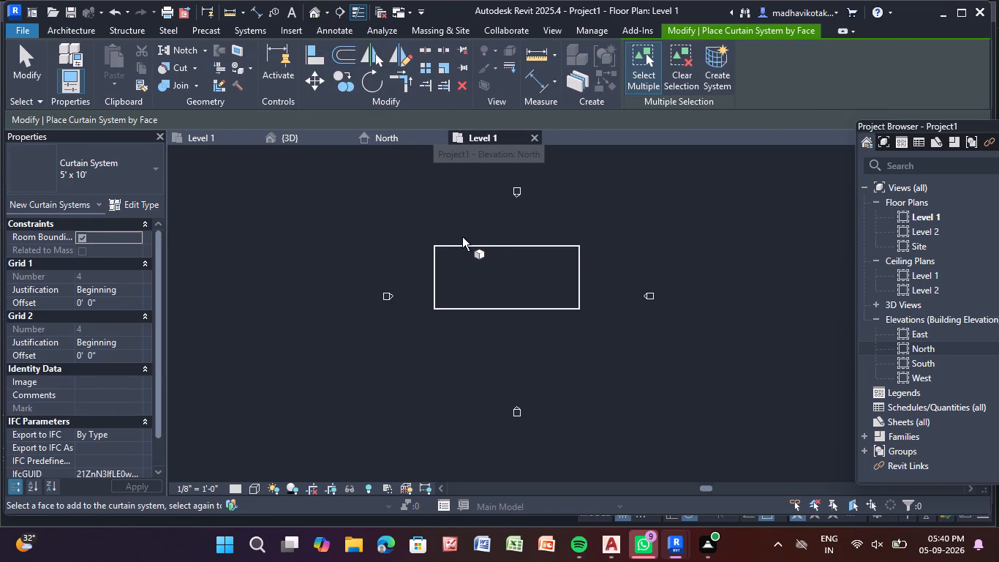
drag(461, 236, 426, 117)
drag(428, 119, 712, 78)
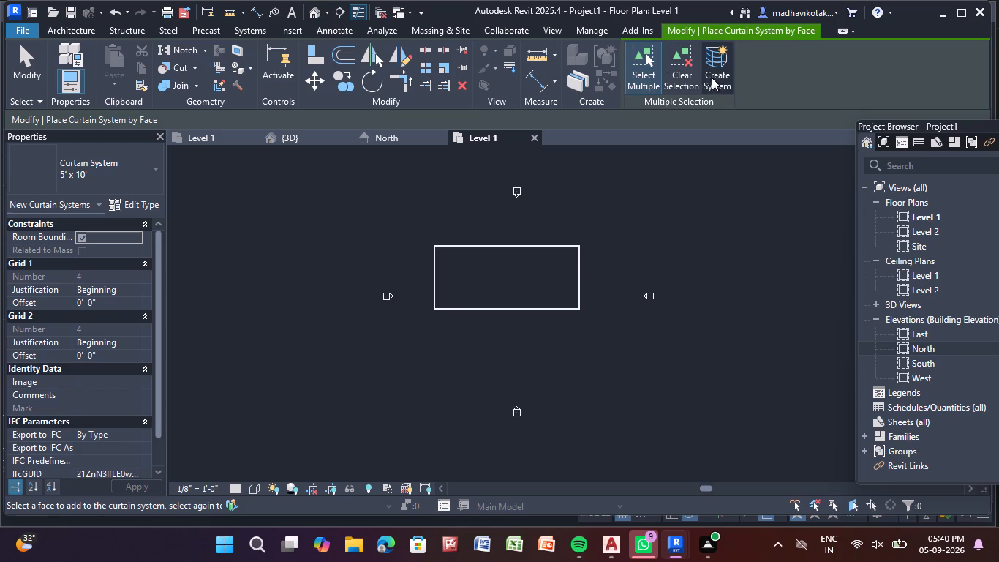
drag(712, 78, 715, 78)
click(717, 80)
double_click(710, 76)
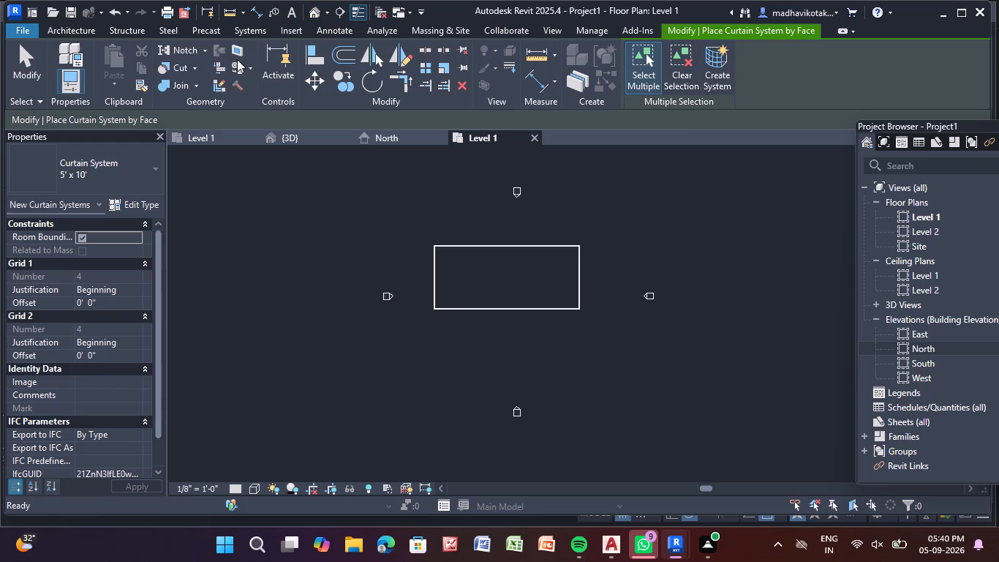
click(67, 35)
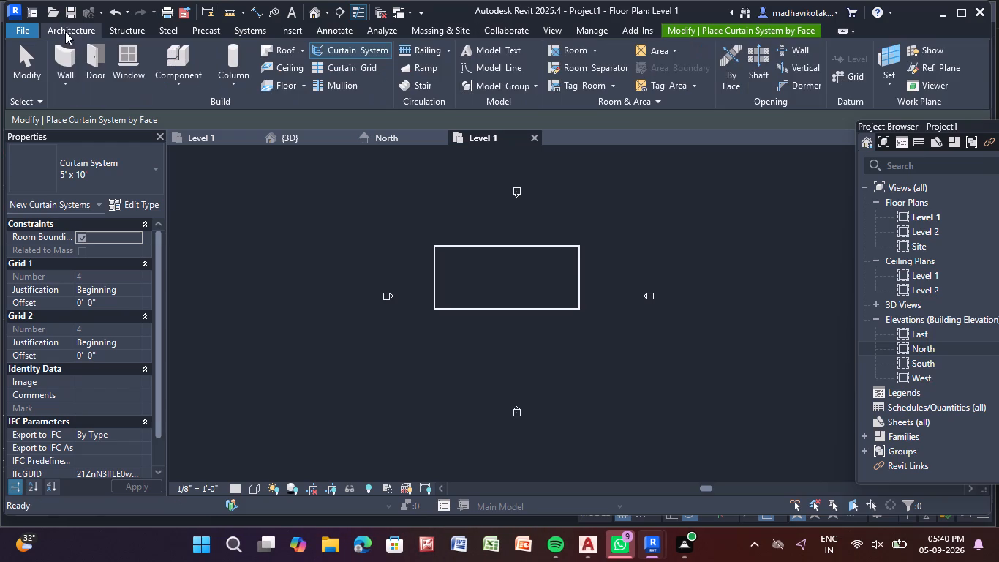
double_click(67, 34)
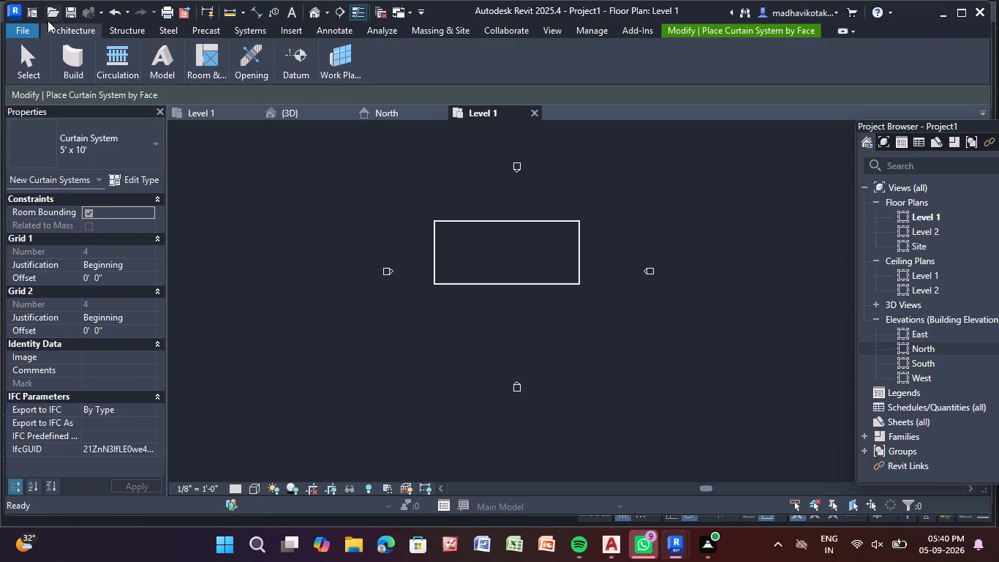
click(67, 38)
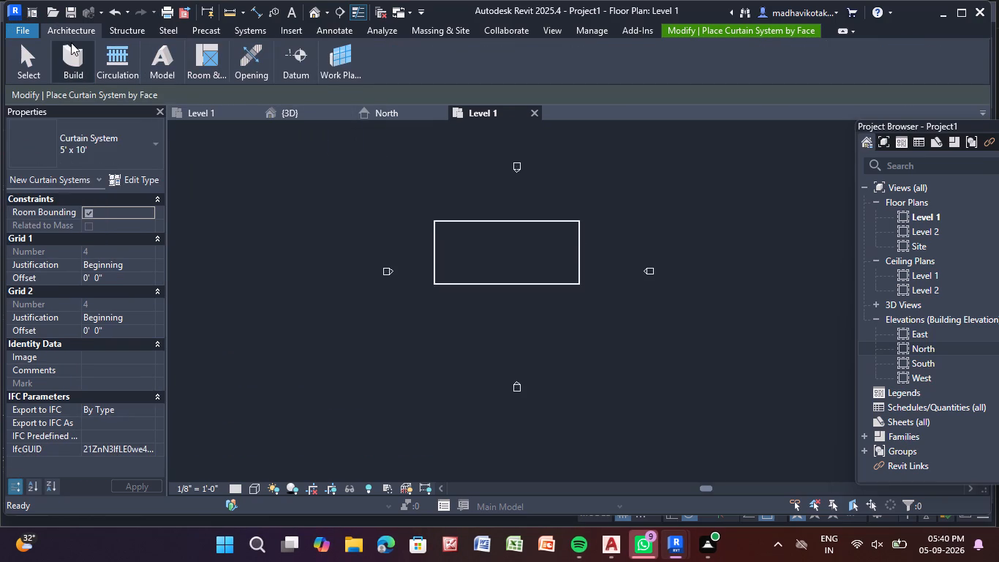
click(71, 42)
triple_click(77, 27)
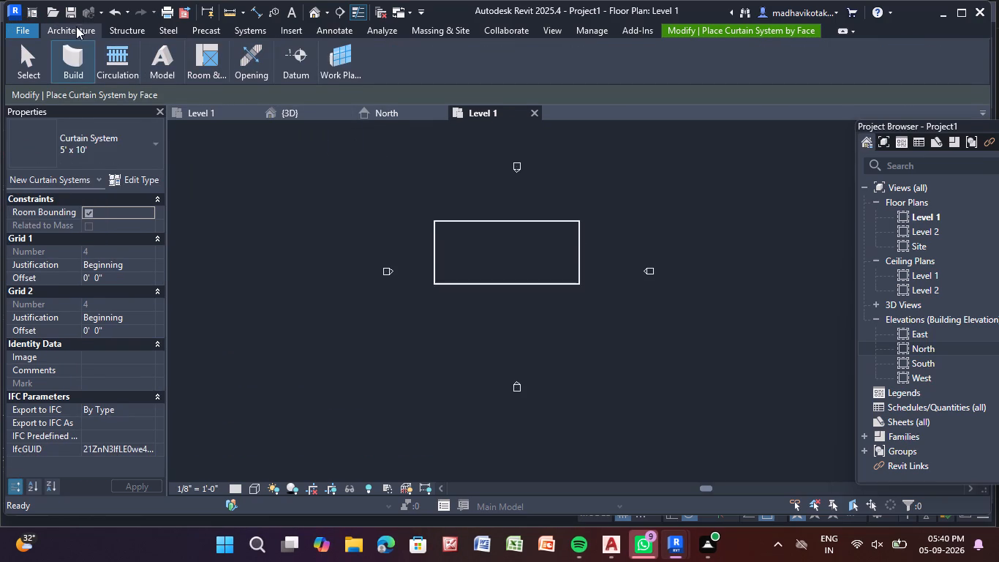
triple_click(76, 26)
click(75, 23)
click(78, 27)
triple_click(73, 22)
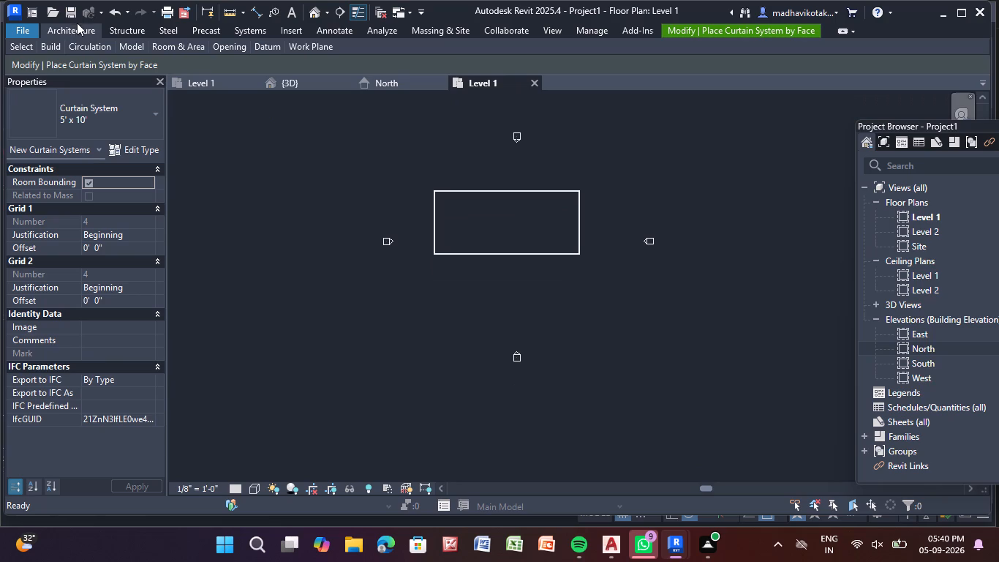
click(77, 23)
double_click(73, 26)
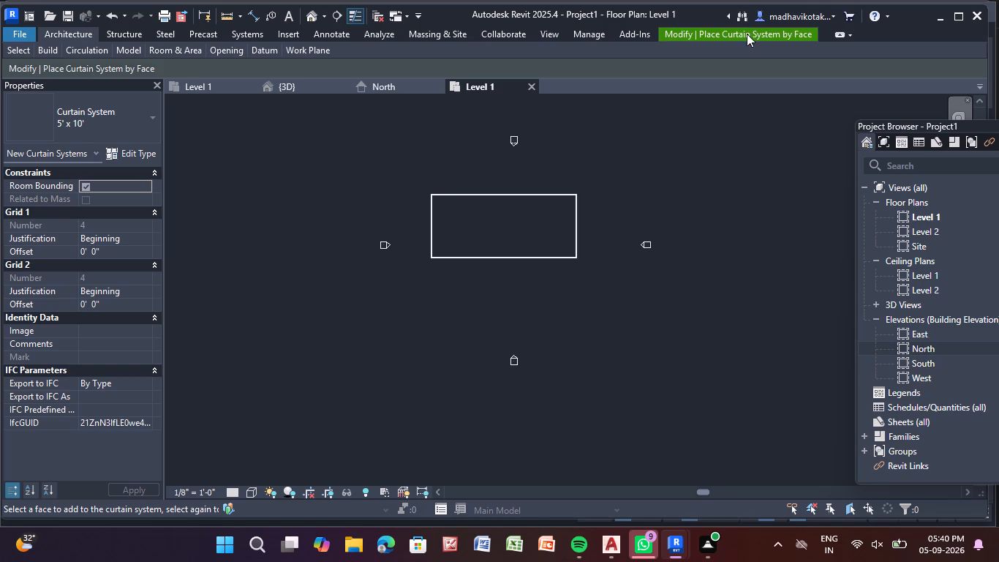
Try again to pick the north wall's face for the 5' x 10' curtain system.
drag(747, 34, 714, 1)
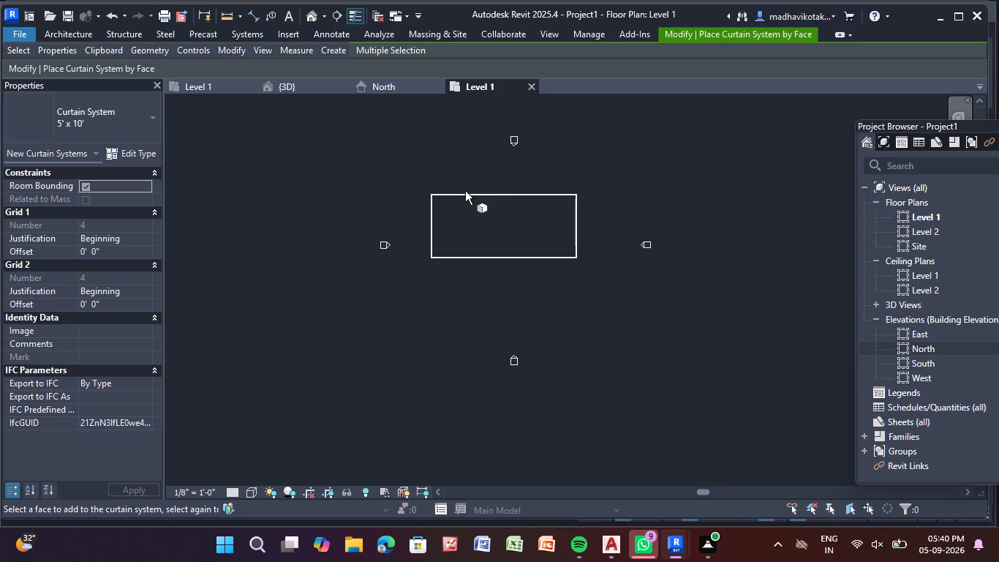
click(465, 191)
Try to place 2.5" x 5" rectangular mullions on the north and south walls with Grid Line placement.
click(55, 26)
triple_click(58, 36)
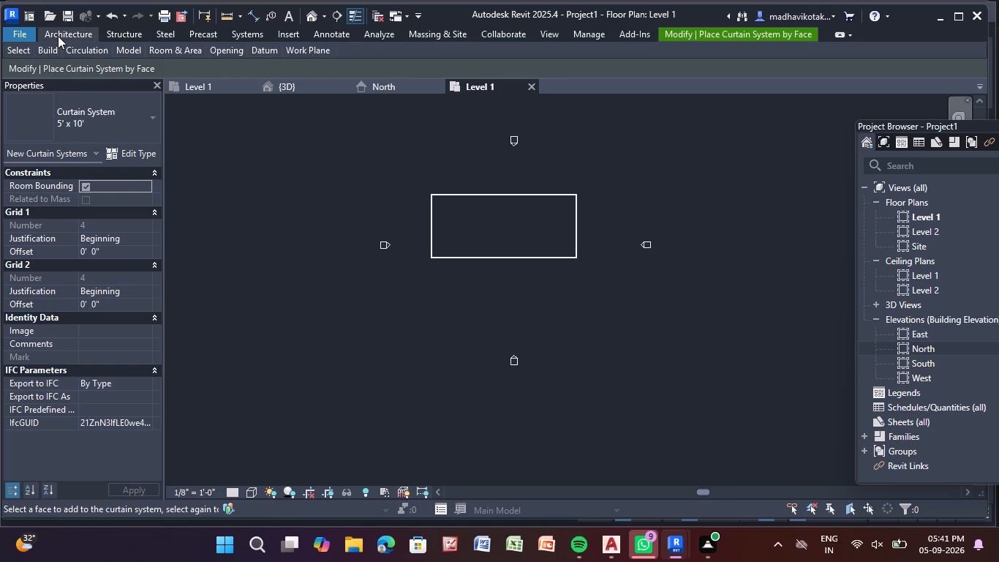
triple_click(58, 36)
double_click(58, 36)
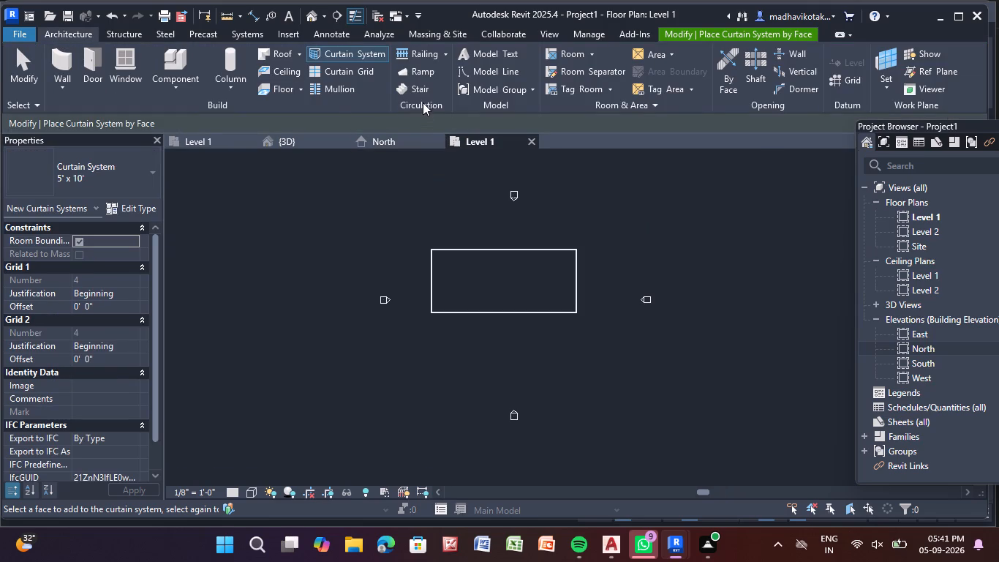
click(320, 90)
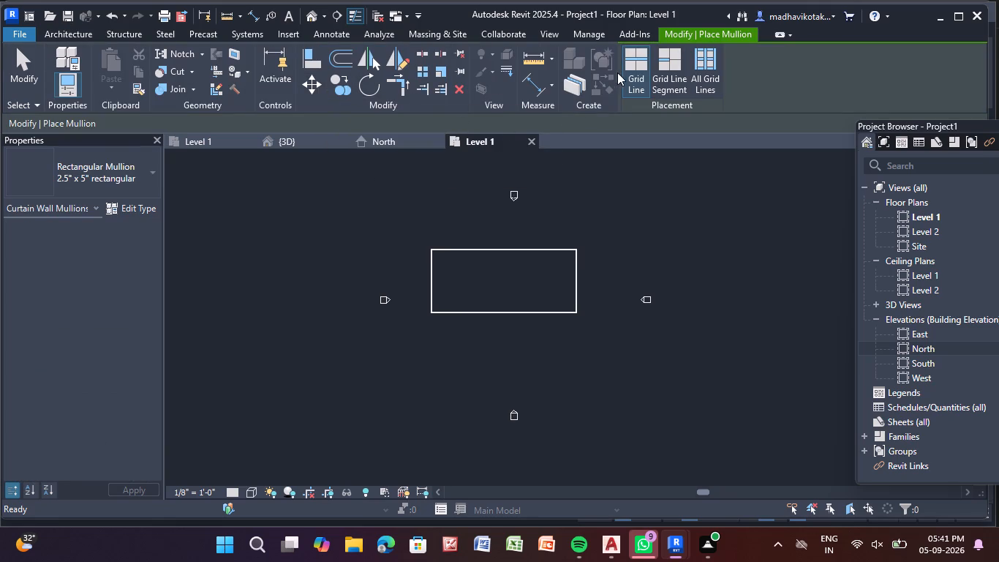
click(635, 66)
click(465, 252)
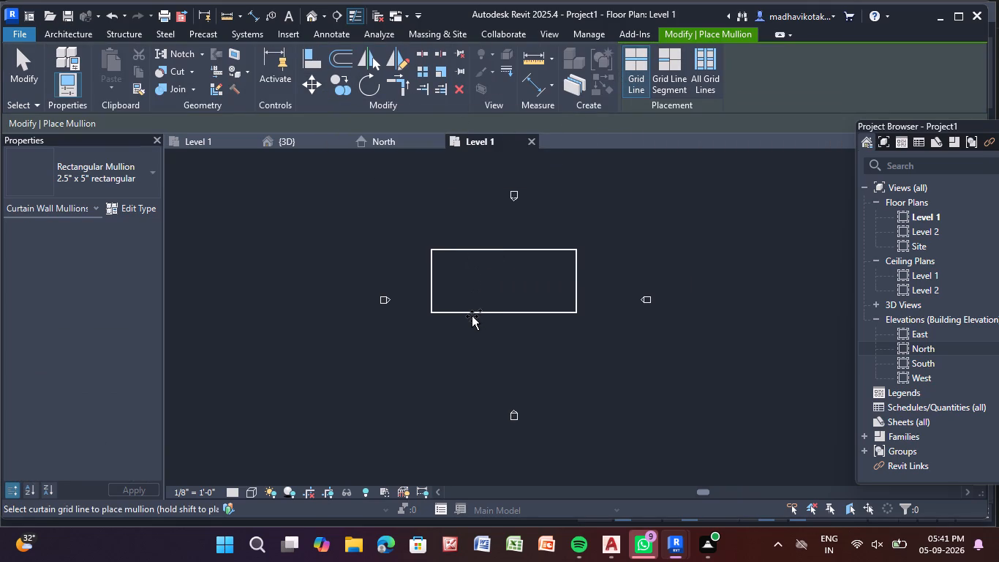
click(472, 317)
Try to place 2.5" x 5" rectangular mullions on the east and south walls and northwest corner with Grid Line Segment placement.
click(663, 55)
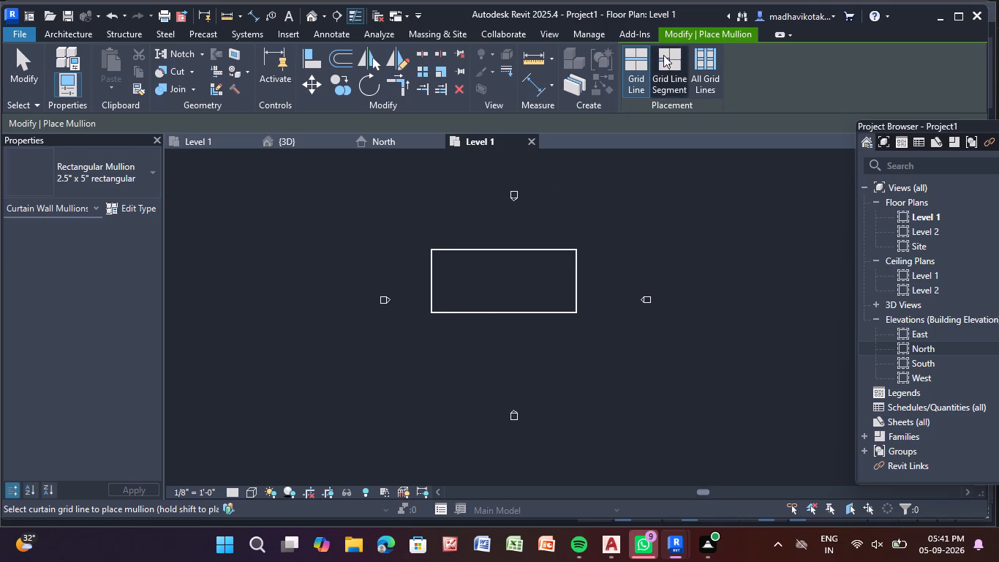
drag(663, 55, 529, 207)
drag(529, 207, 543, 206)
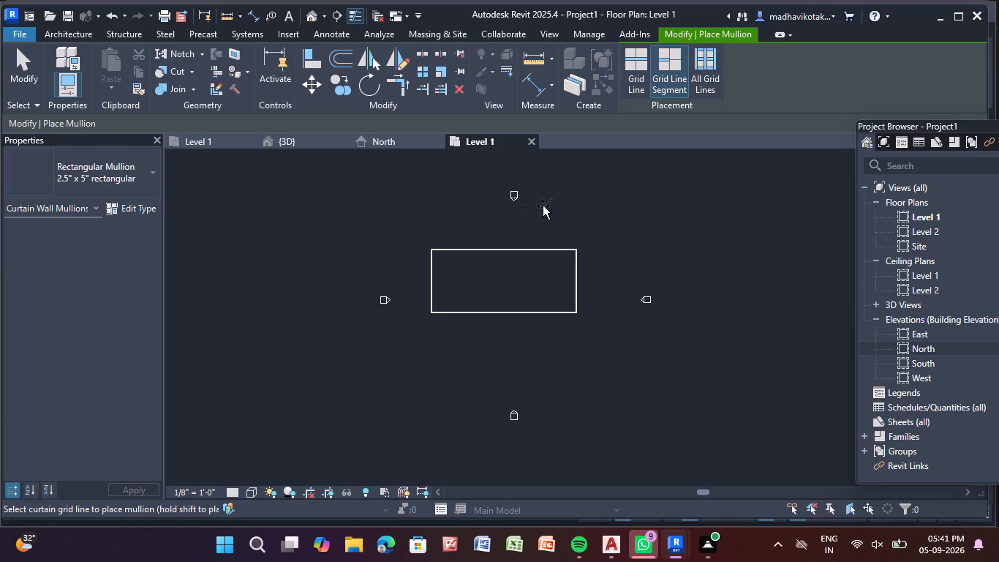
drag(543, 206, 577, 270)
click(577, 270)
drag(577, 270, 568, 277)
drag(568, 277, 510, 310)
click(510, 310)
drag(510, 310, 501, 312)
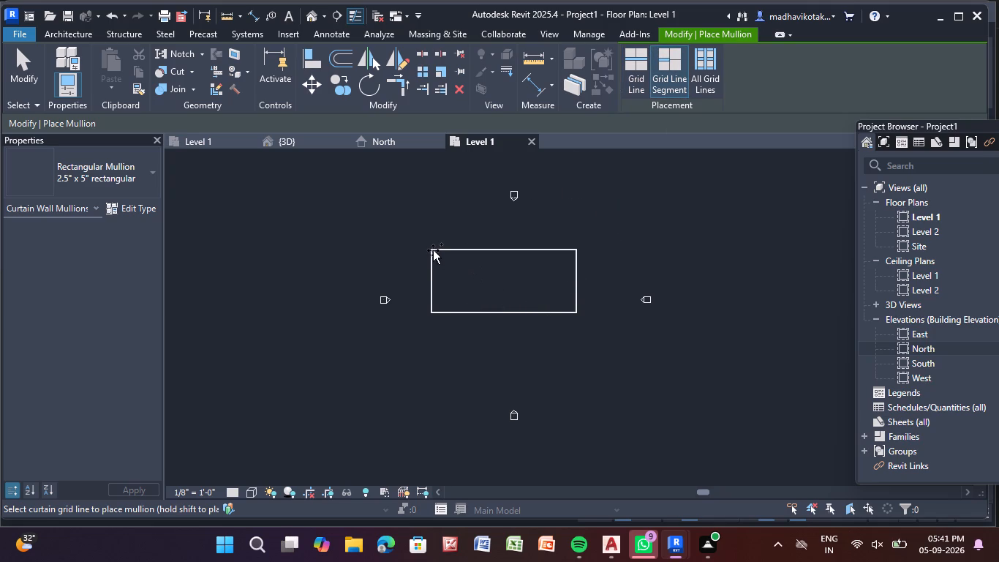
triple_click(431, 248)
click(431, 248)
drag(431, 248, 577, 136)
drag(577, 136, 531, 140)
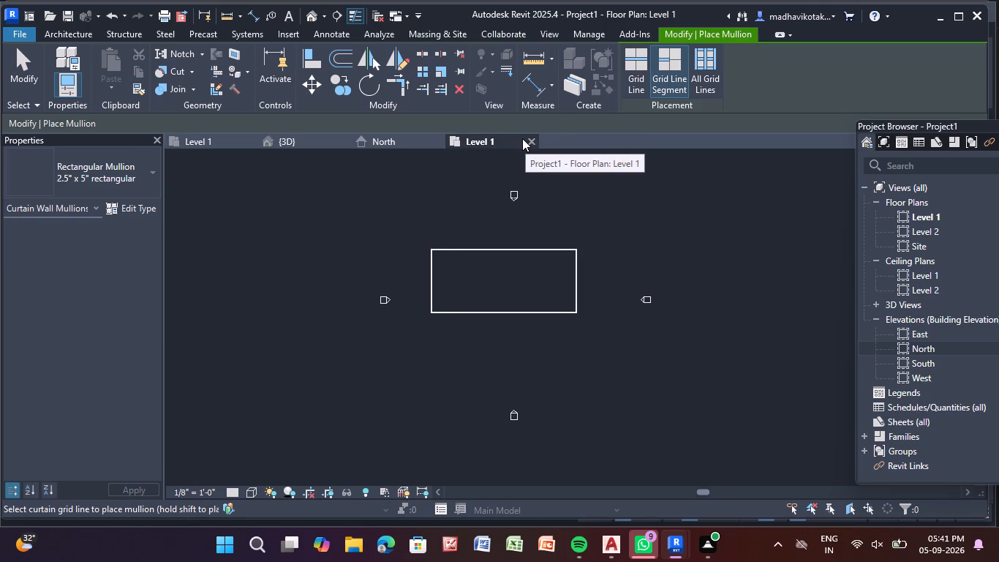
Close the Level 1 floor plan containing the rectangle of walls and return to the house model.
click(527, 143)
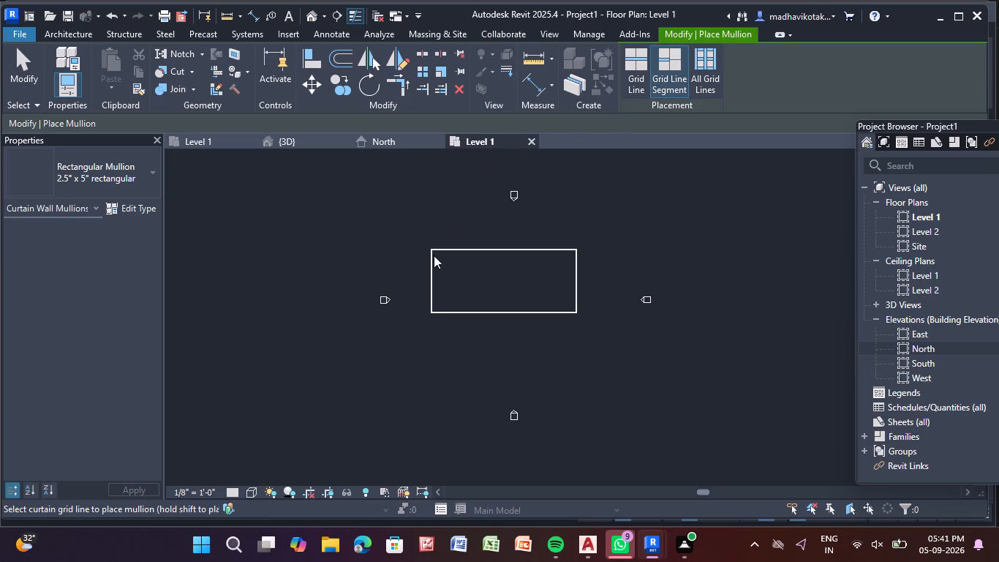
click(530, 144)
click(523, 276)
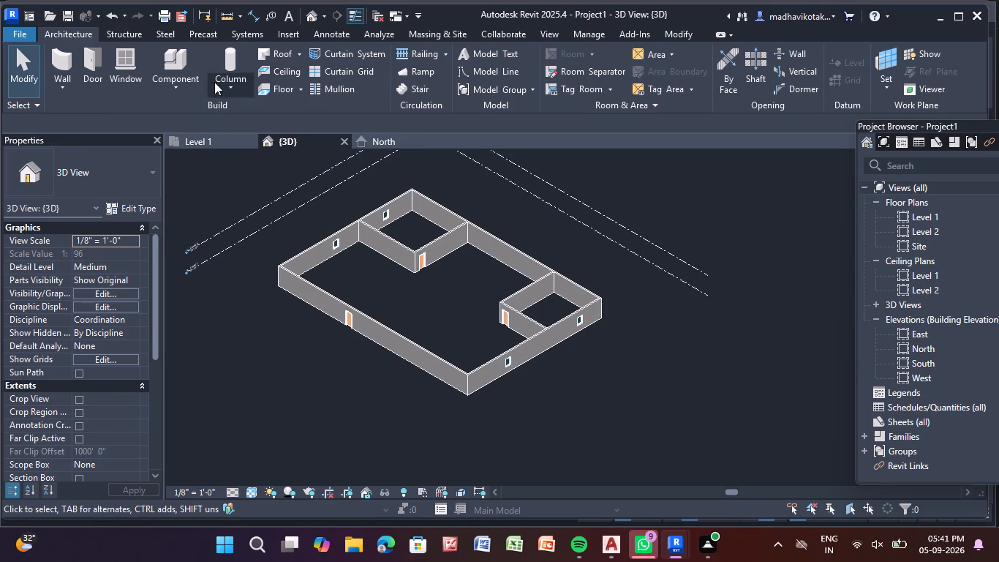
Check the type properties of the house's 3D view and inspect the interior wall of the north-west room.
click(127, 208)
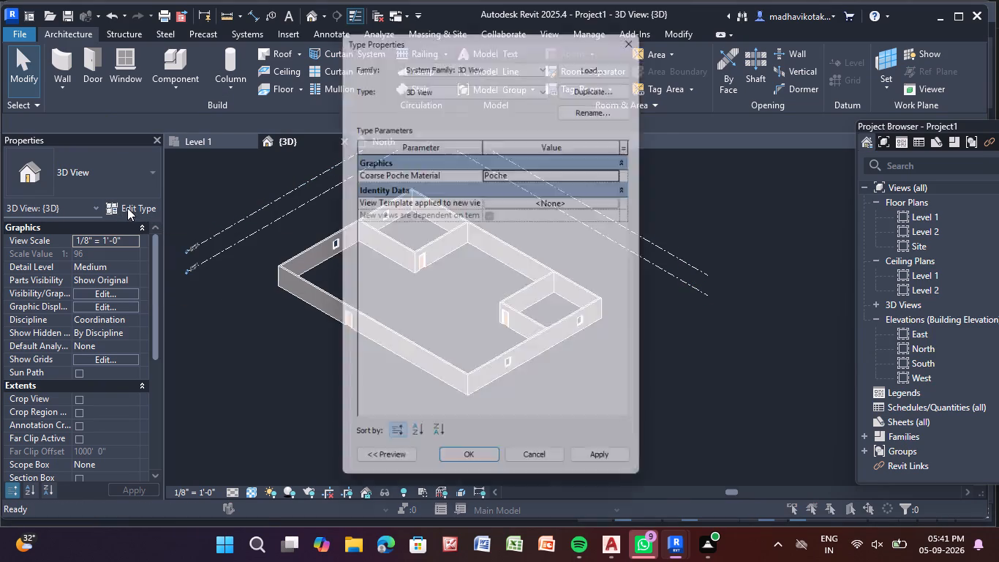
click(641, 28)
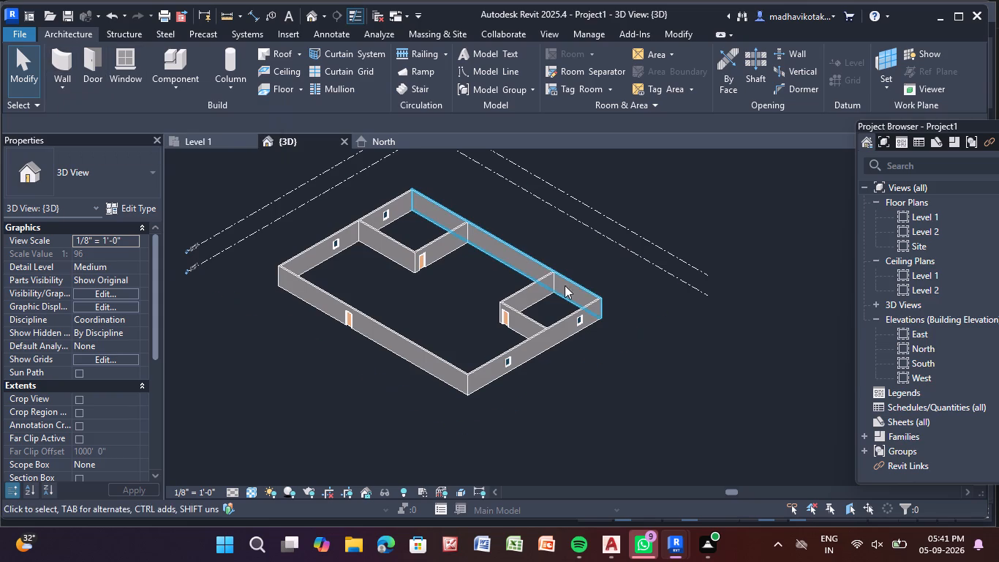
click(406, 249)
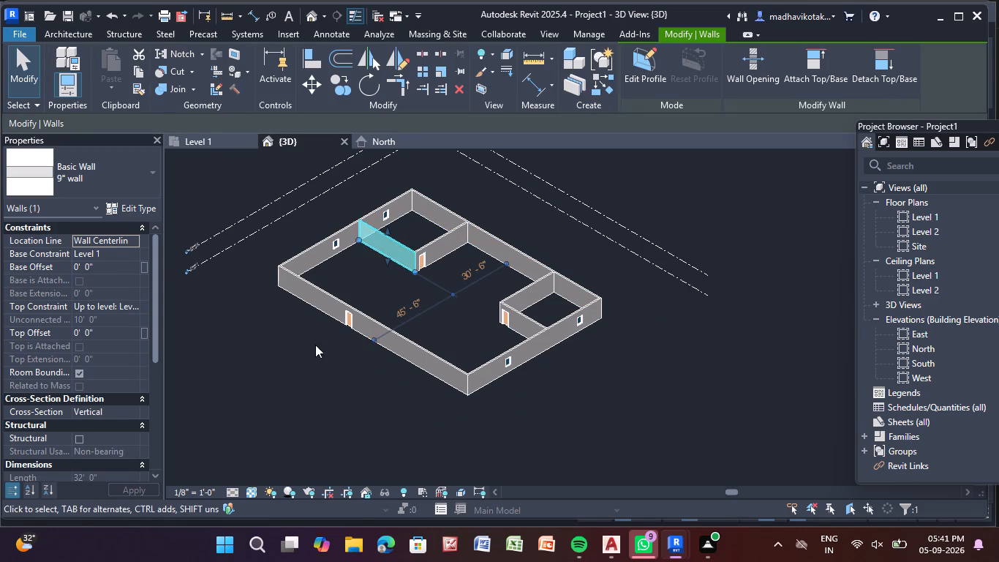
click(304, 355)
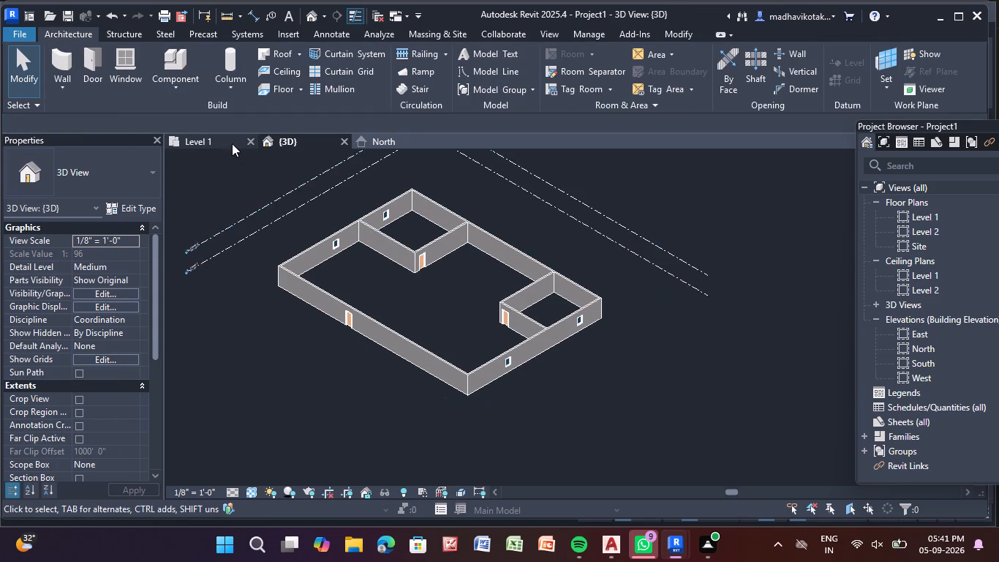
Open the house's Level 1 floor plan and review its Floor Plan type properties without changing them.
click(233, 145)
click(139, 206)
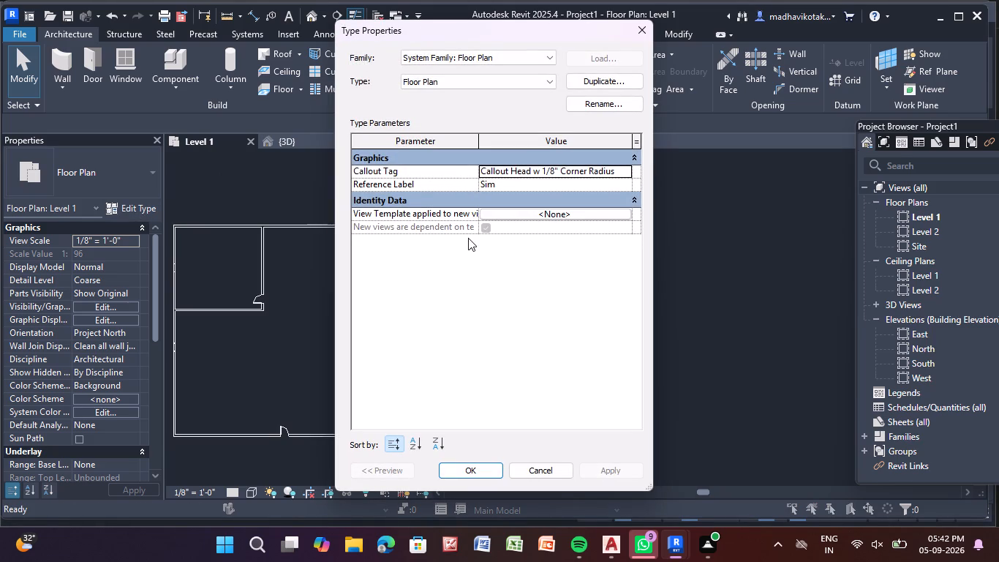
click(471, 167)
click(639, 16)
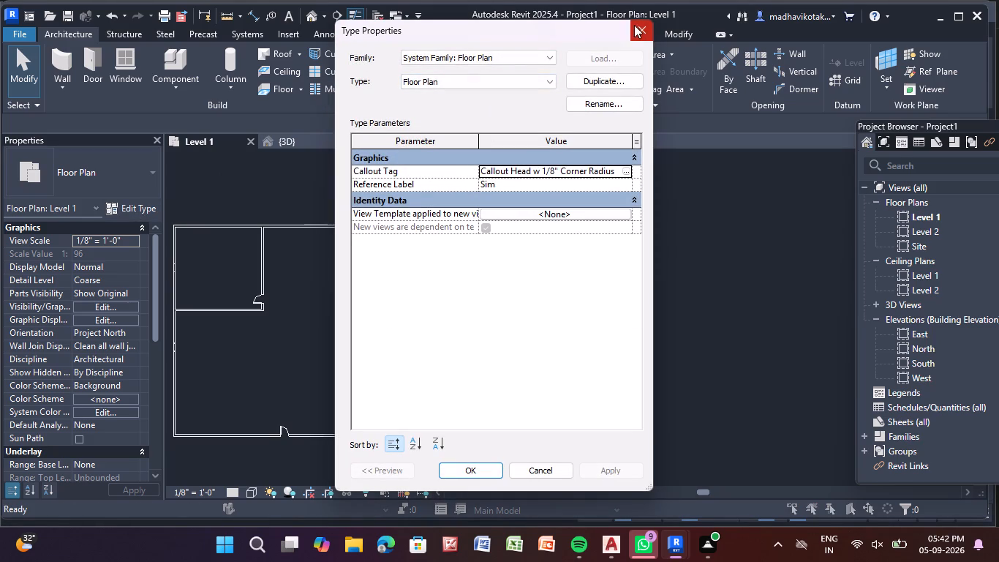
click(633, 23)
drag(646, 34, 707, 91)
click(707, 91)
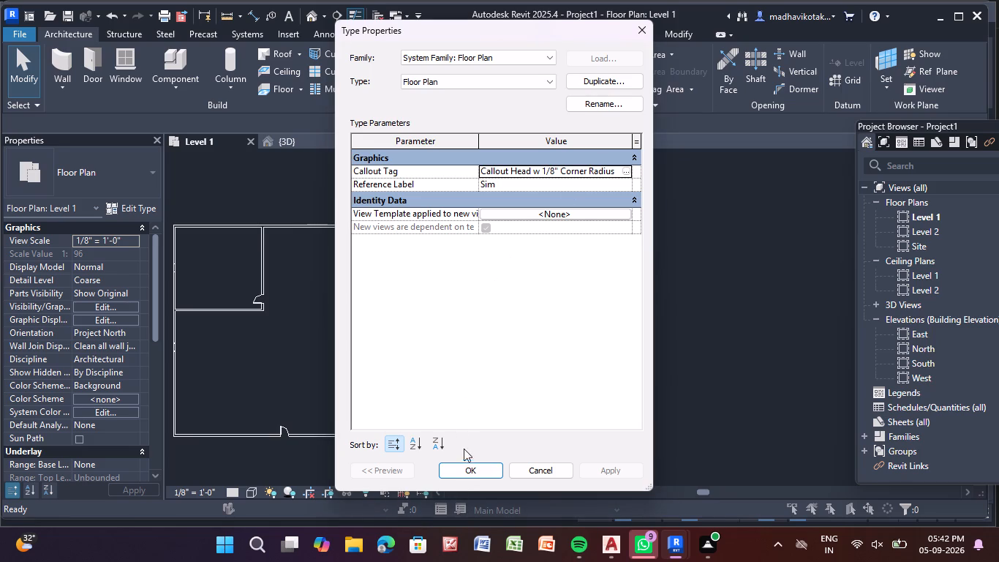
click(464, 470)
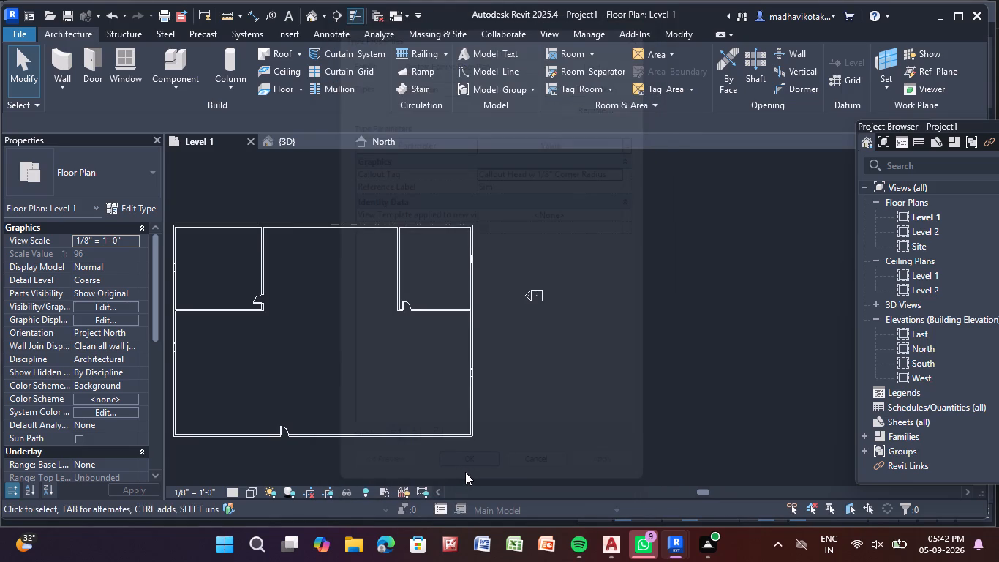
scroll(462, 468, down, 3)
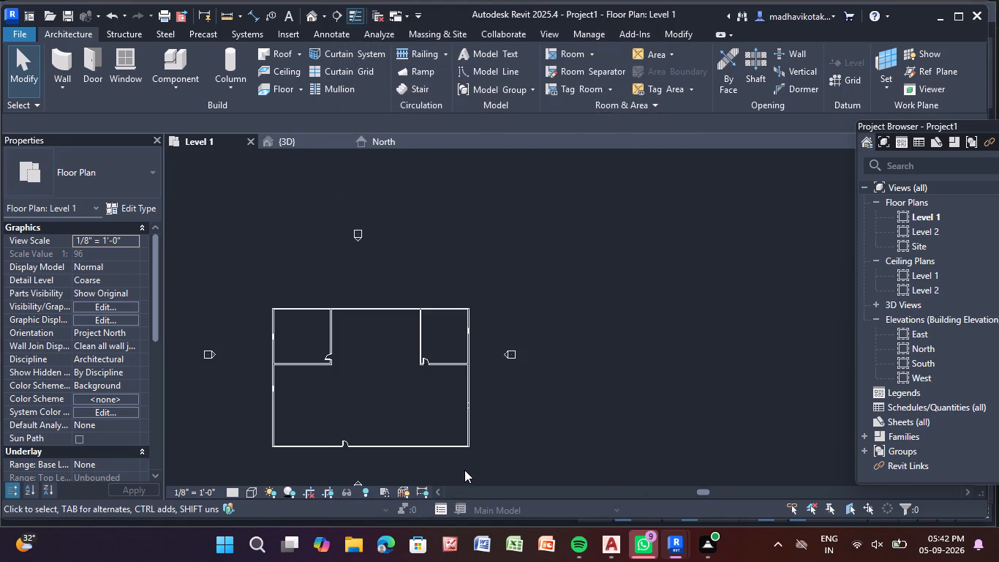
scroll(464, 468, up, 1)
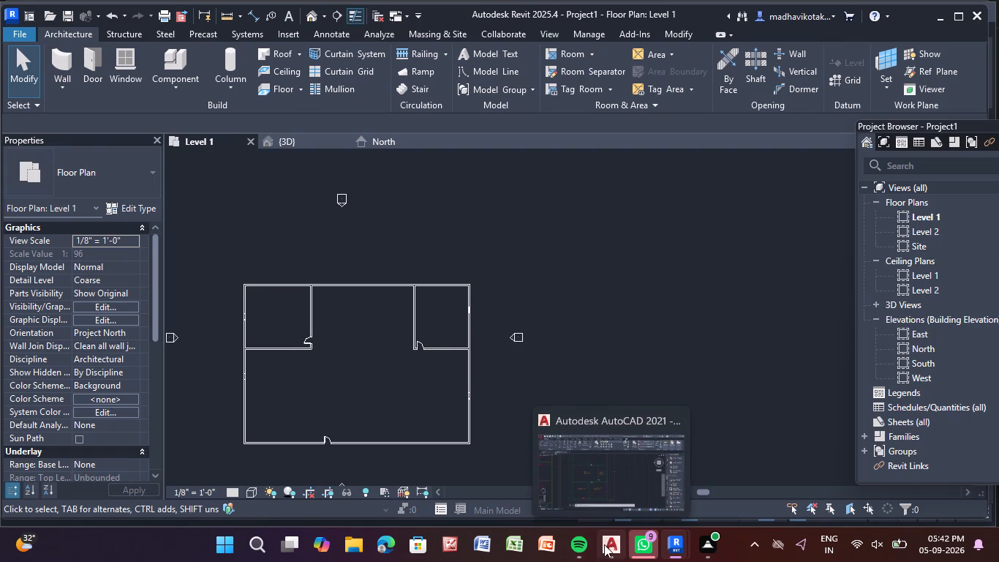
Switch to AutoCAD and examine the house floor plans and the empty area beside them in Drawing 55.dwg.
click(592, 471)
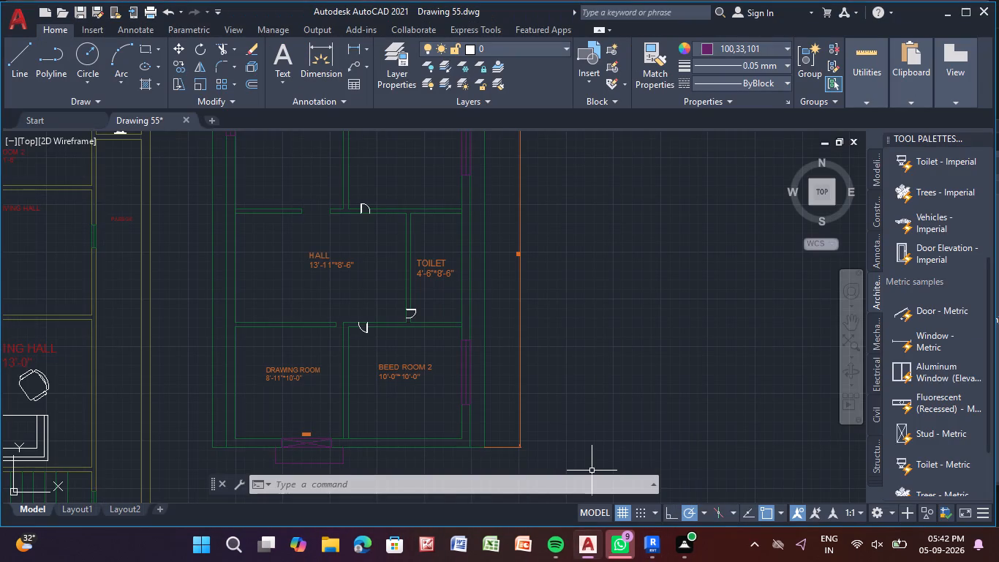
click(592, 471)
drag(592, 471, 584, 350)
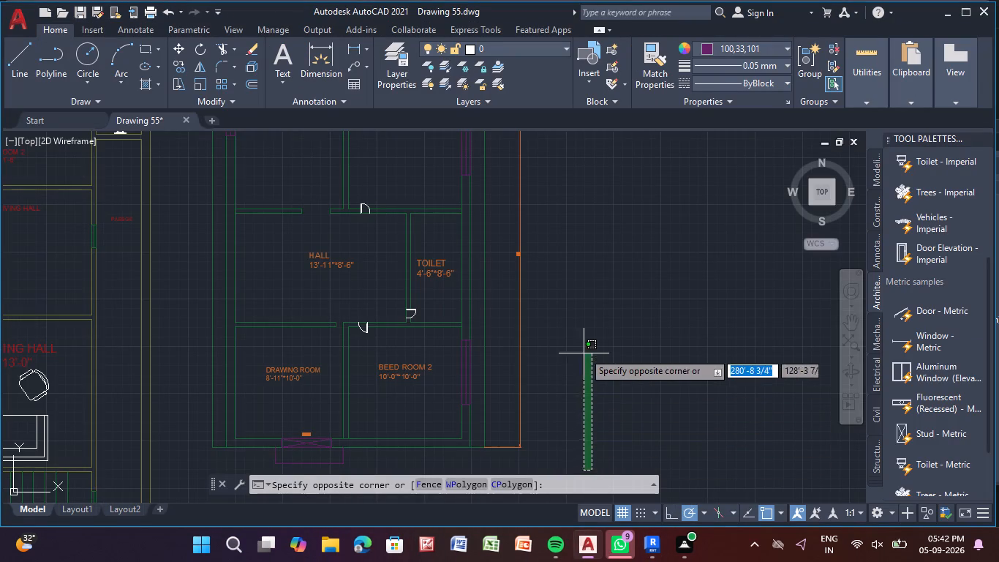
drag(584, 350, 586, 315)
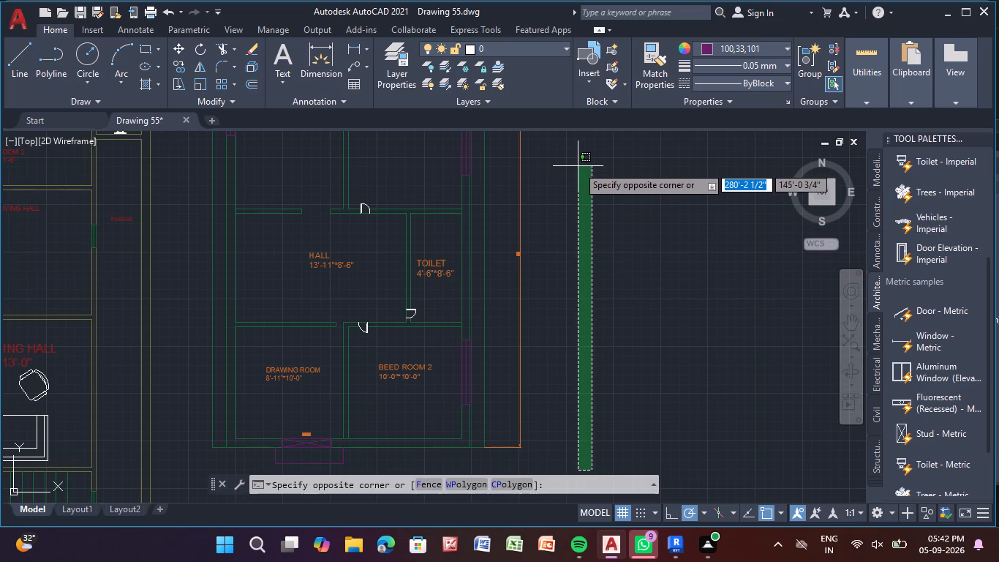
click(576, 144)
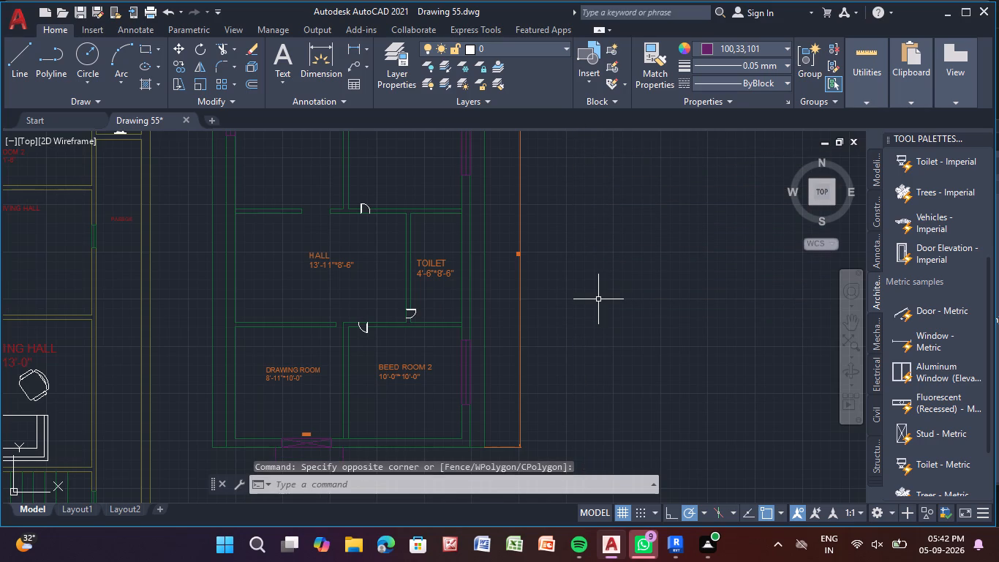
scroll(604, 269, down, 2)
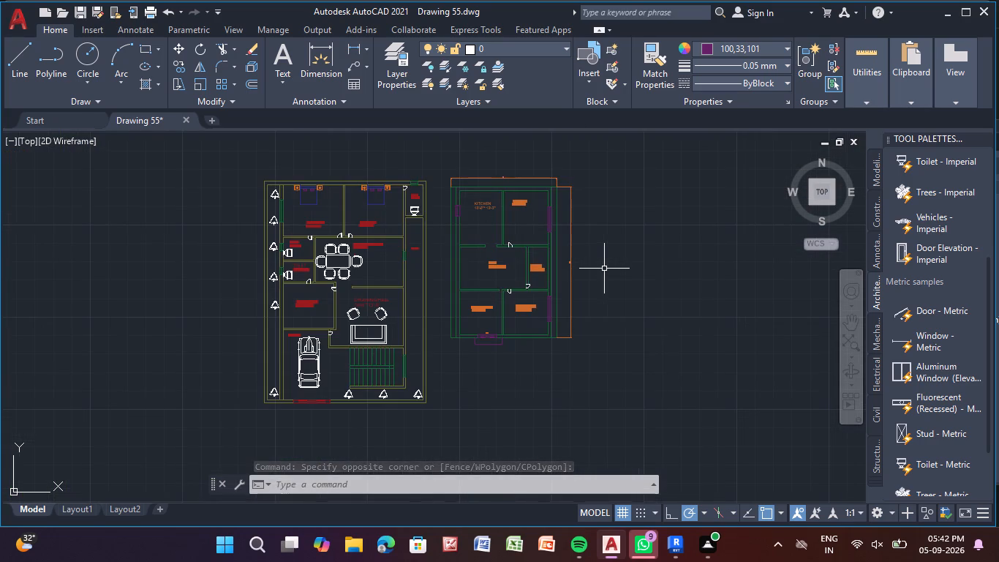
middle_drag(603, 266, 354, 295)
scroll(336, 279, up, 2)
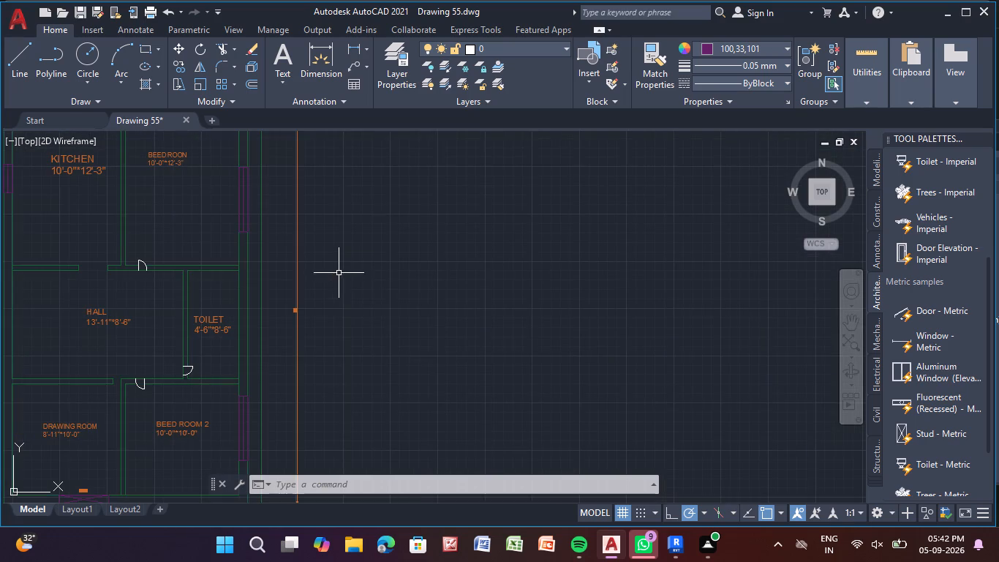
scroll(391, 305, down, 2)
middle_drag(391, 305, 308, 254)
scroll(347, 282, up, 1)
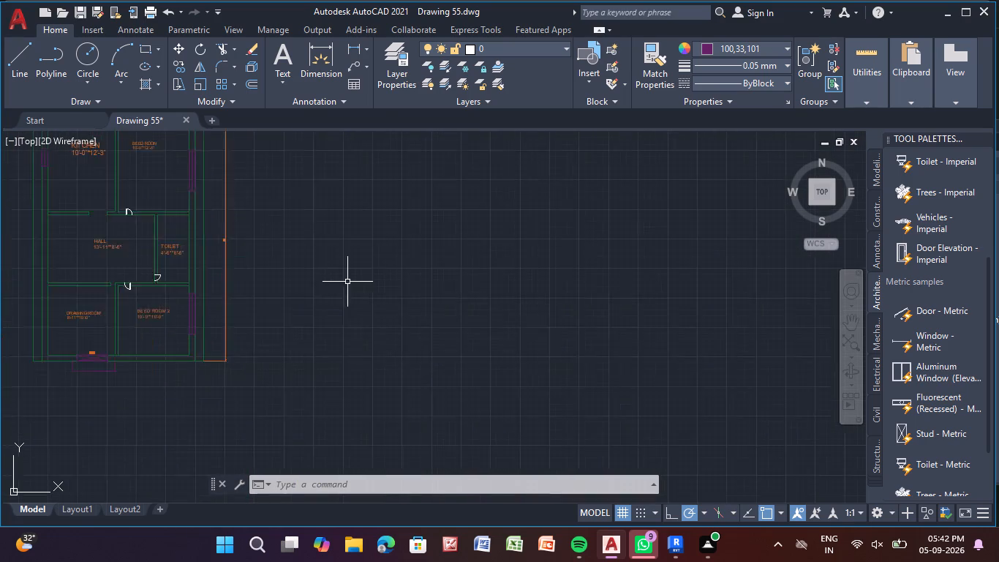
scroll(349, 282, up, 1)
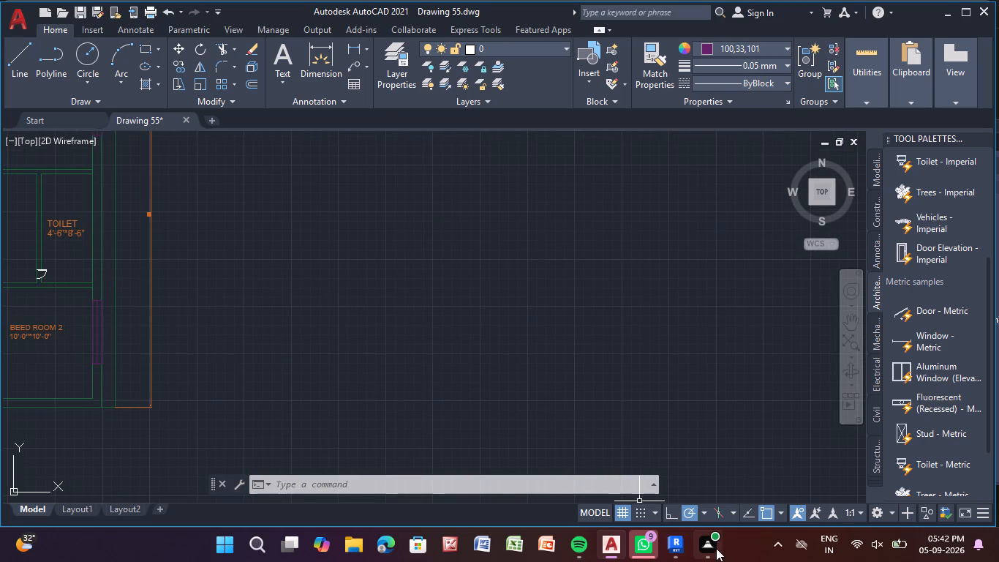
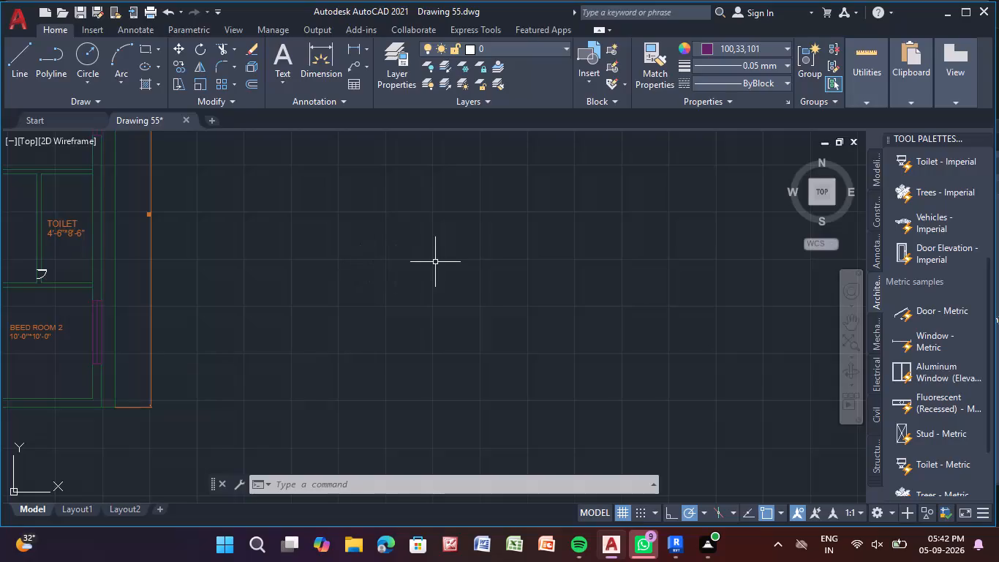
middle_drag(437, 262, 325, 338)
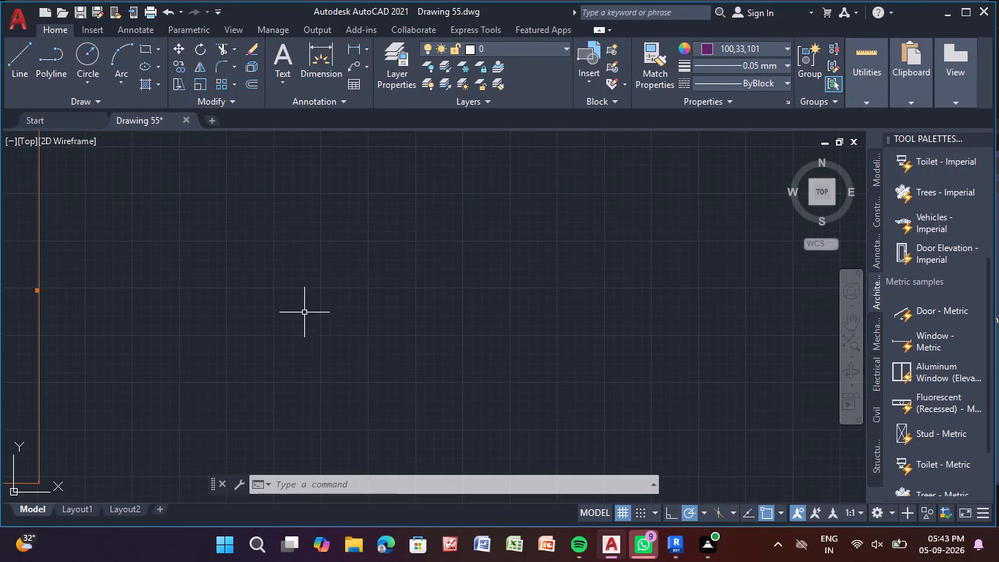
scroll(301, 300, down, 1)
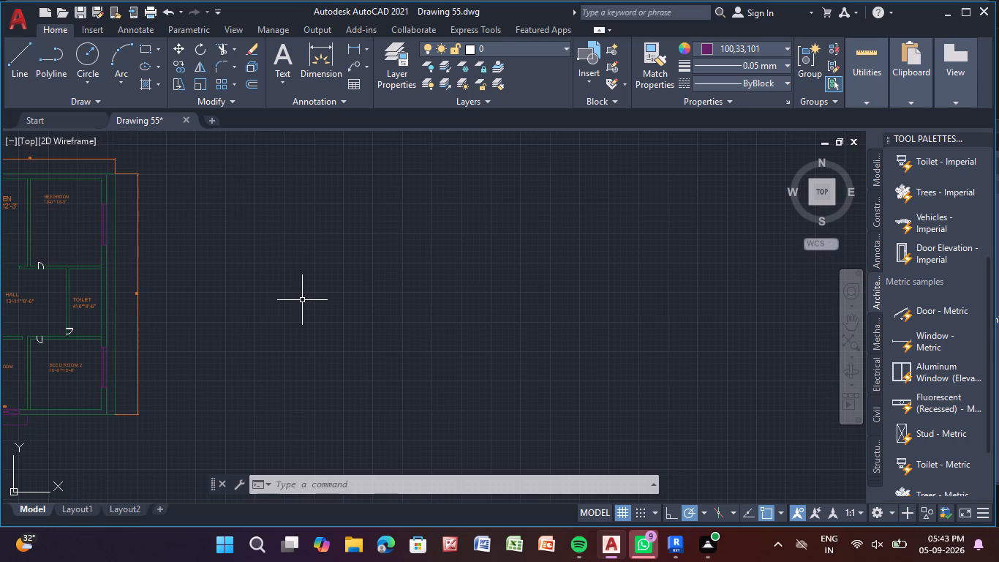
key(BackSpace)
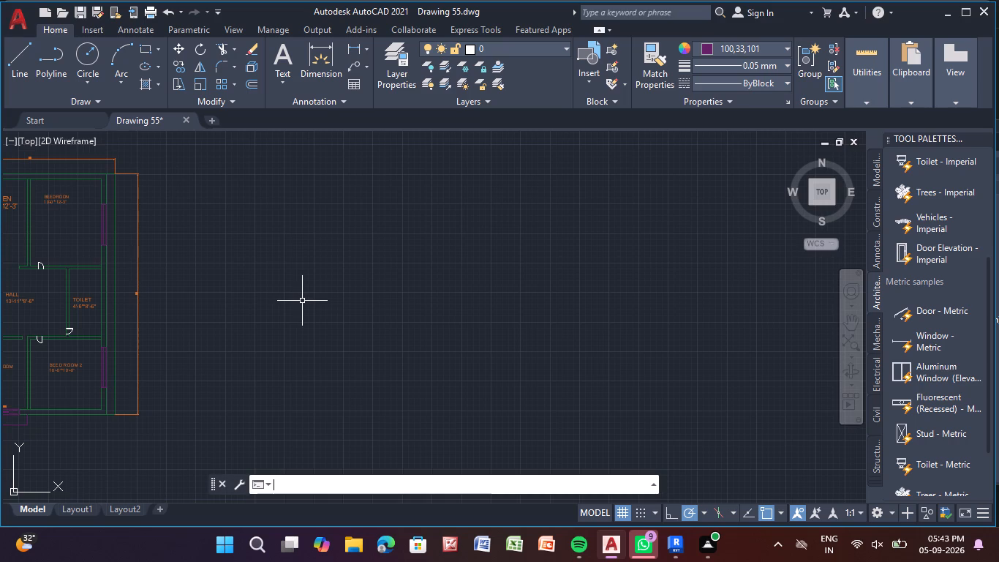
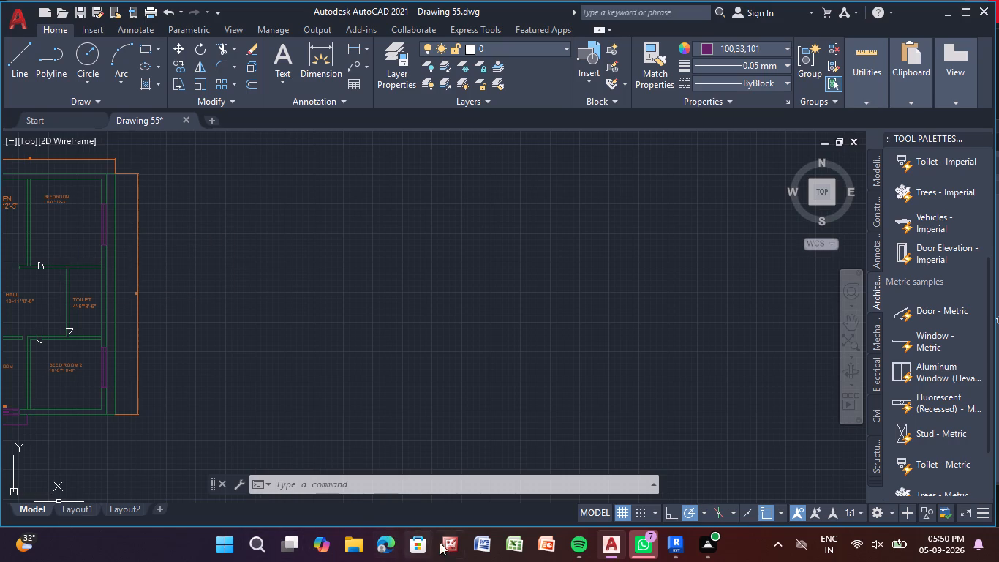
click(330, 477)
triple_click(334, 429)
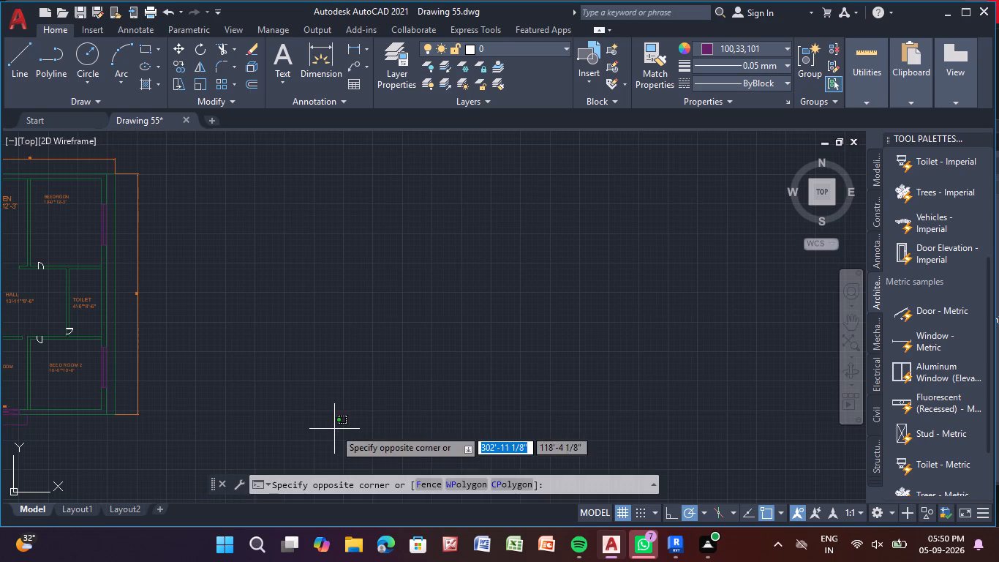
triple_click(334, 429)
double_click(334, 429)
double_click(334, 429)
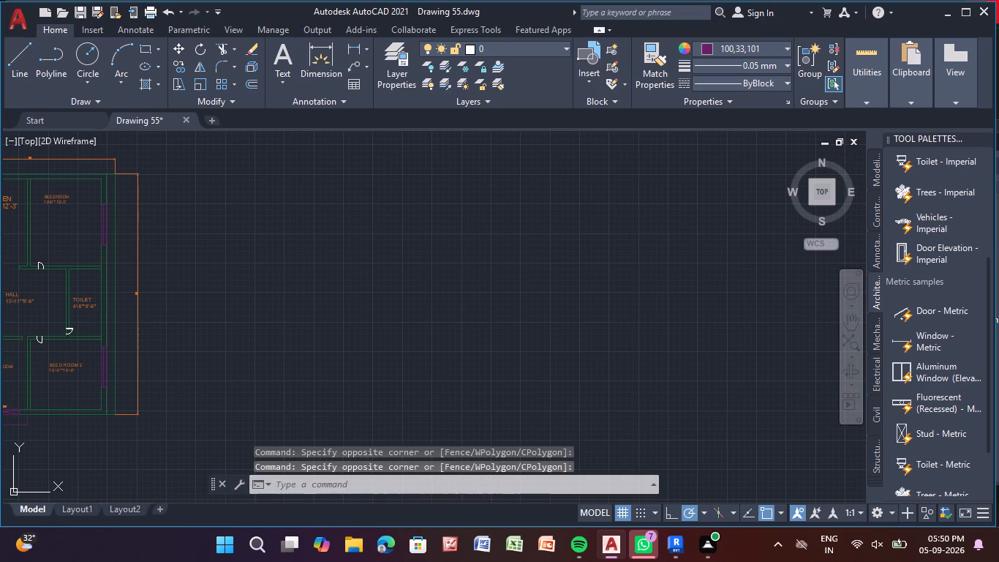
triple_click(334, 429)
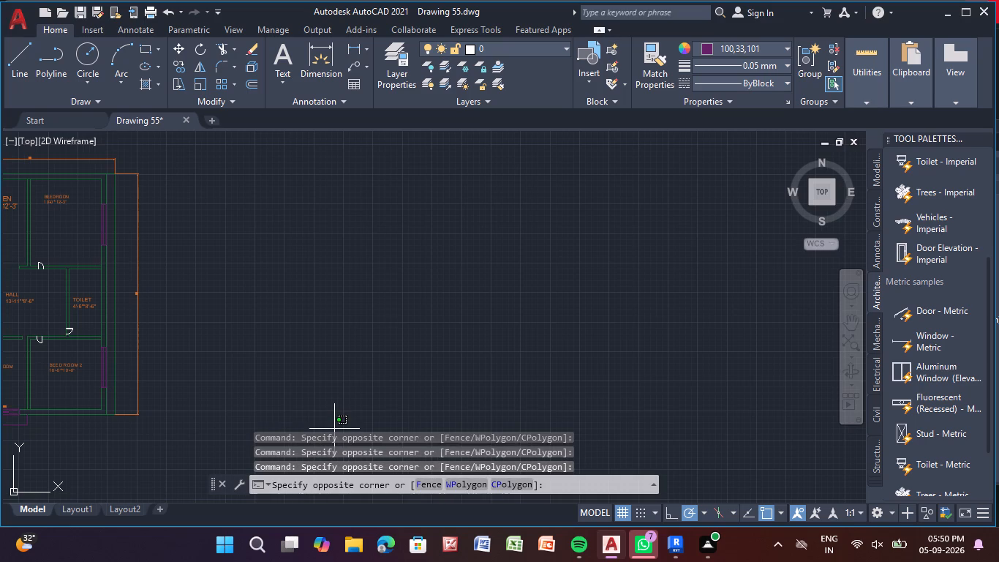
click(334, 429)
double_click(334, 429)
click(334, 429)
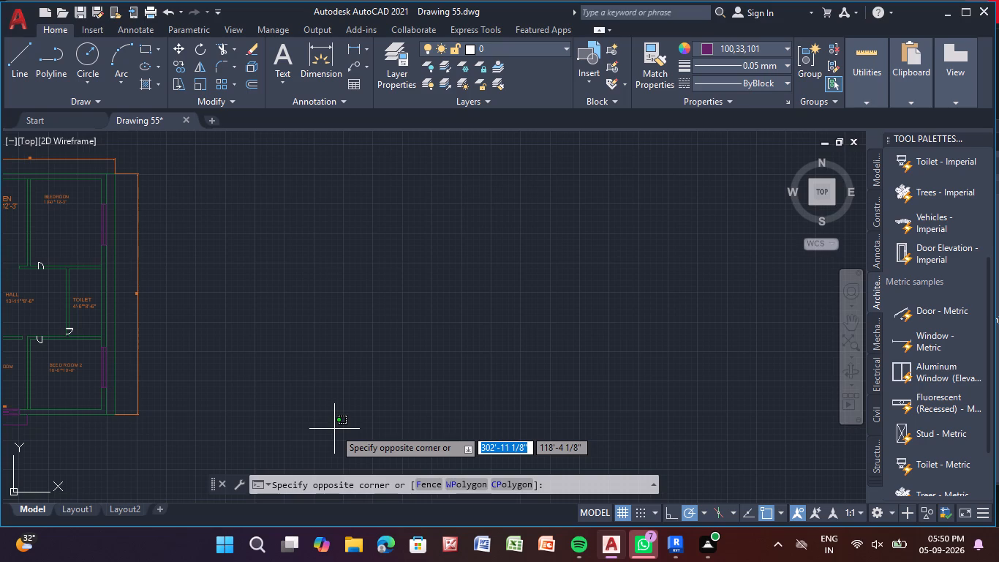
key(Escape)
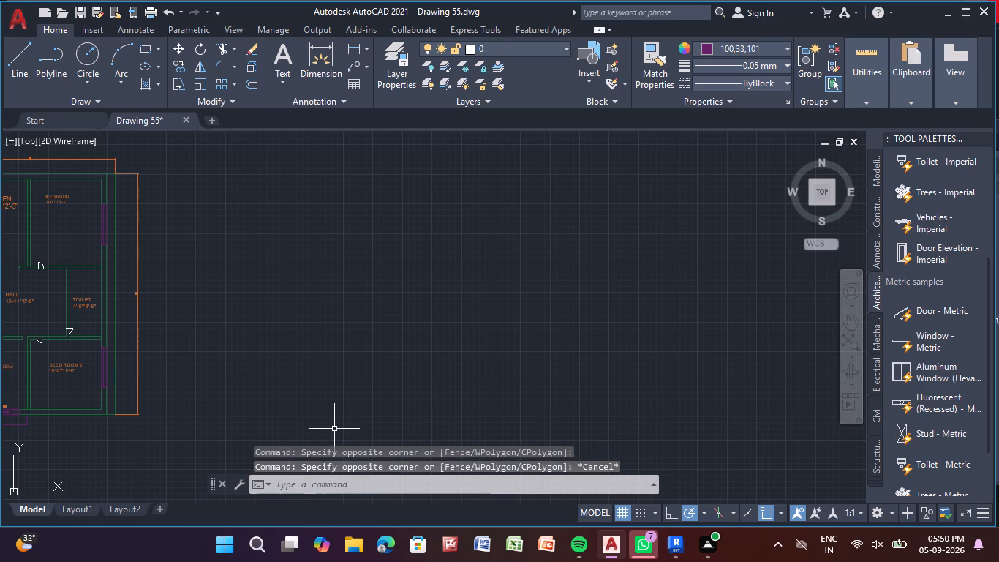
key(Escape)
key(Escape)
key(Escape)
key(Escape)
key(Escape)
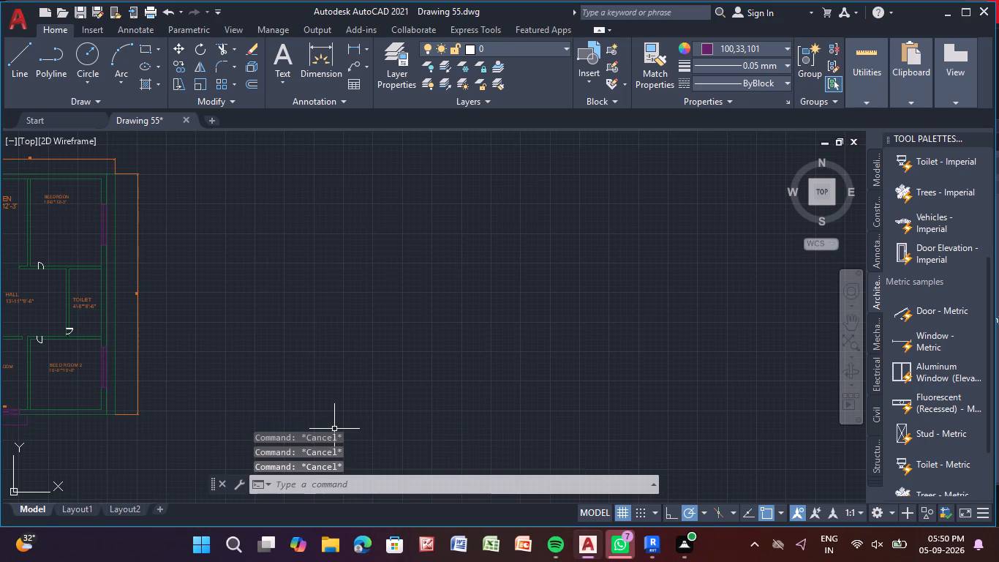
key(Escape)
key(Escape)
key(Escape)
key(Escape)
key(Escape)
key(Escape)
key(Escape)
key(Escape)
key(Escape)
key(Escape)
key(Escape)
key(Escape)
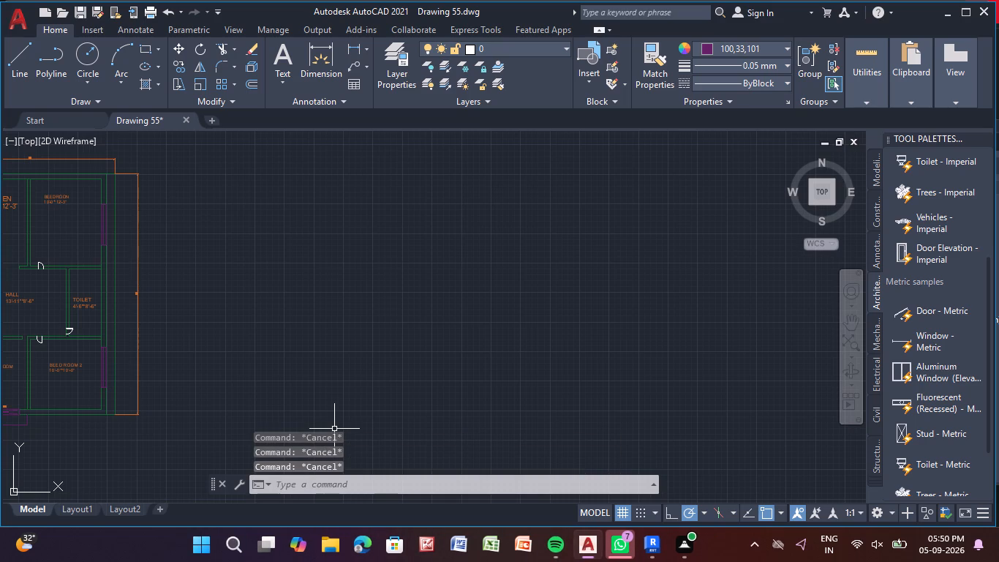
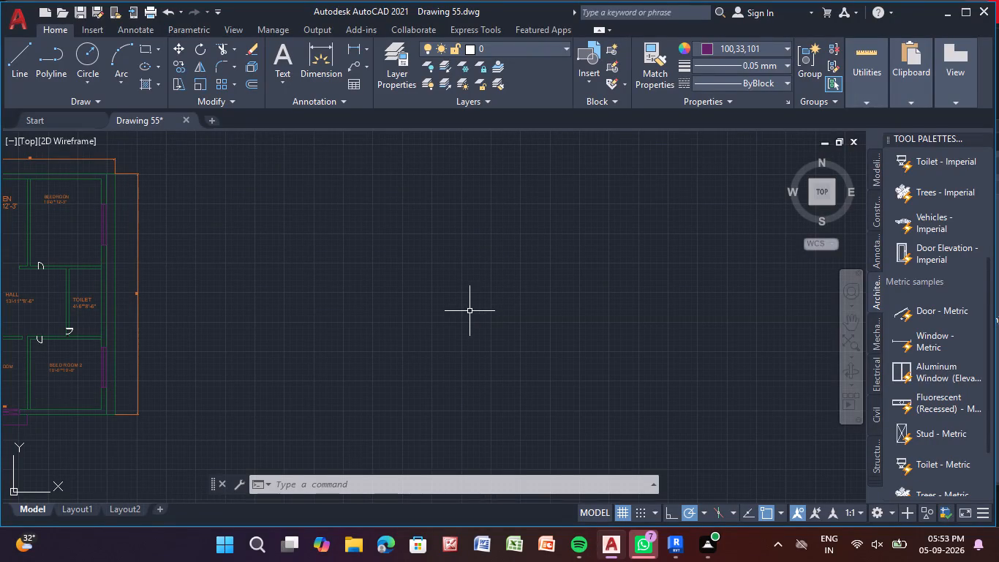
Examine the smaller green floor plan, including its kitchen and the overall dimension above it.
scroll(516, 329, up, 2)
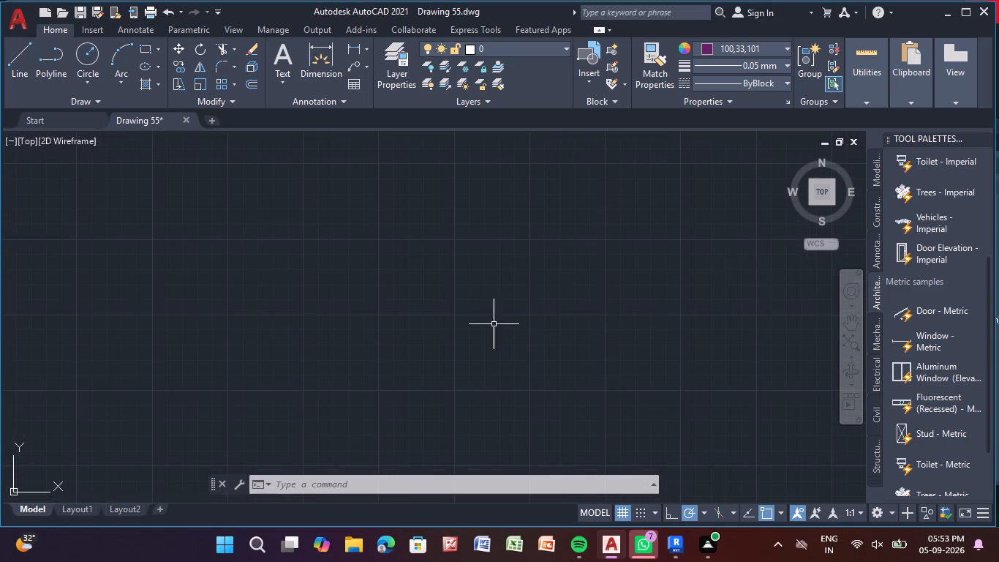
scroll(159, 258, down, 4)
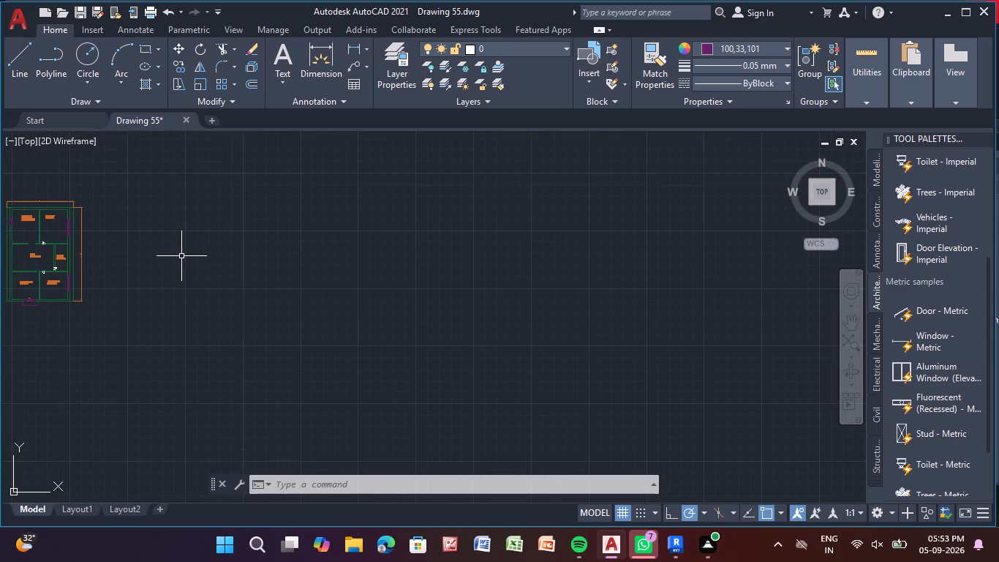
middle_drag(148, 254, 363, 271)
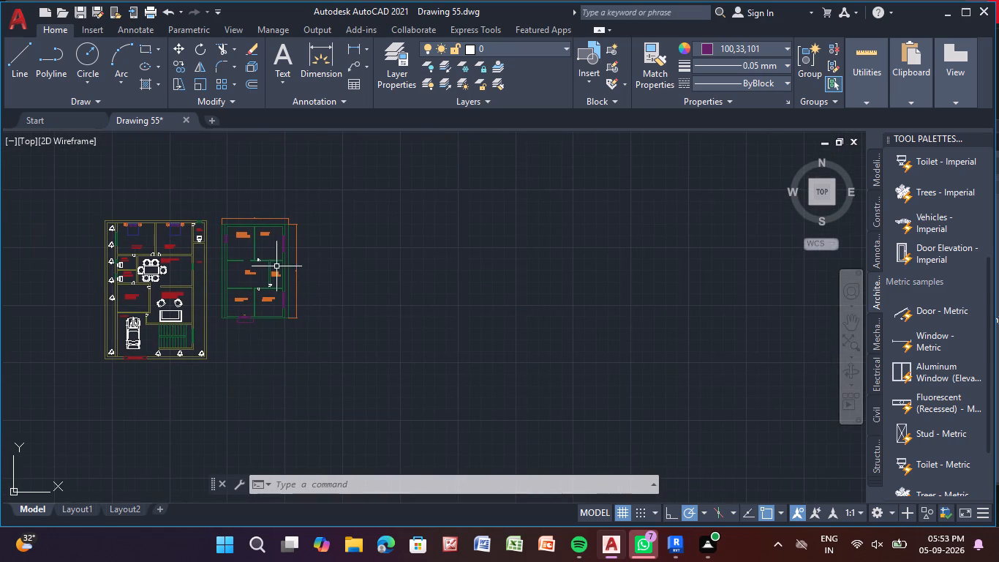
scroll(157, 255, up, 2)
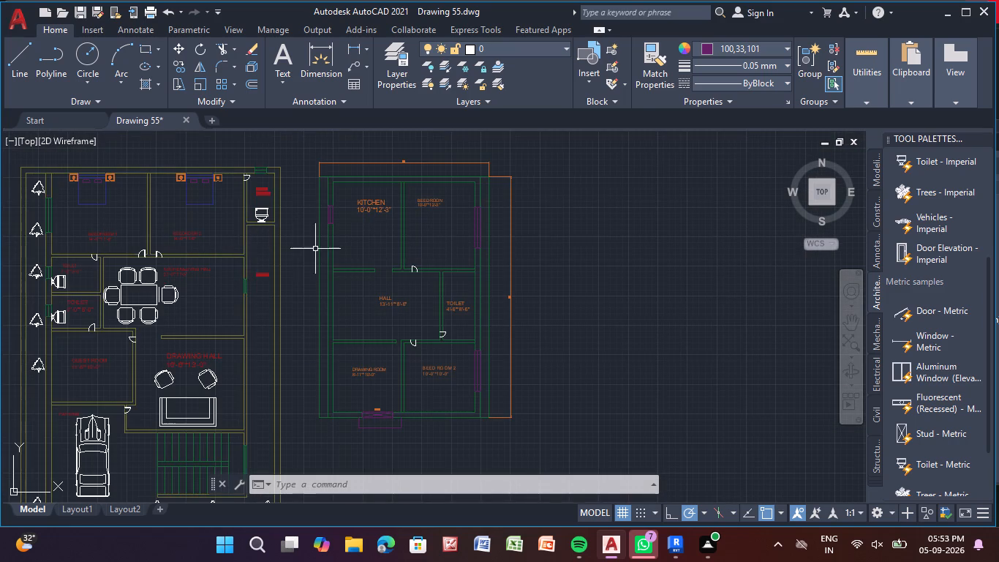
middle_drag(359, 241, 356, 334)
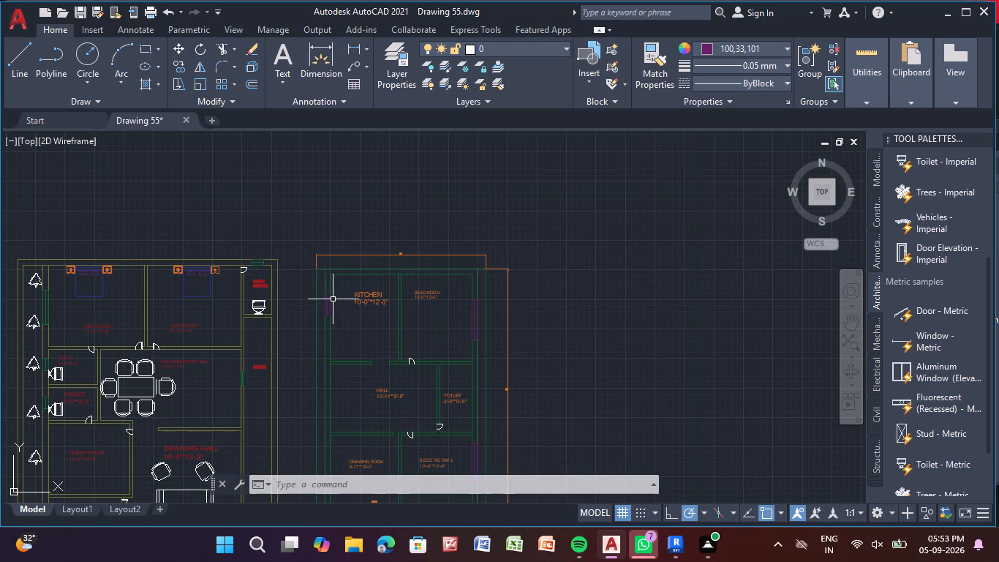
scroll(330, 280, up, 4)
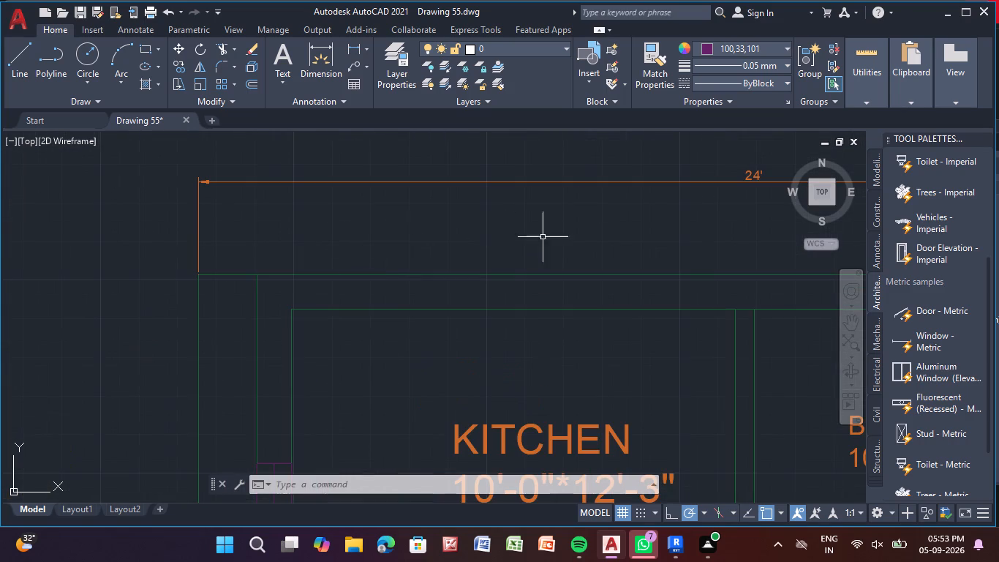
scroll(723, 241, up, 4)
middle_click(724, 239)
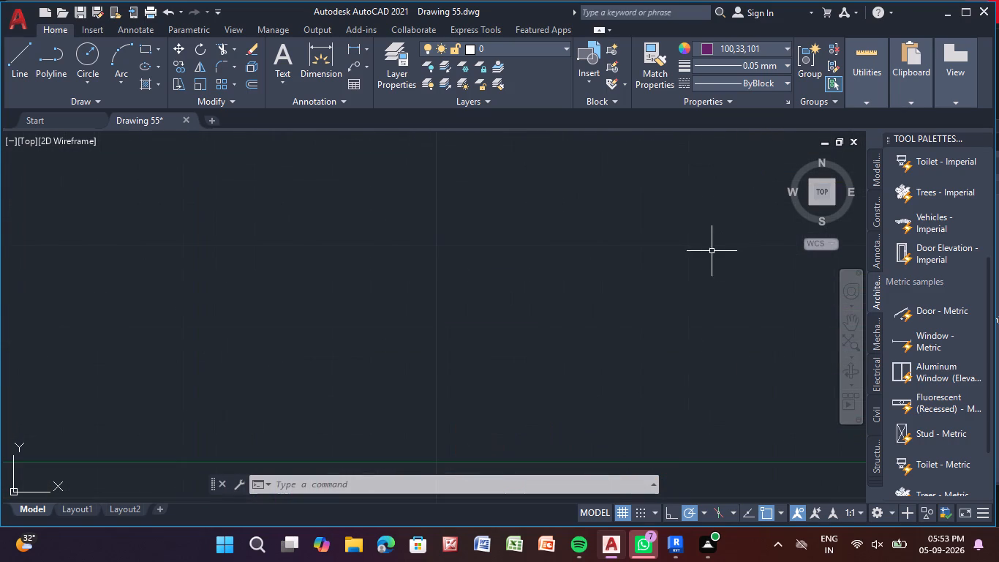
scroll(669, 241, down, 4)
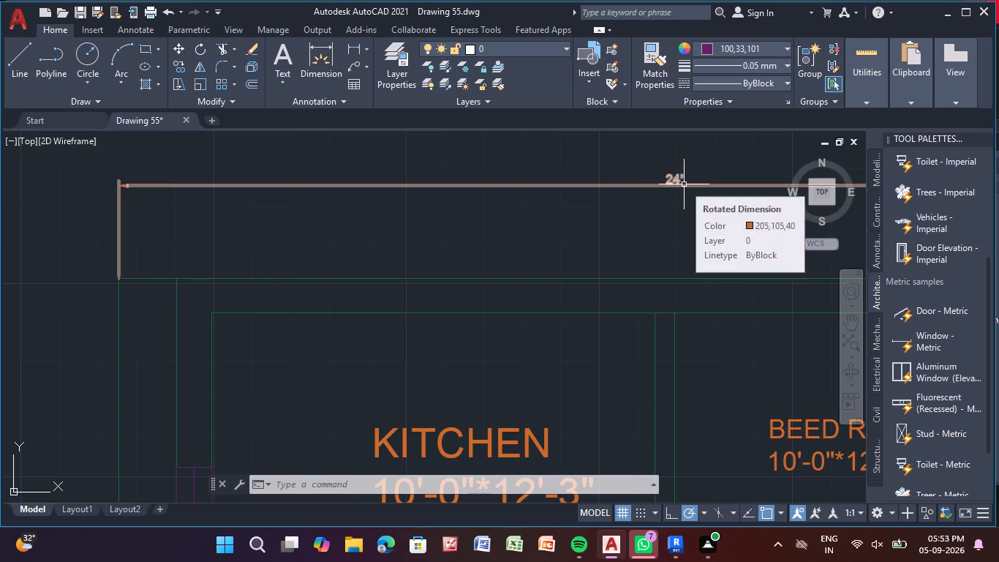
click(511, 289)
click(510, 289)
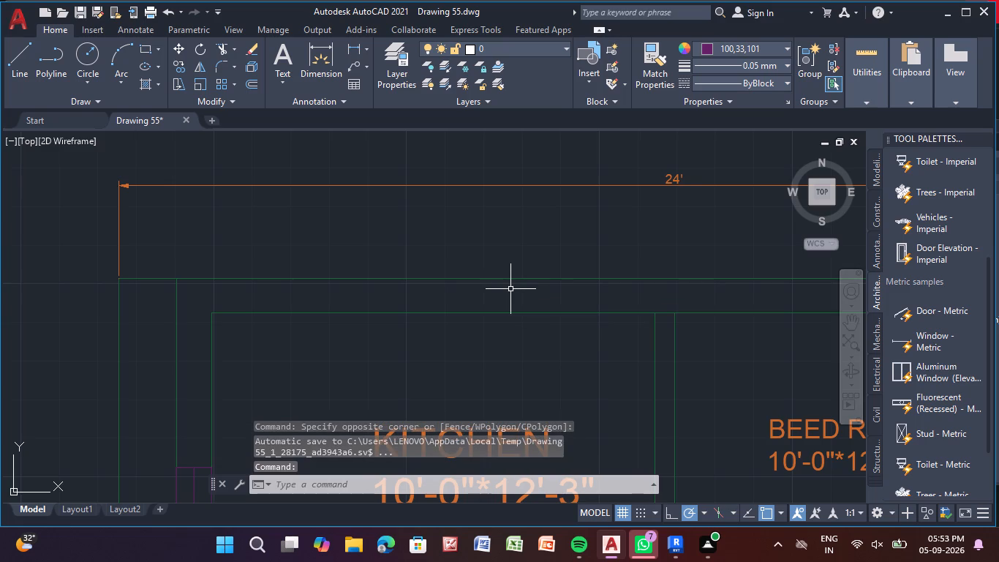
Examine both floor plans side by side, including the parking and staircase area of the furnished plan.
scroll(510, 289, down, 6)
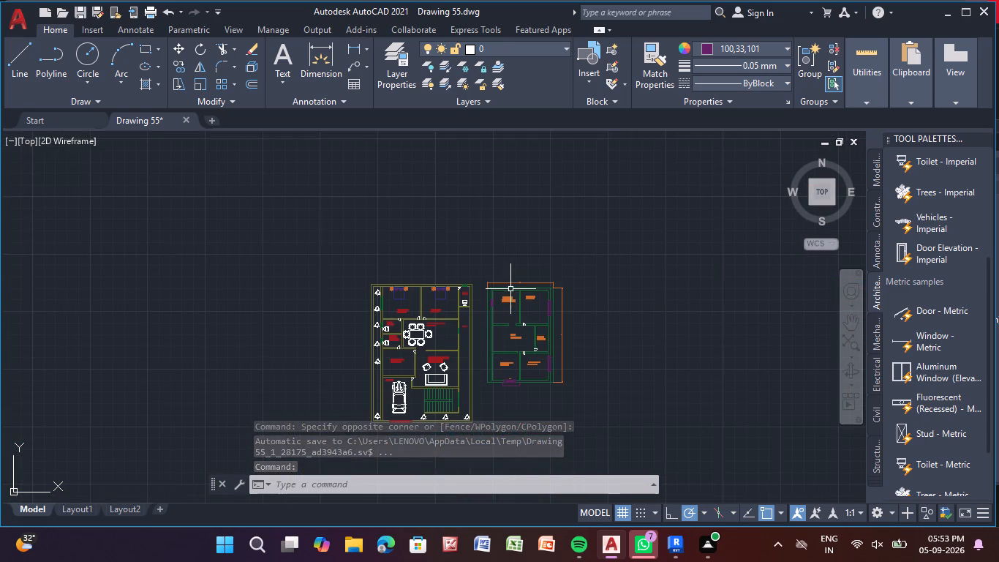
middle_drag(510, 289, 541, 227)
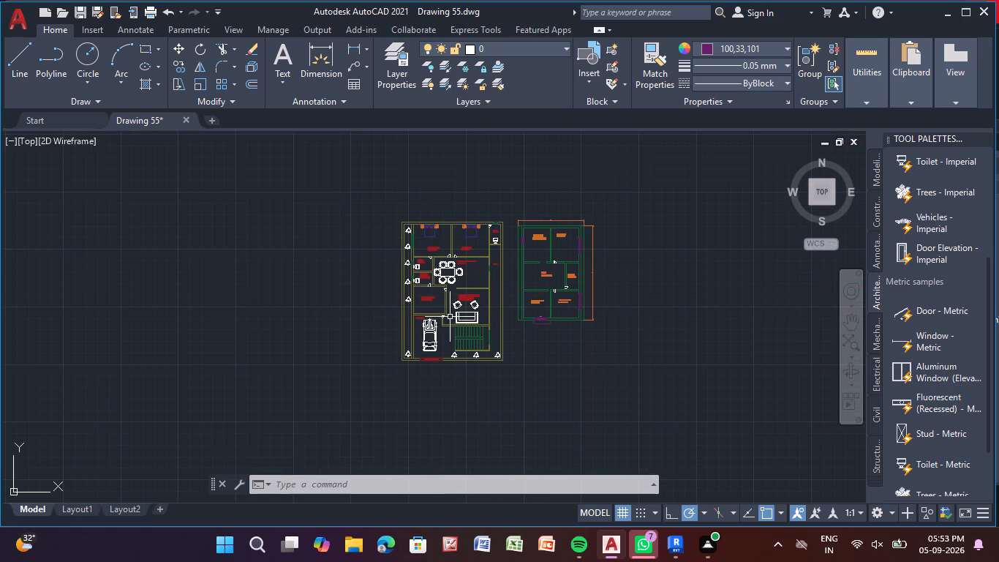
middle_drag(469, 363, 444, 340)
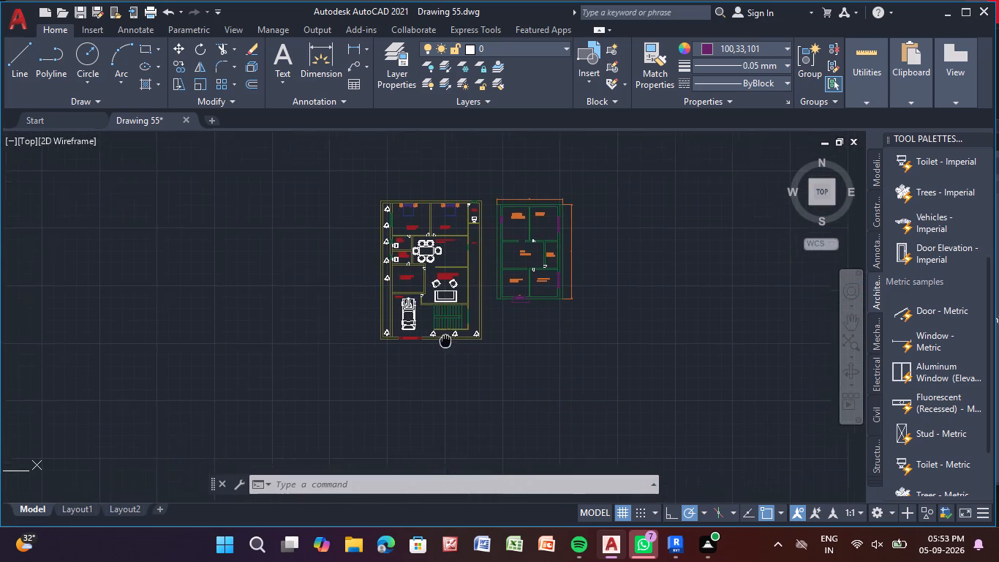
middle_drag(444, 340, 331, 293)
scroll(238, 316, up, 2)
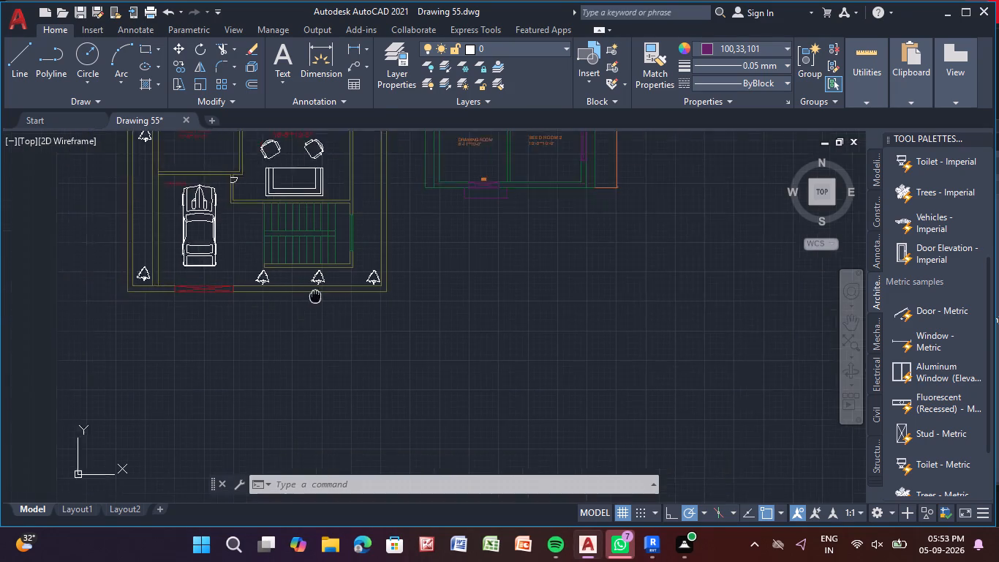
middle_drag(331, 293, 434, 263)
scroll(460, 244, up, 4)
scroll(479, 223, down, 3)
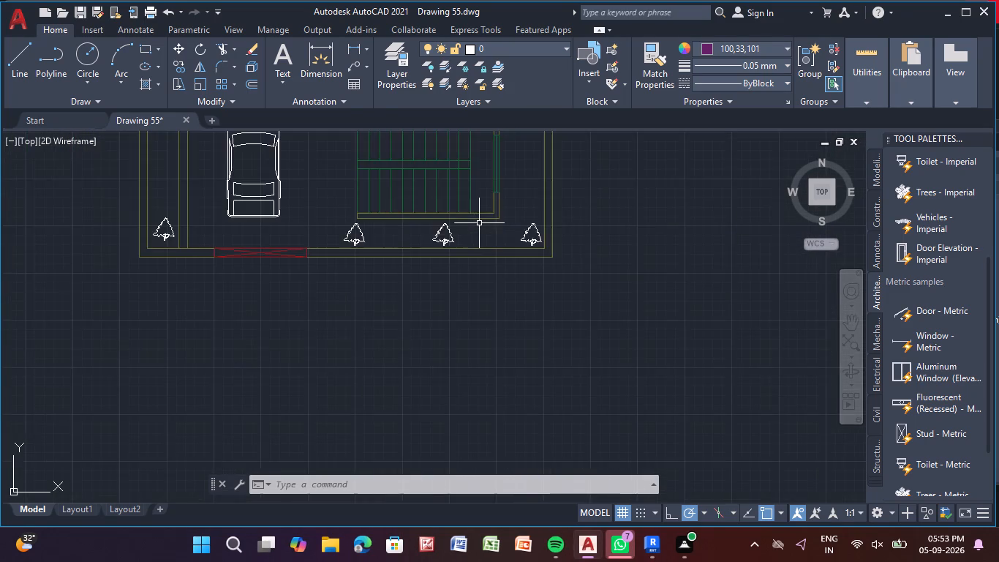
scroll(479, 223, down, 2)
middle_drag(479, 223, 251, 325)
middle_drag(399, 184, 322, 281)
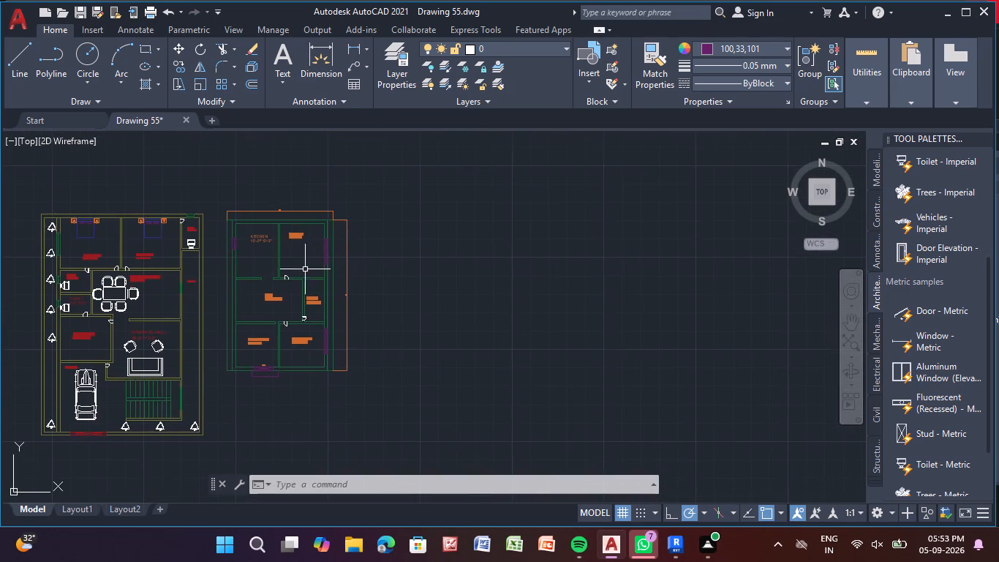
Scale the KITCHEN room label in the green floor plan down to about half its size.
scroll(284, 241, up, 3)
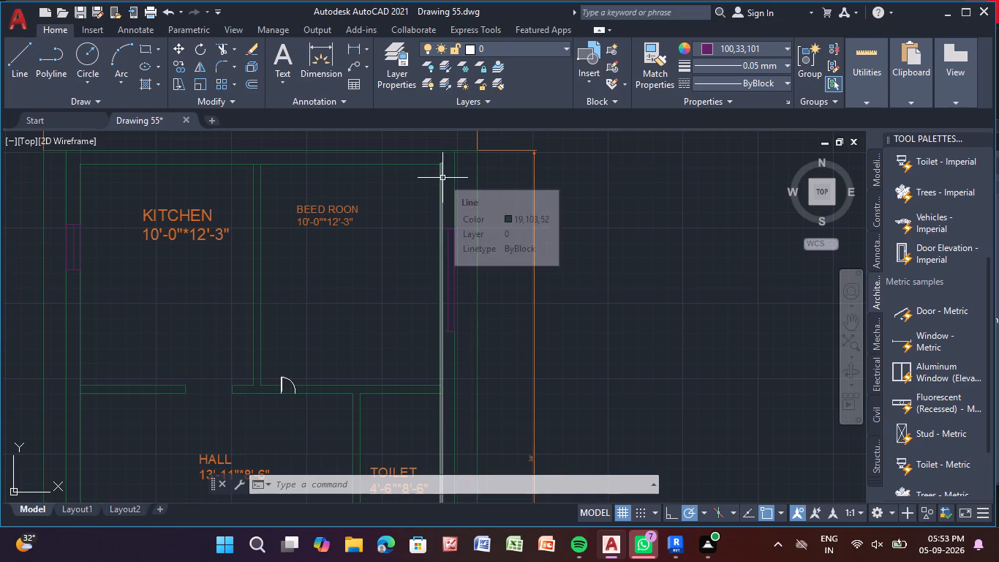
click(178, 219)
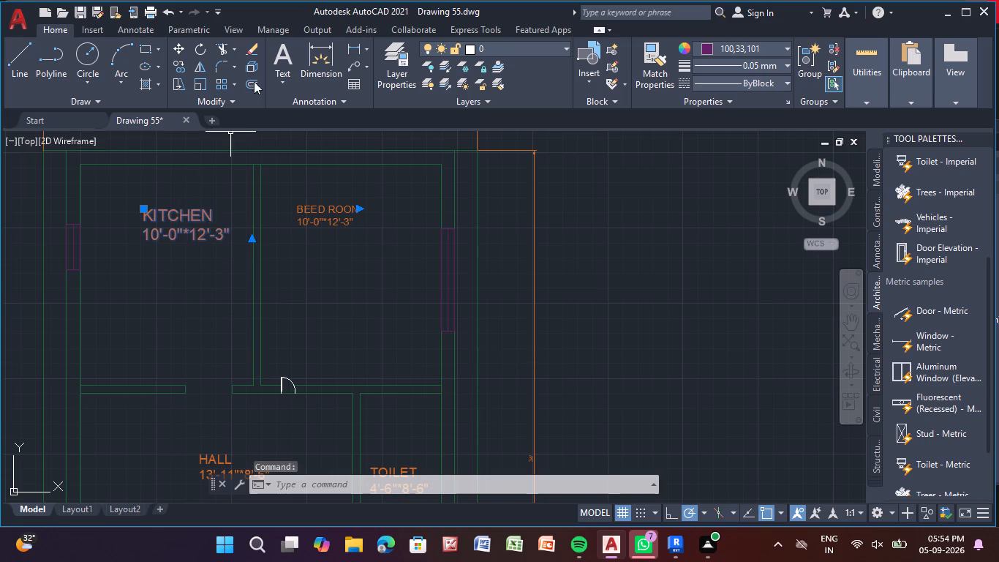
click(199, 84)
click(164, 225)
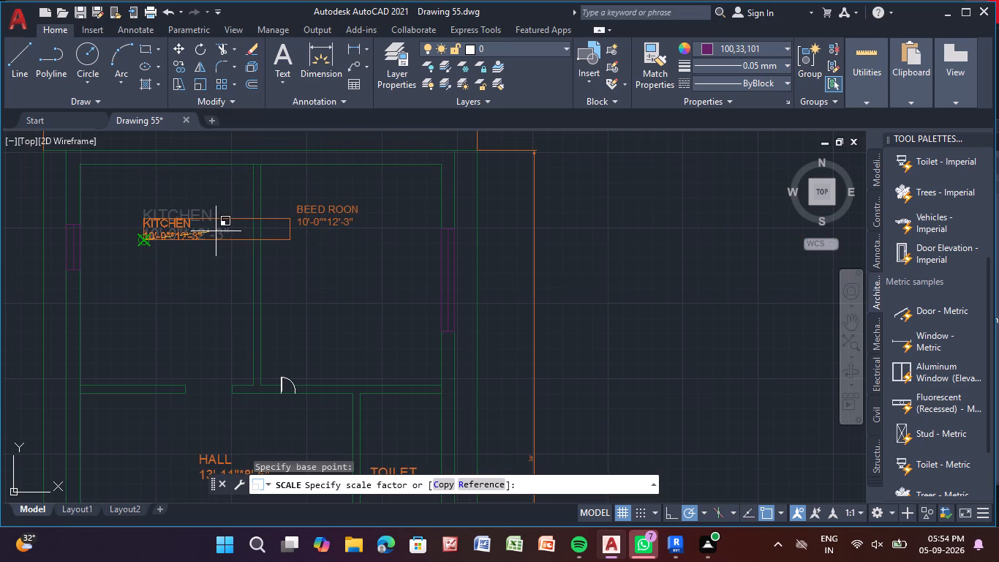
click(211, 232)
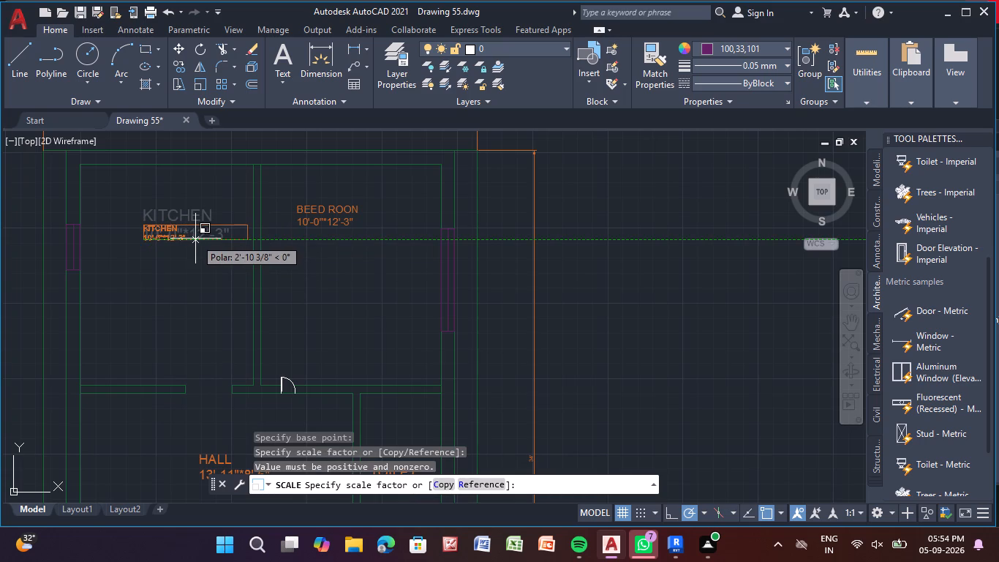
click(195, 239)
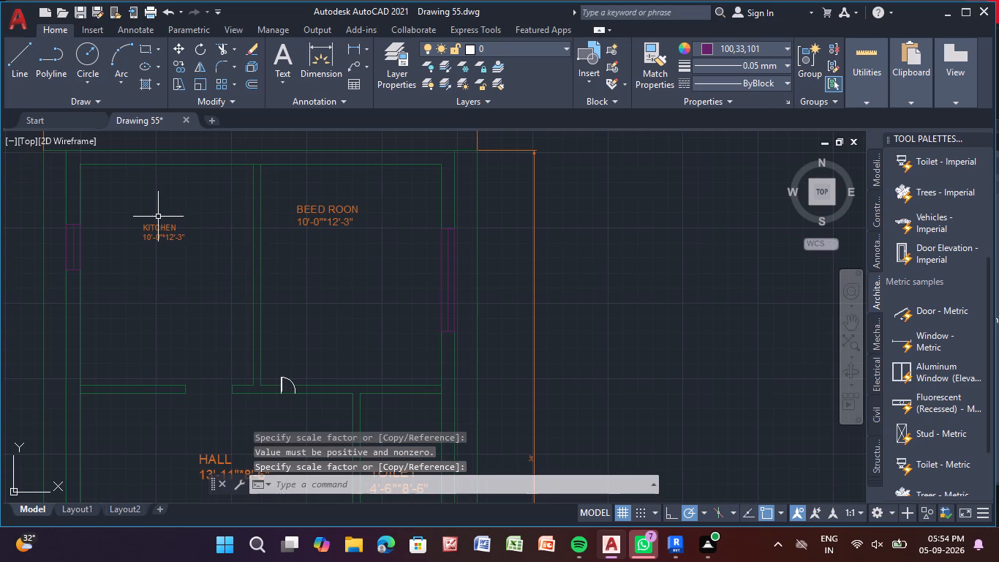
Scale the KITCHEN label up slightly to match the text size of the neighbouring bedroom label.
drag(156, 229, 162, 226)
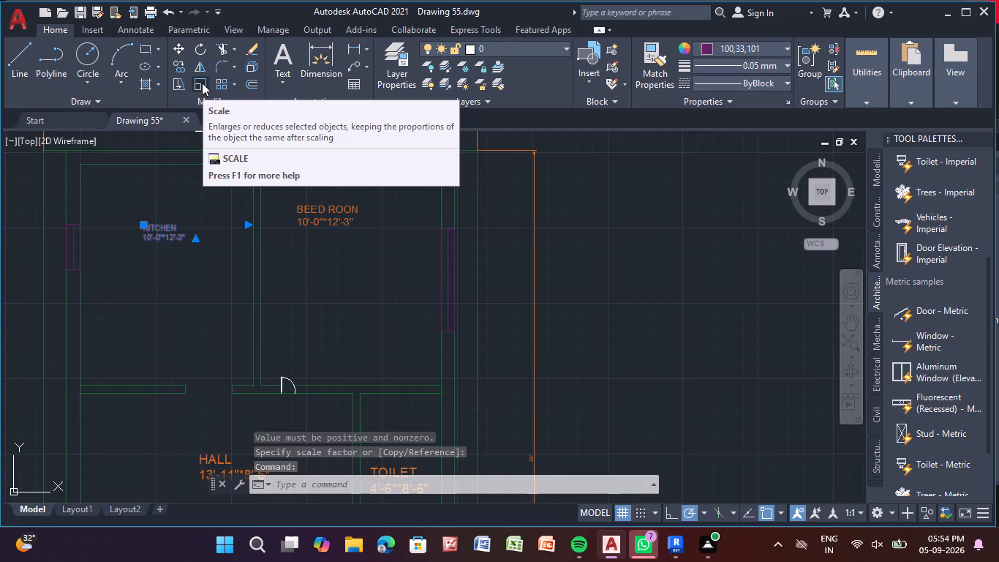
click(202, 82)
click(163, 236)
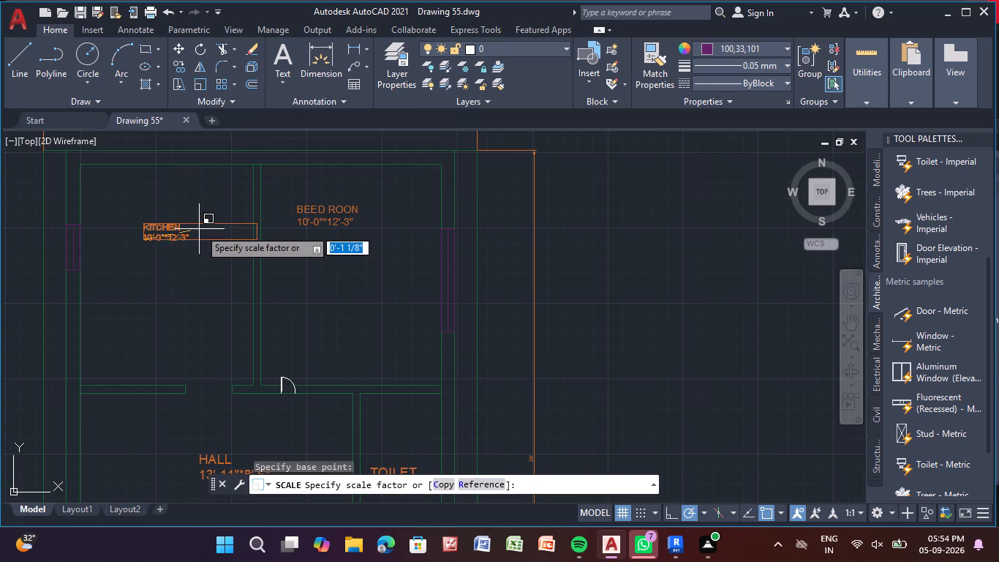
click(211, 220)
Compare the resized KITCHEN label with the other room labels in the green floor plan.
scroll(392, 207, down, 5)
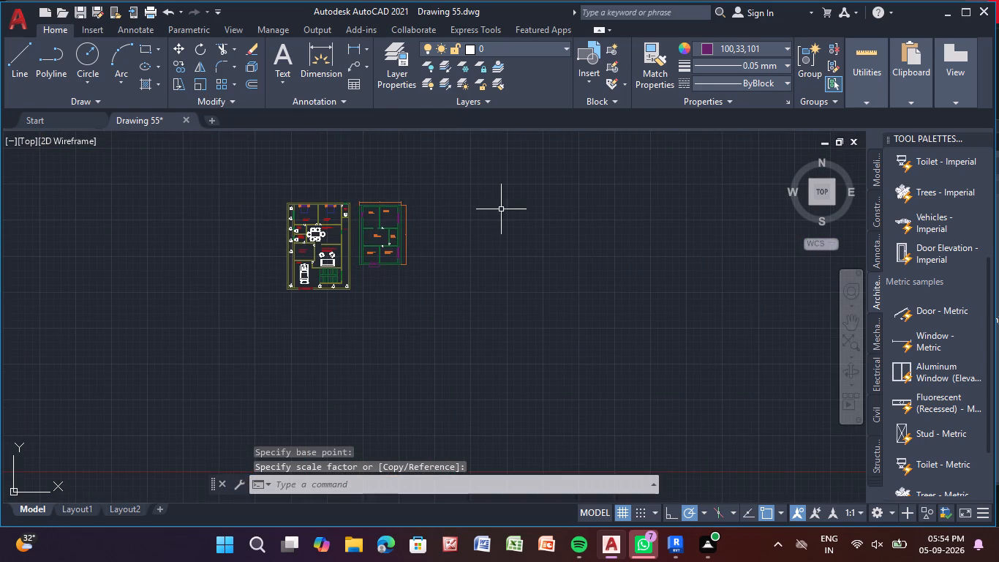
middle_drag(505, 207, 270, 243)
scroll(113, 261, up, 3)
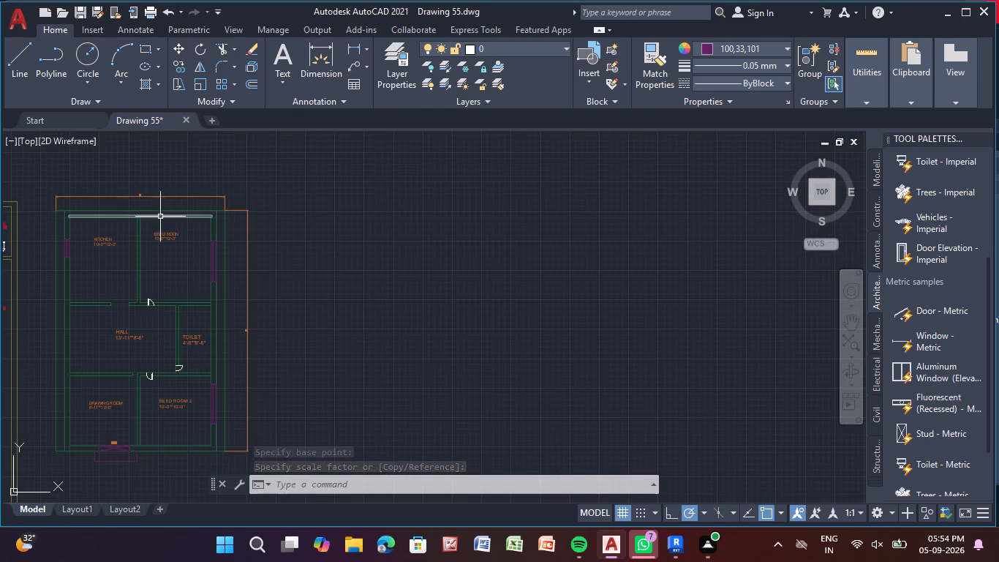
middle_drag(230, 226, 404, 220)
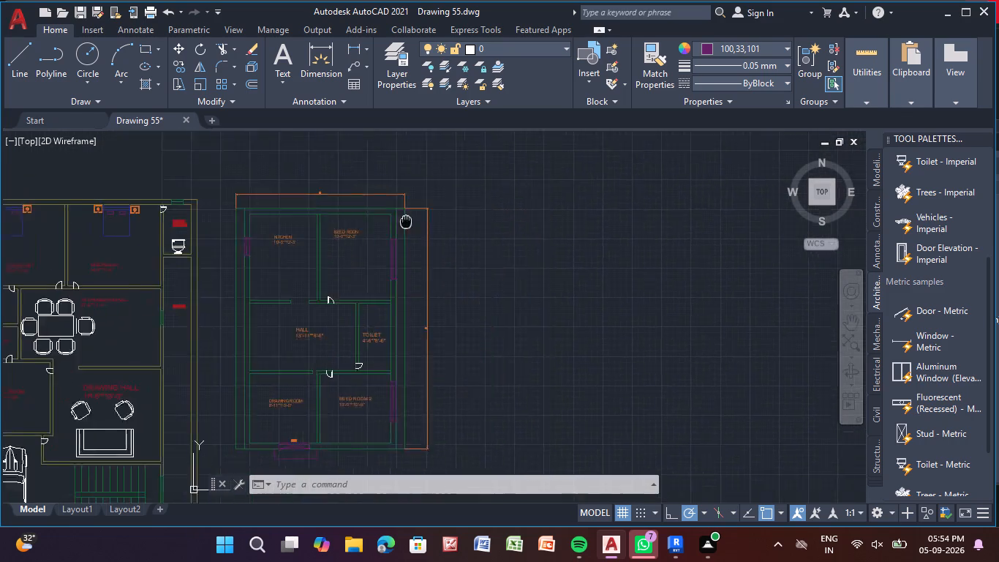
middle_drag(404, 220, 559, 173)
middle_drag(421, 184, 368, 194)
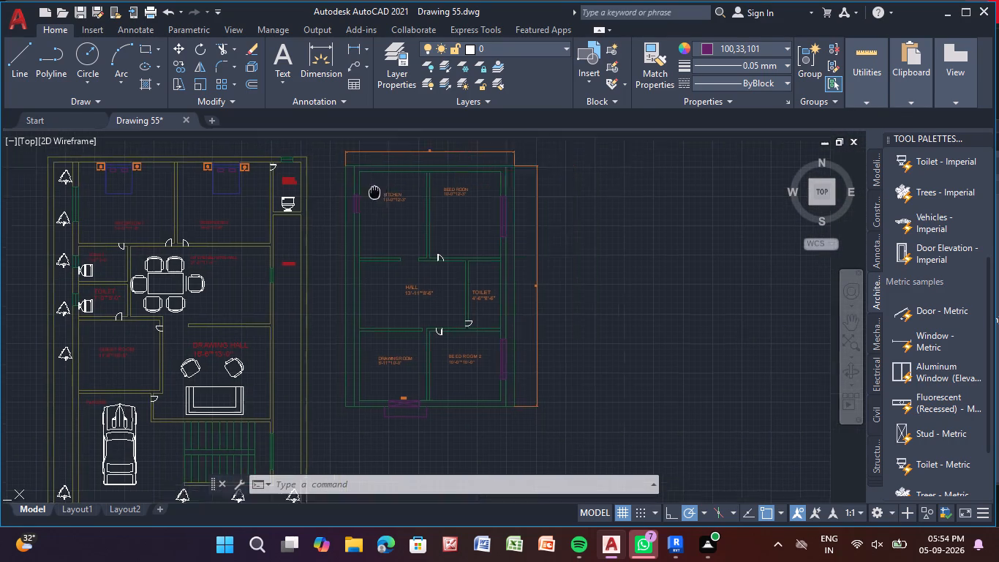
middle_drag(368, 194, 394, 185)
scroll(394, 185, up, 1)
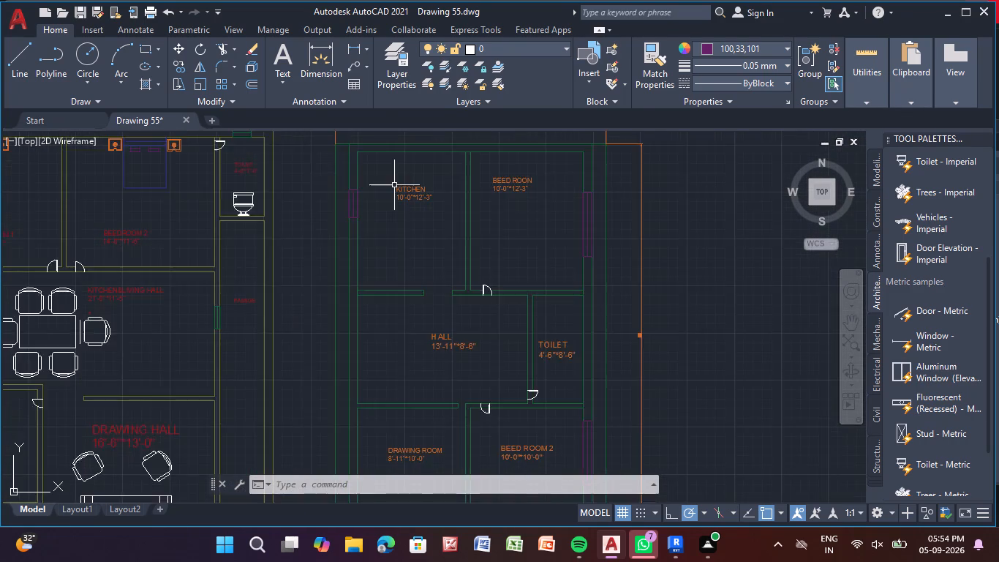
scroll(394, 185, up, 2)
drag(391, 181, 487, 252)
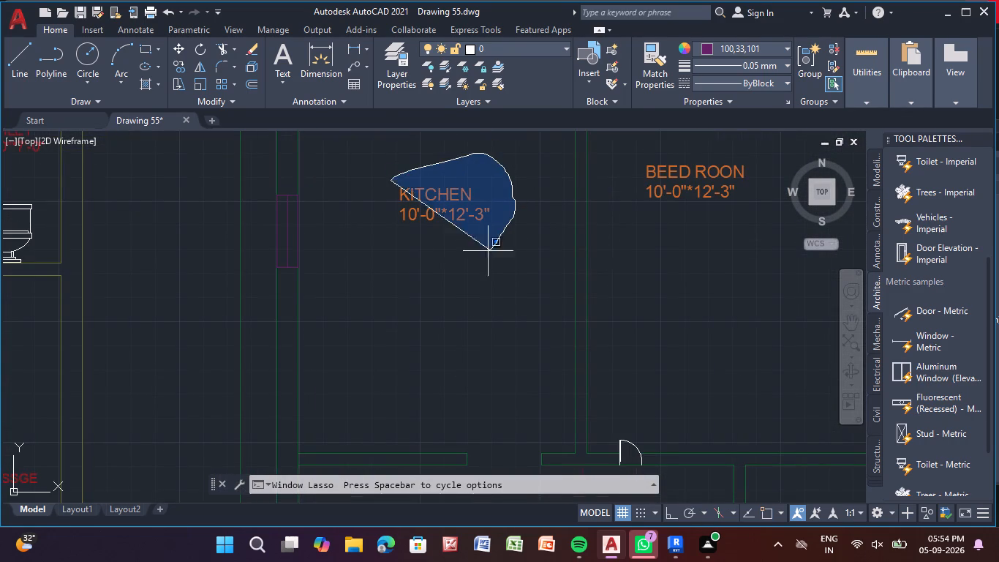
drag(487, 252, 444, 268)
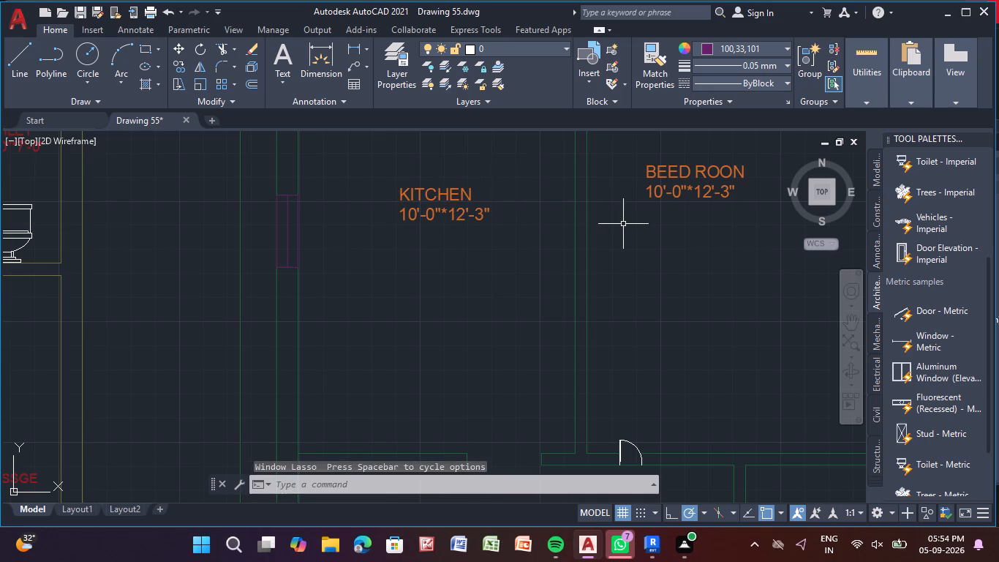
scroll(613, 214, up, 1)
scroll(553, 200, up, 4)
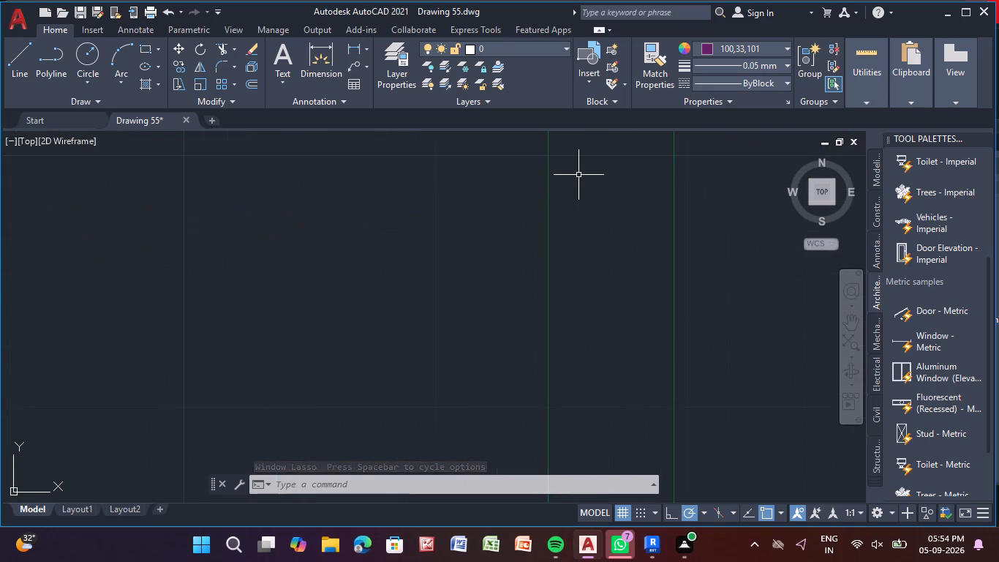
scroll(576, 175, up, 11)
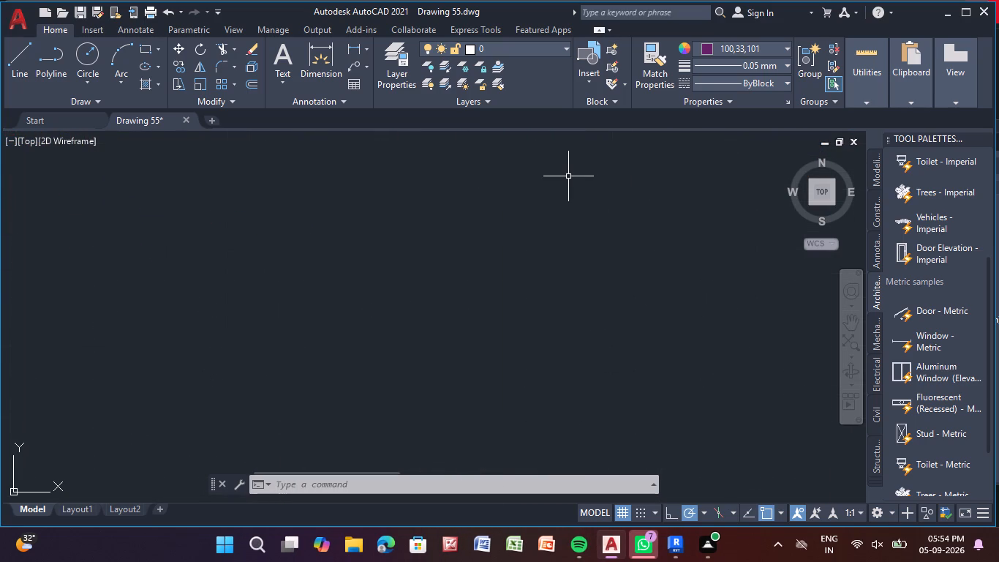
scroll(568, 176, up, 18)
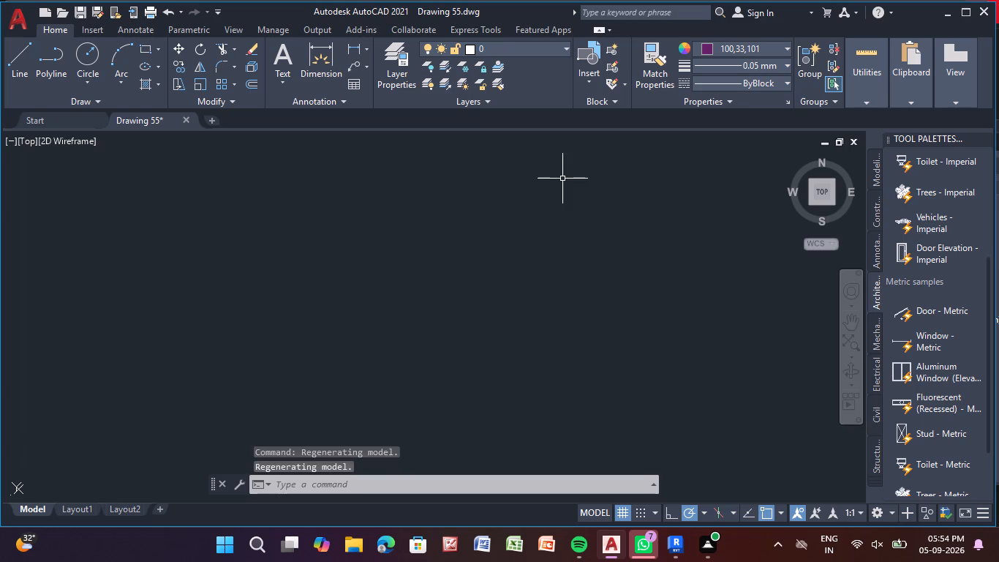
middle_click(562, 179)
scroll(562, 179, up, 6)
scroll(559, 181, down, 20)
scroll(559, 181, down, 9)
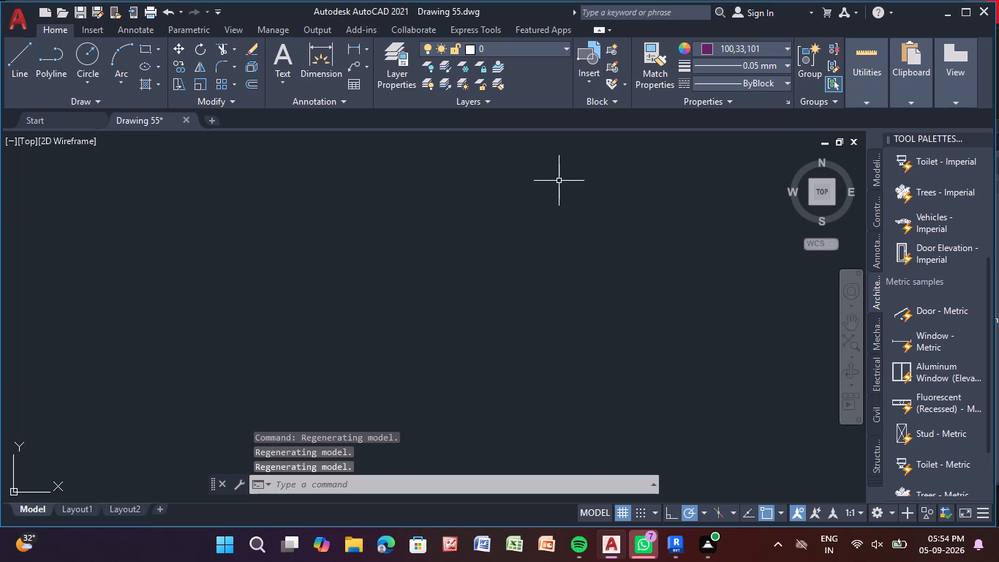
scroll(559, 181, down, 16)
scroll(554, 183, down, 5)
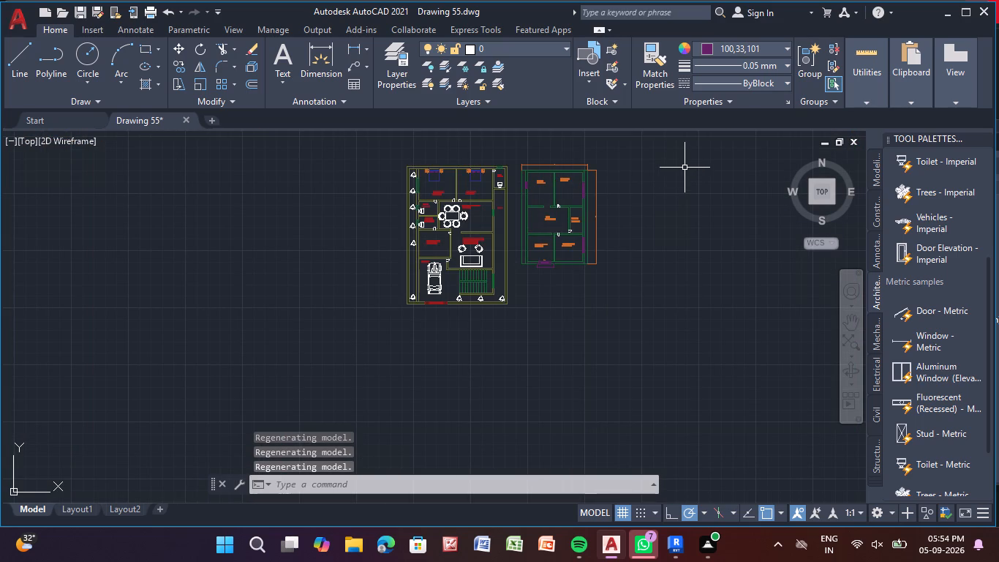
Start a new line in the empty space beside the green floor plan, past its vertical overall dimension.
middle_drag(685, 168, 429, 171)
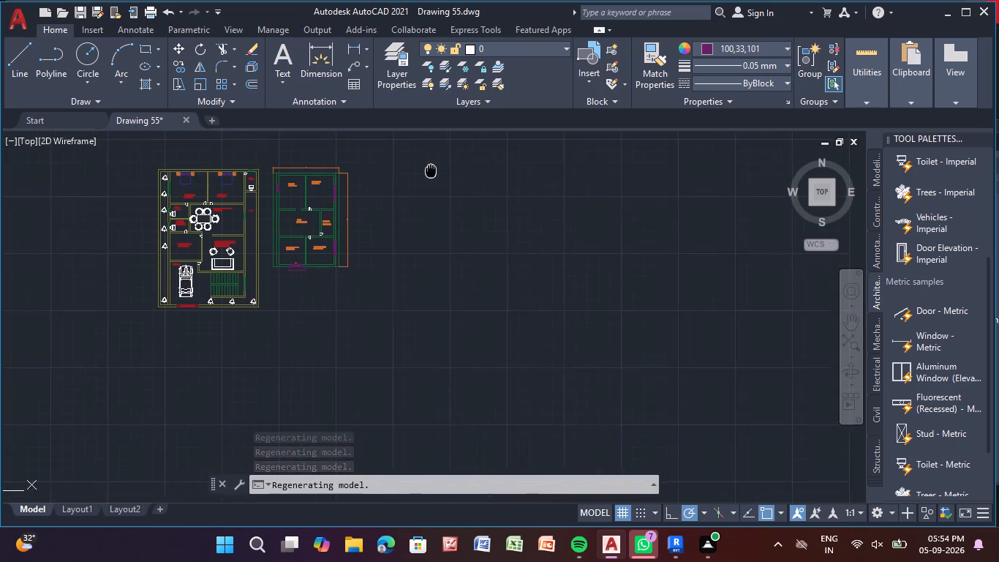
middle_drag(429, 171, 376, 170)
scroll(316, 173, up, 1)
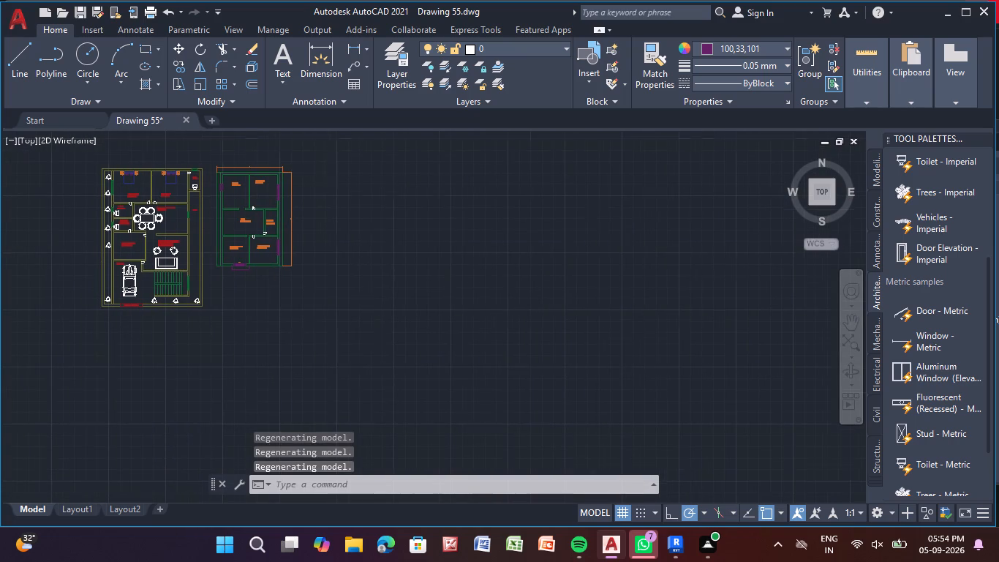
scroll(316, 173, up, 1)
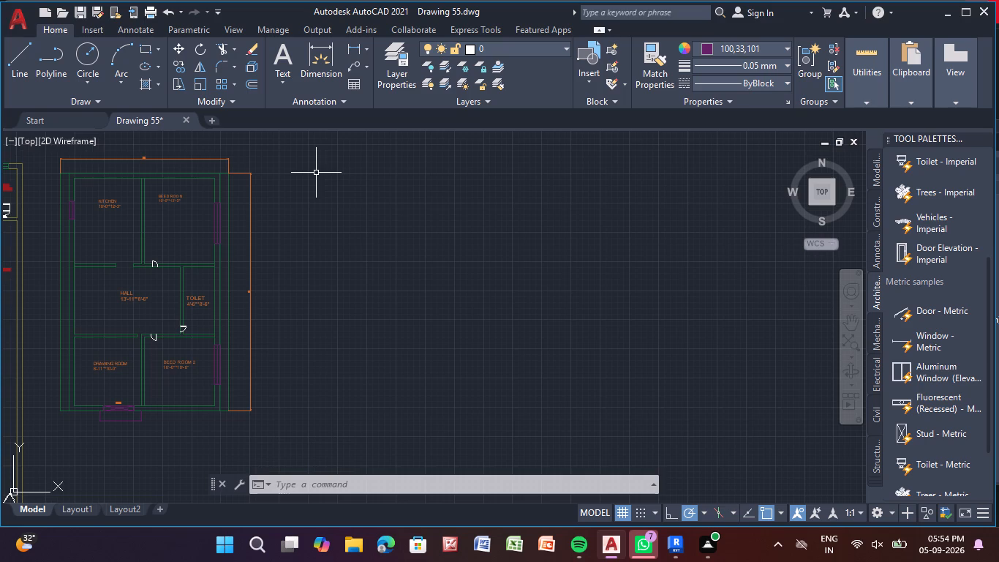
click(11, 56)
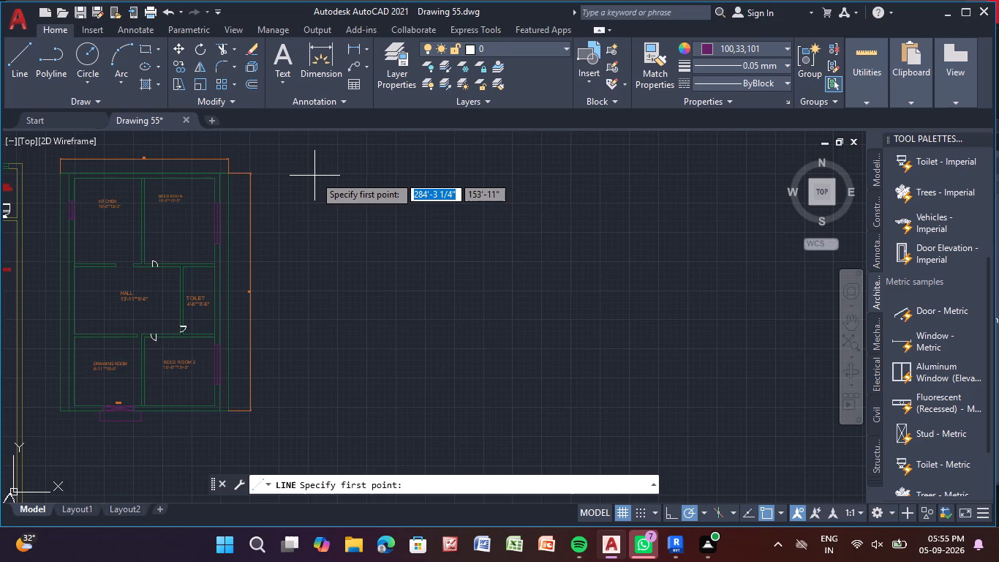
scroll(314, 176, up, 3)
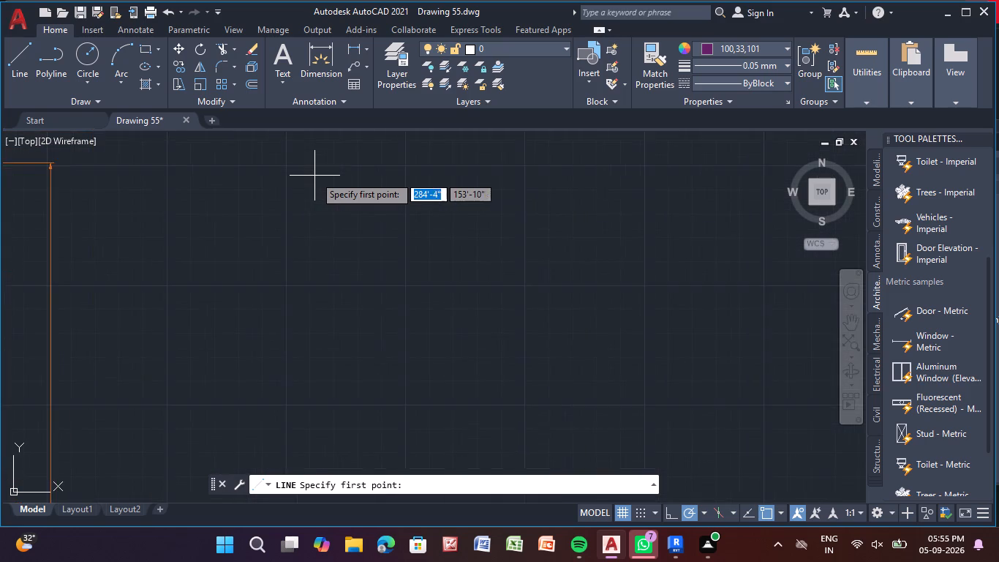
scroll(314, 176, up, 3)
scroll(314, 176, down, 5)
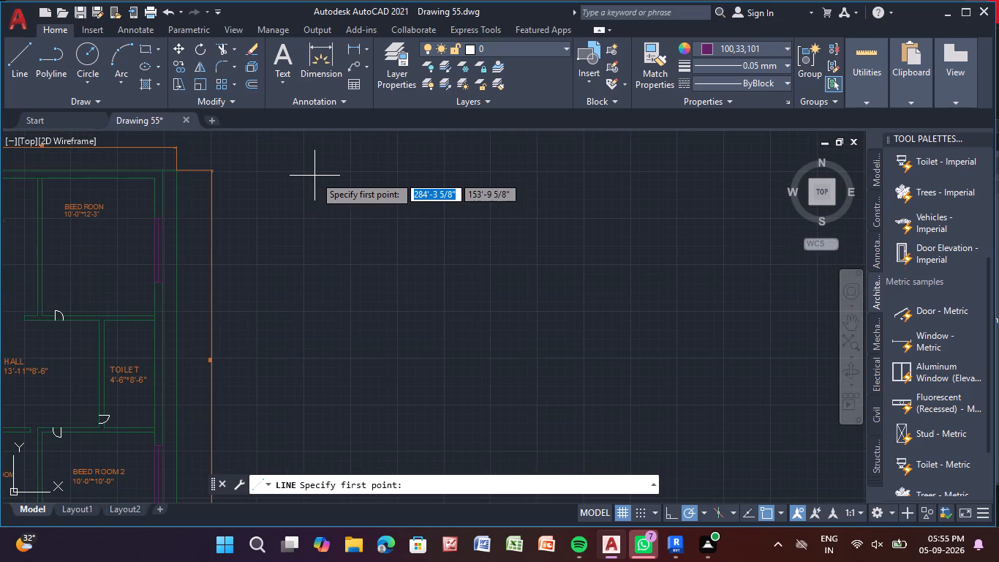
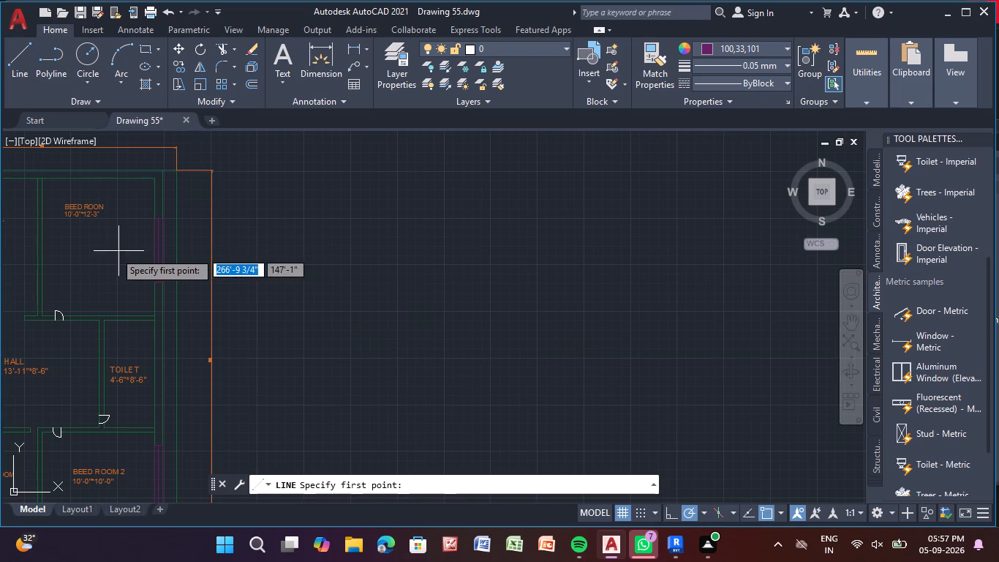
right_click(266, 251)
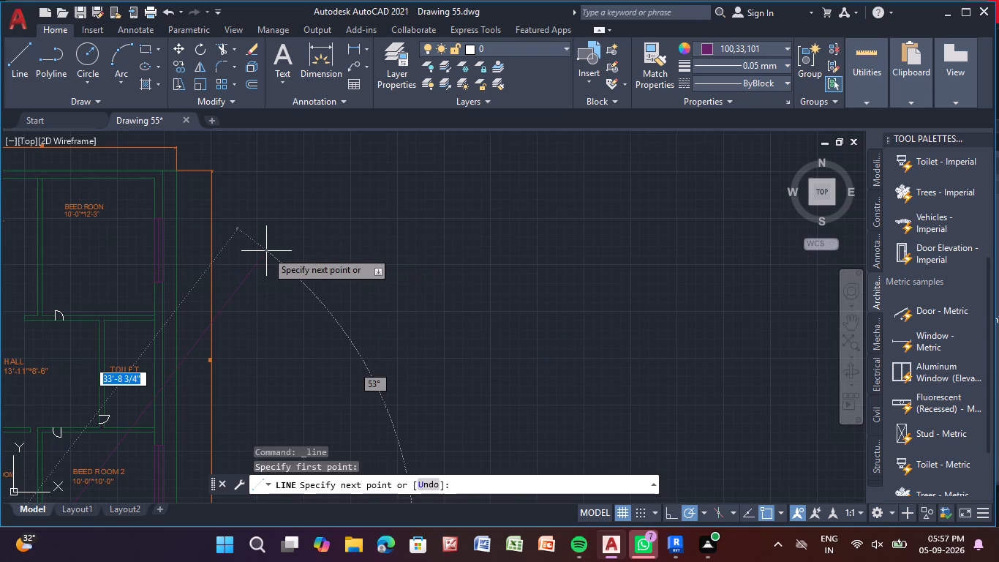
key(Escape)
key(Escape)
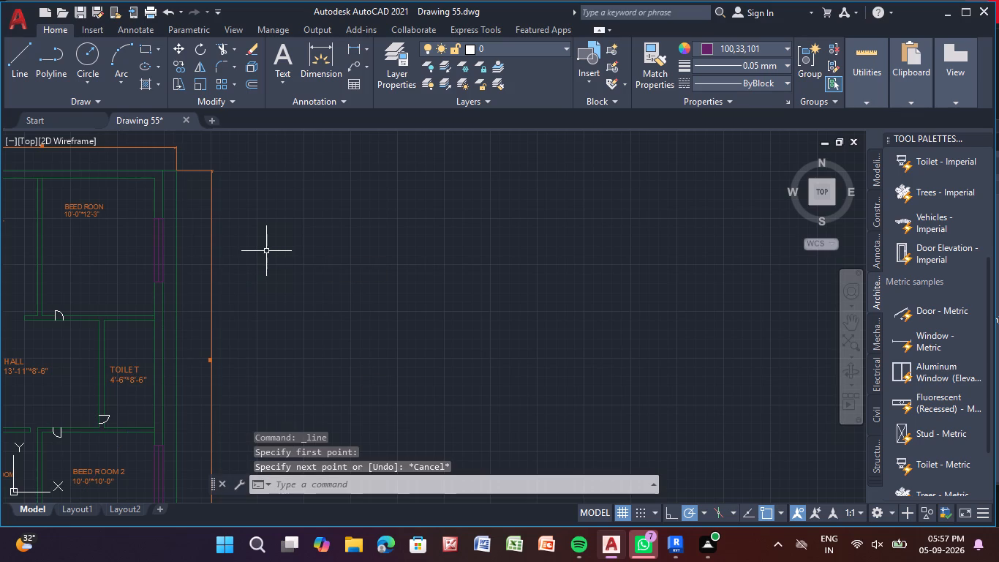
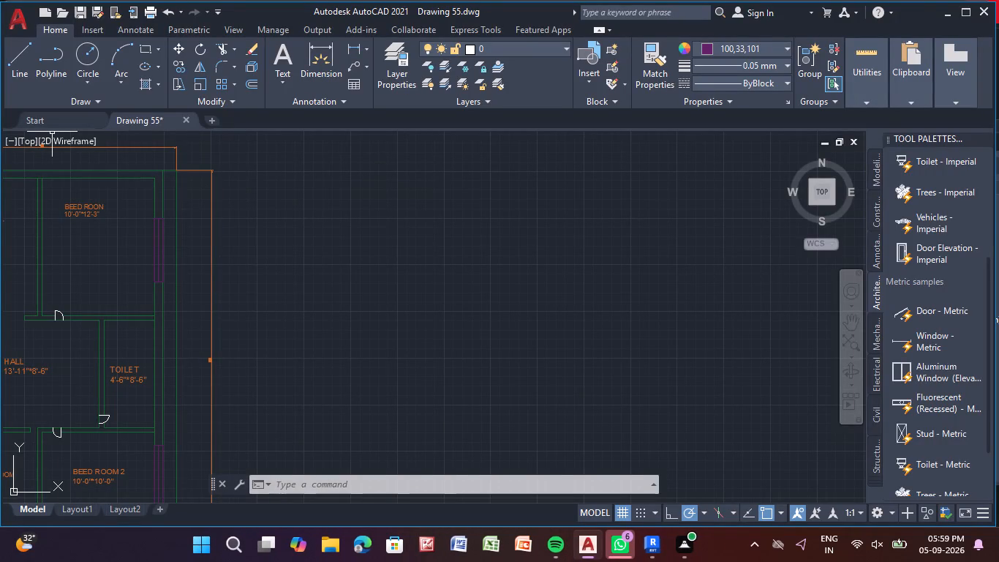
Examine the two house floor plans, their room layouts and outer dimension lines, and the empty drawing space around them.
scroll(263, 227, down, 1)
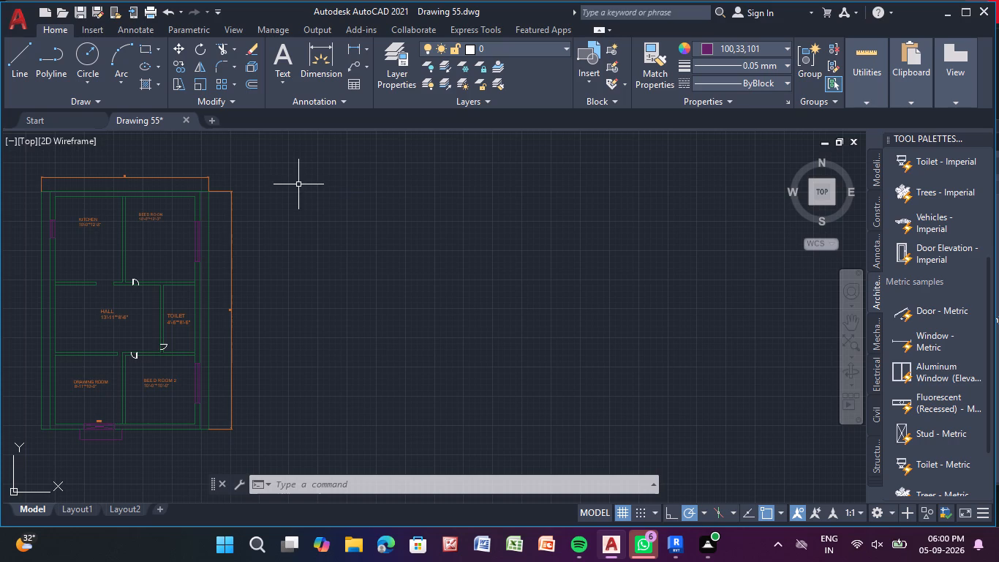
scroll(237, 184, up, 2)
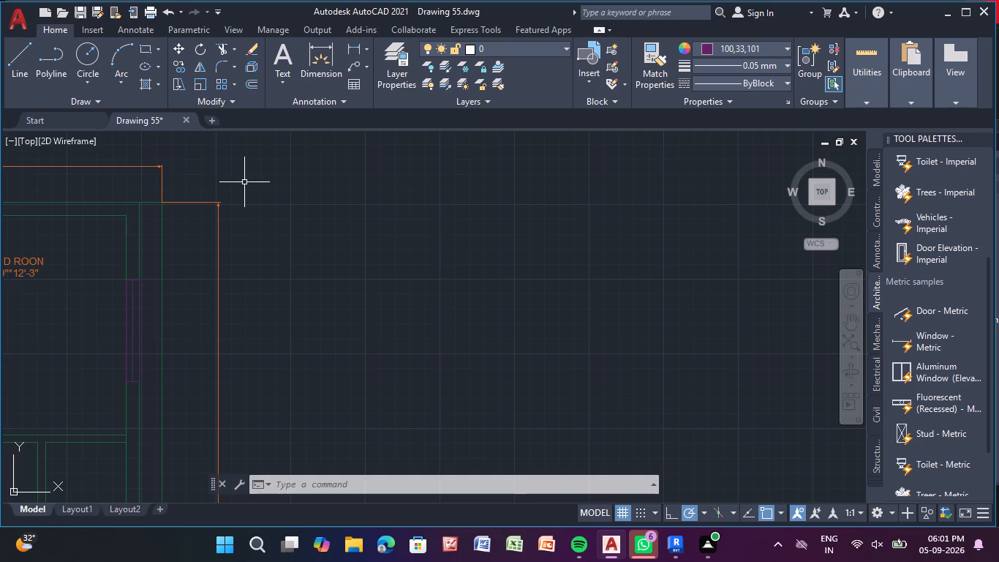
scroll(244, 181, up, 2)
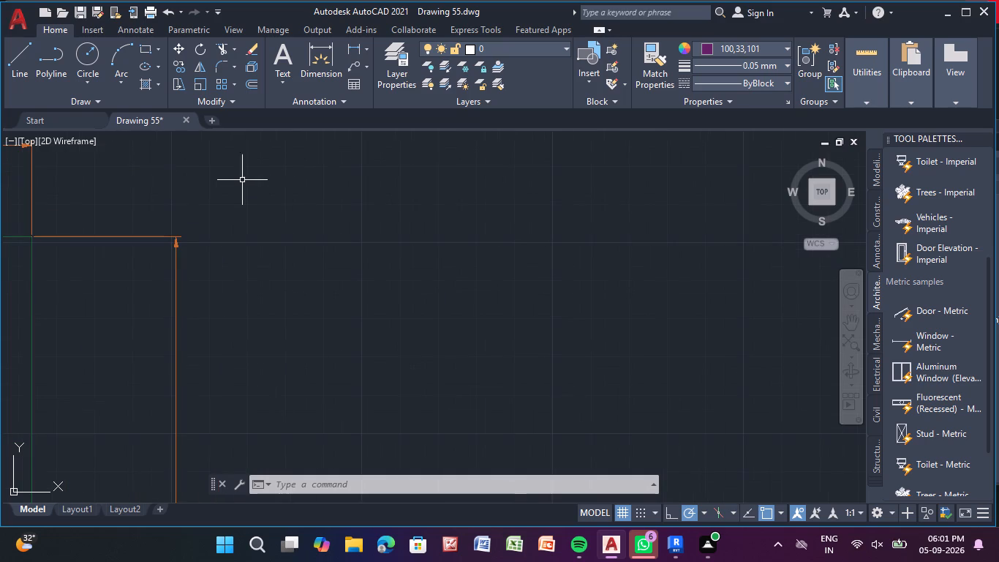
scroll(167, 141, down, 2)
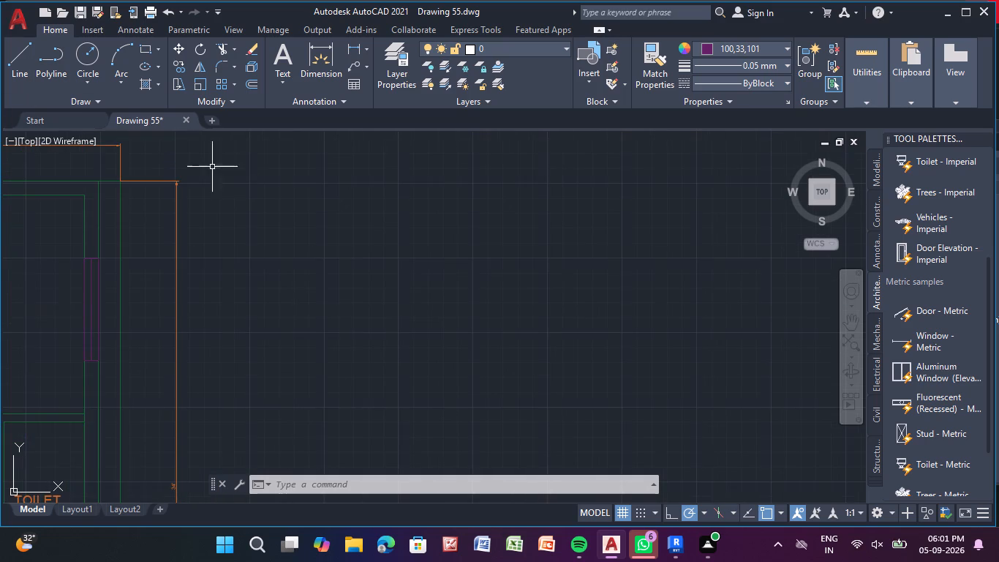
scroll(249, 182, down, 1)
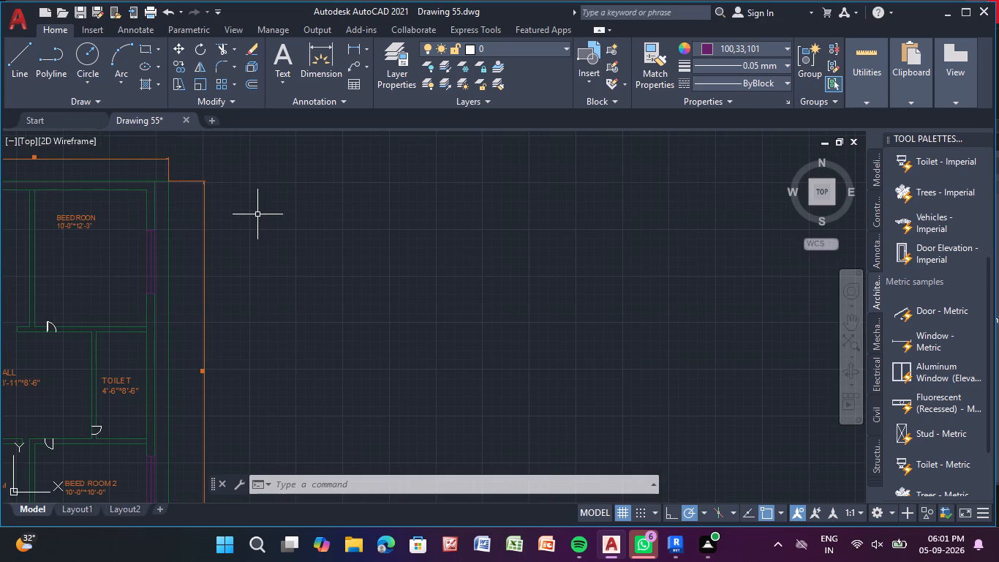
scroll(257, 214, down, 2)
middle_drag(183, 234, 265, 230)
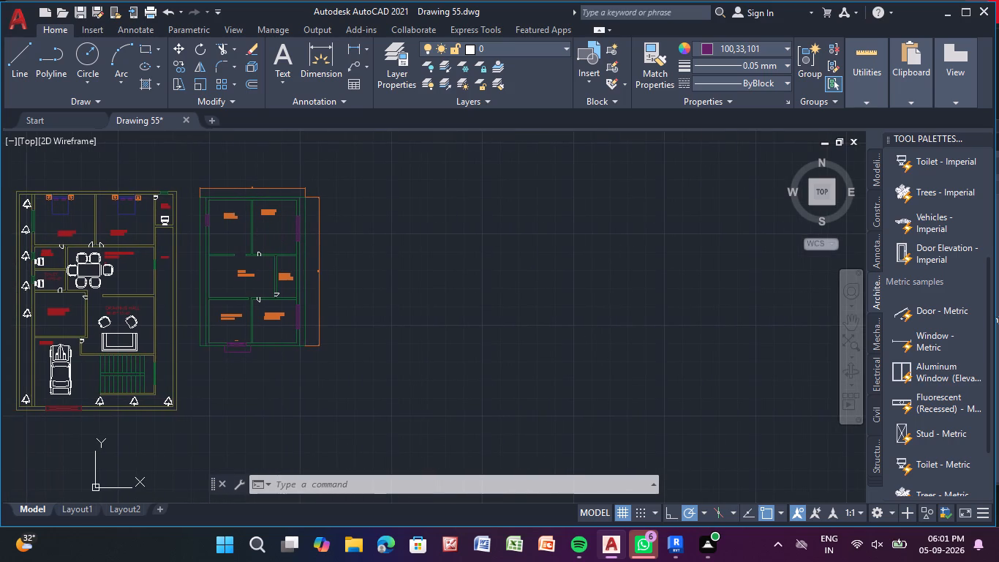
scroll(265, 230, up, 2)
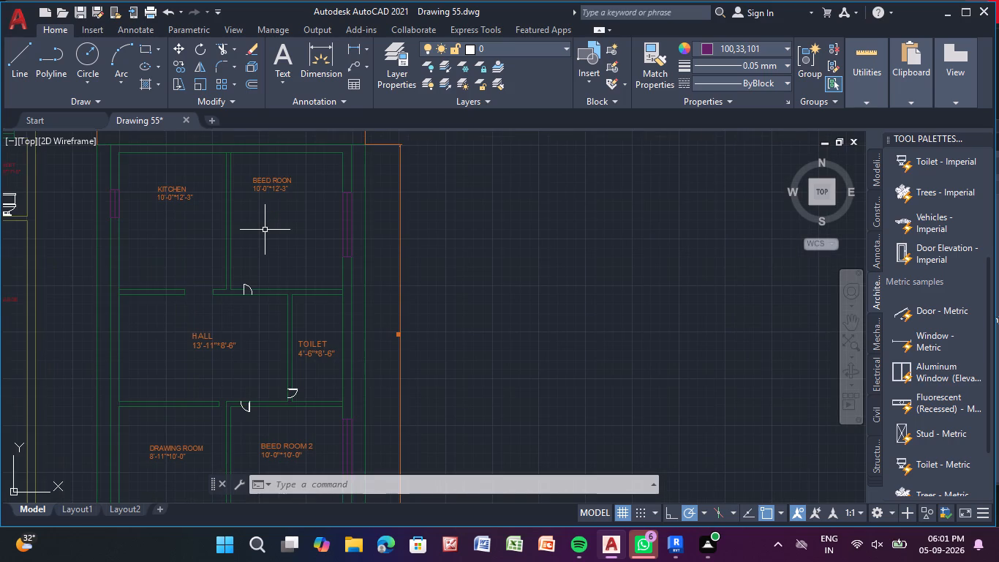
middle_drag(265, 230, 0, 263)
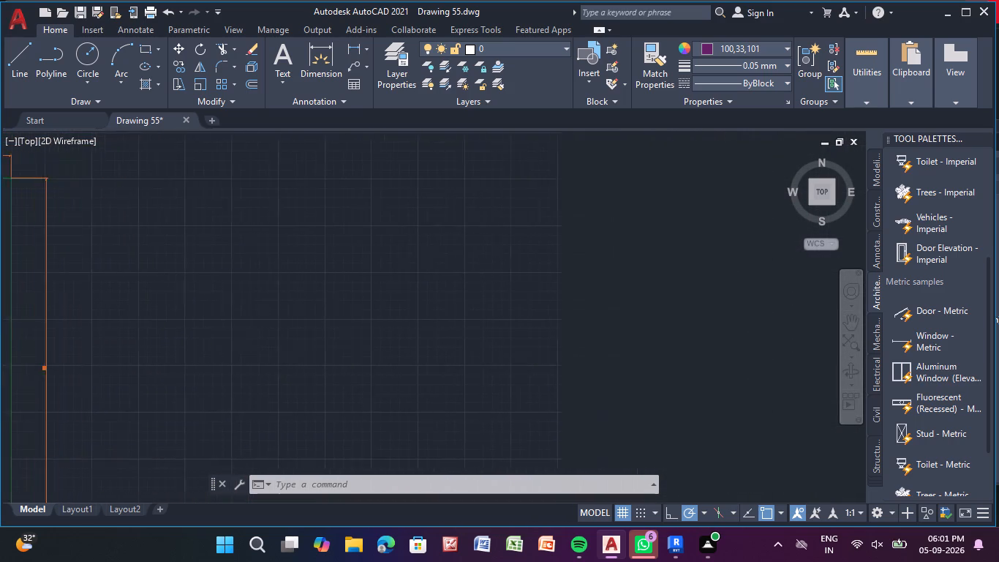
middle_drag(0, 263, 0, 266)
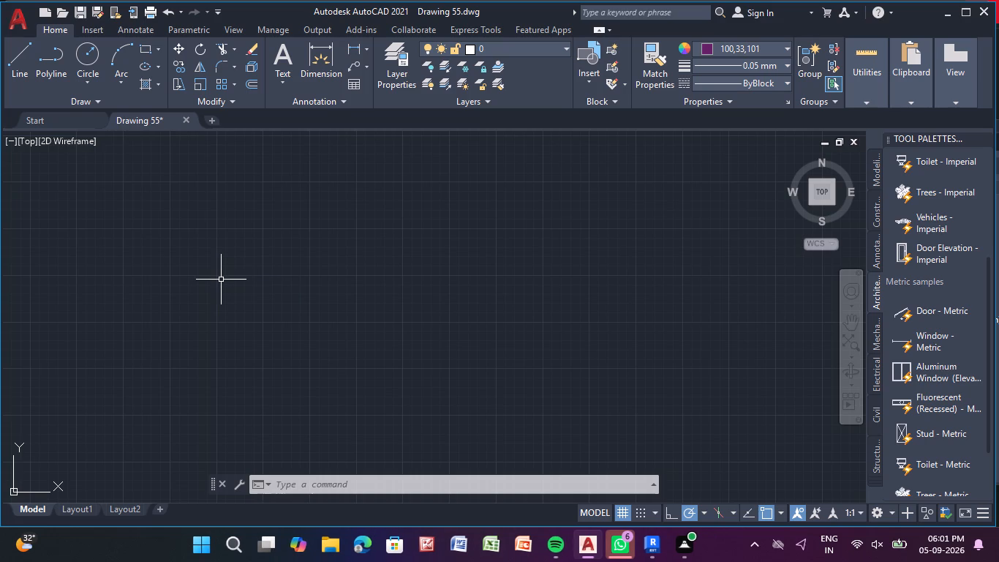
scroll(203, 283, down, 2)
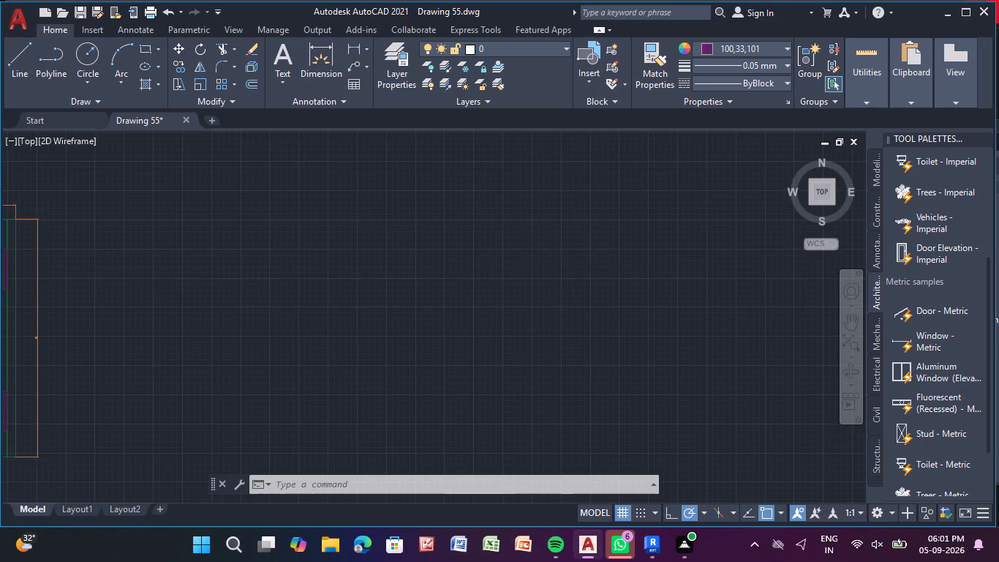
scroll(203, 283, down, 3)
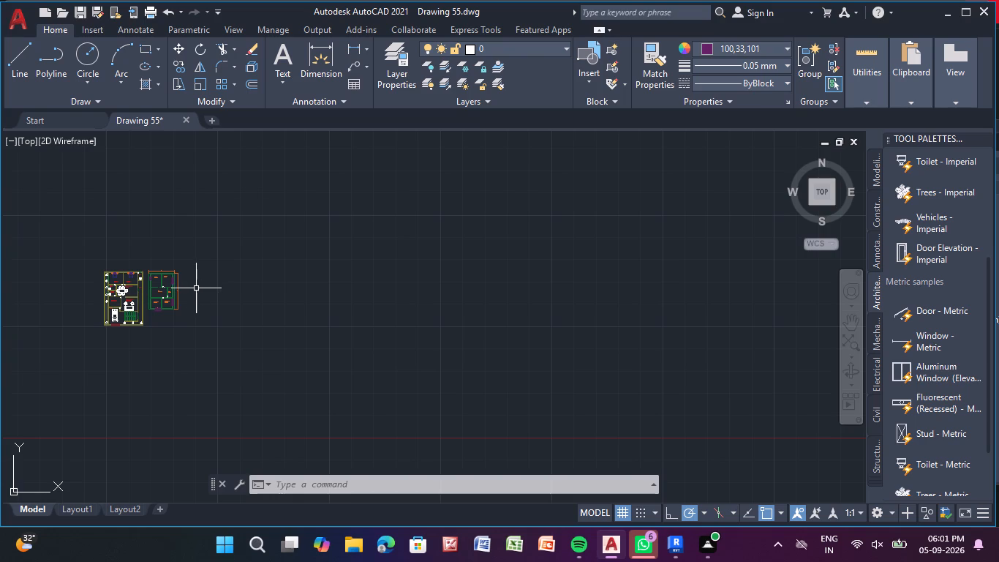
scroll(124, 310, up, 5)
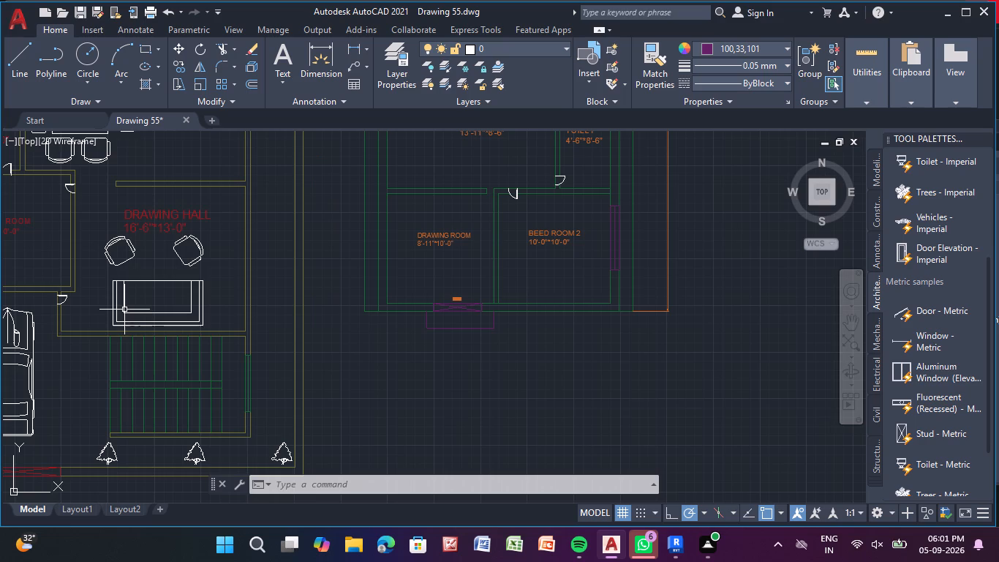
scroll(382, 301, down, 2)
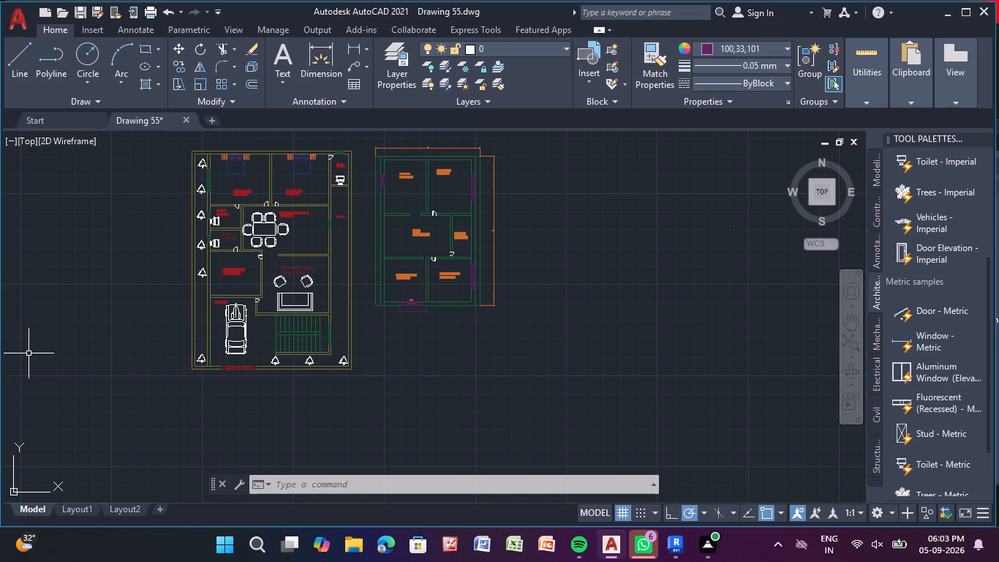
scroll(29, 353, up, 3)
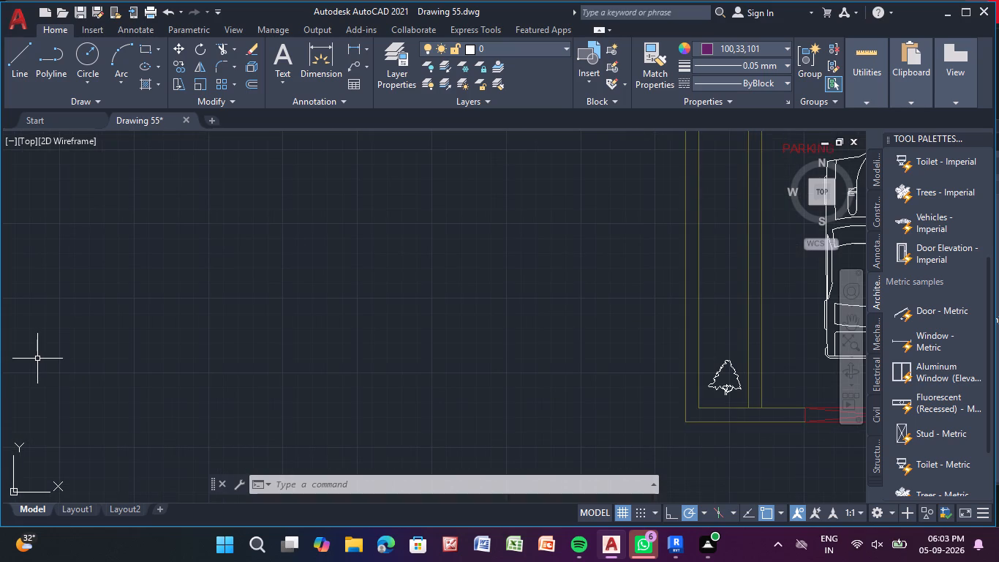
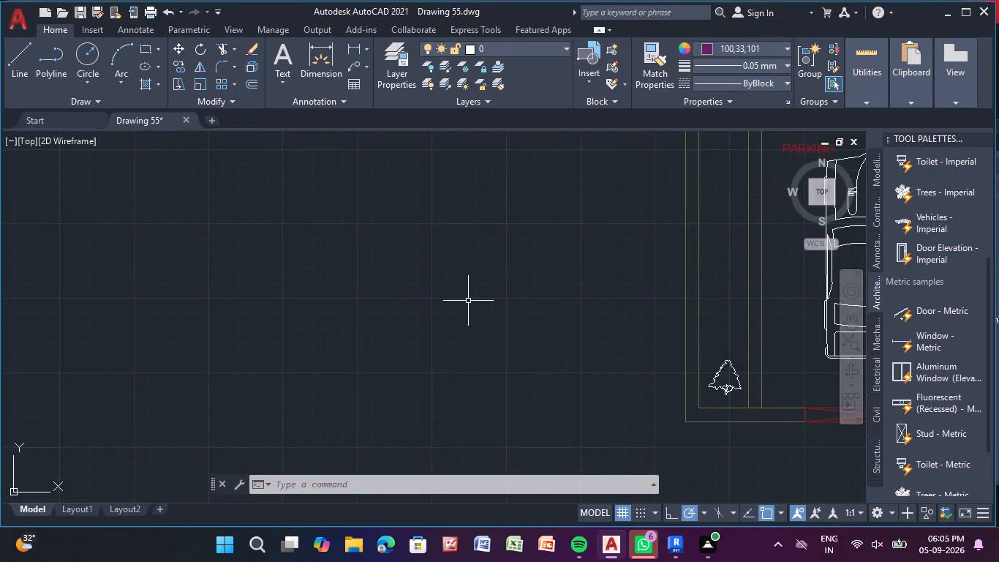
Examine the smaller house floor plan with the hall and toilet, and the empty drawing space beyond its outer dimension line.
scroll(469, 307, down, 2)
middle_drag(465, 309, 140, 416)
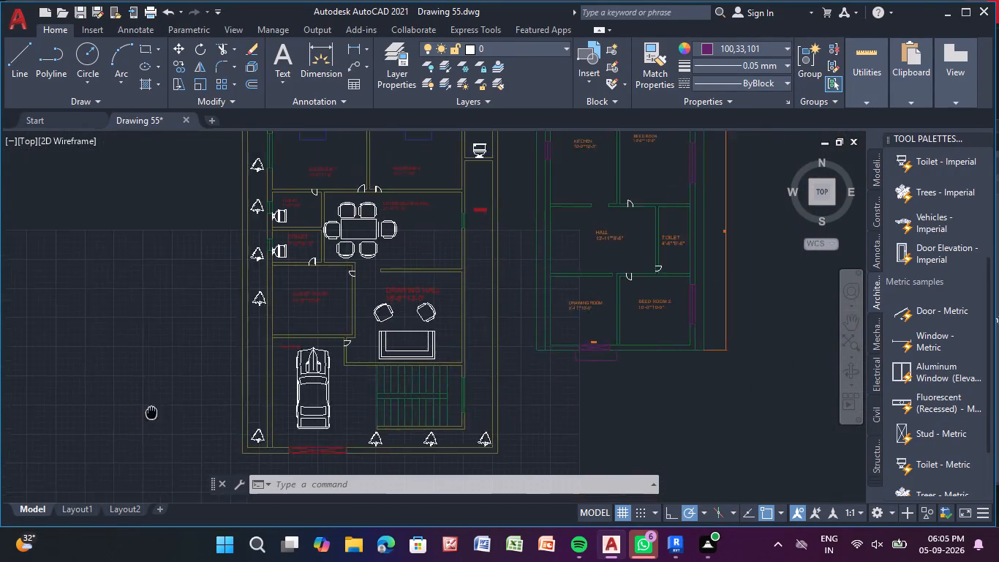
middle_drag(140, 416, 0, 453)
middle_click(485, 241)
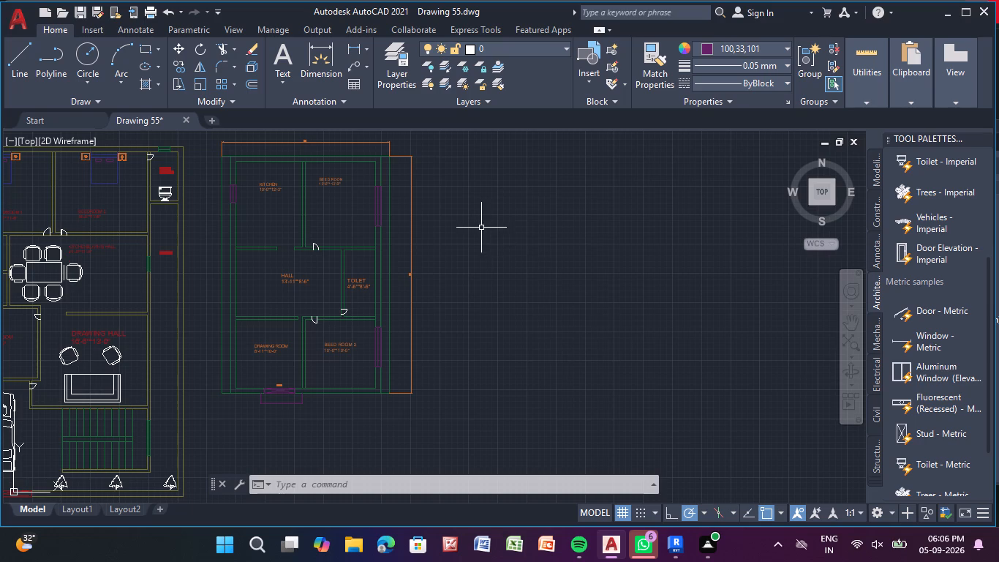
scroll(481, 228, up, 2)
scroll(481, 227, down, 2)
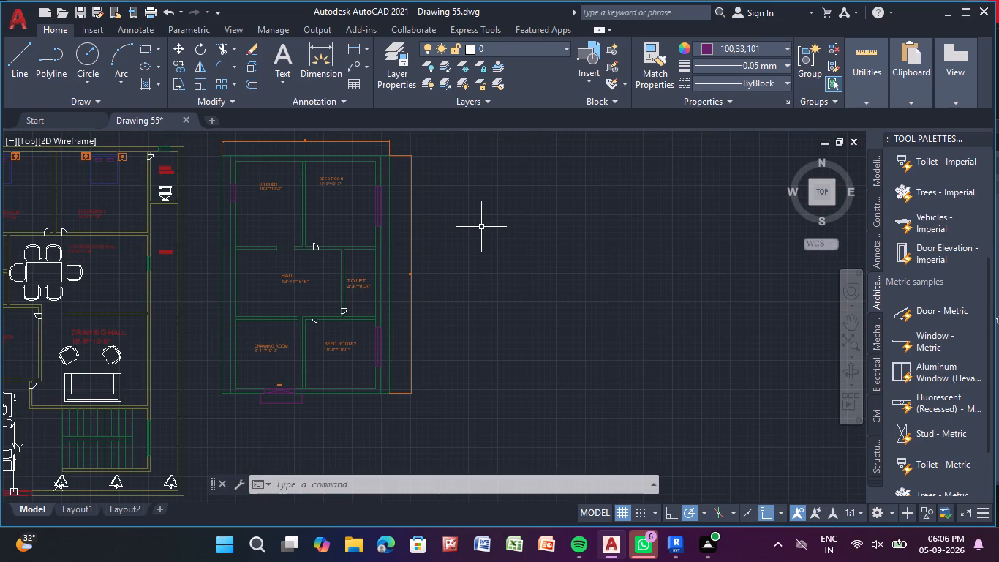
middle_drag(481, 227, 268, 262)
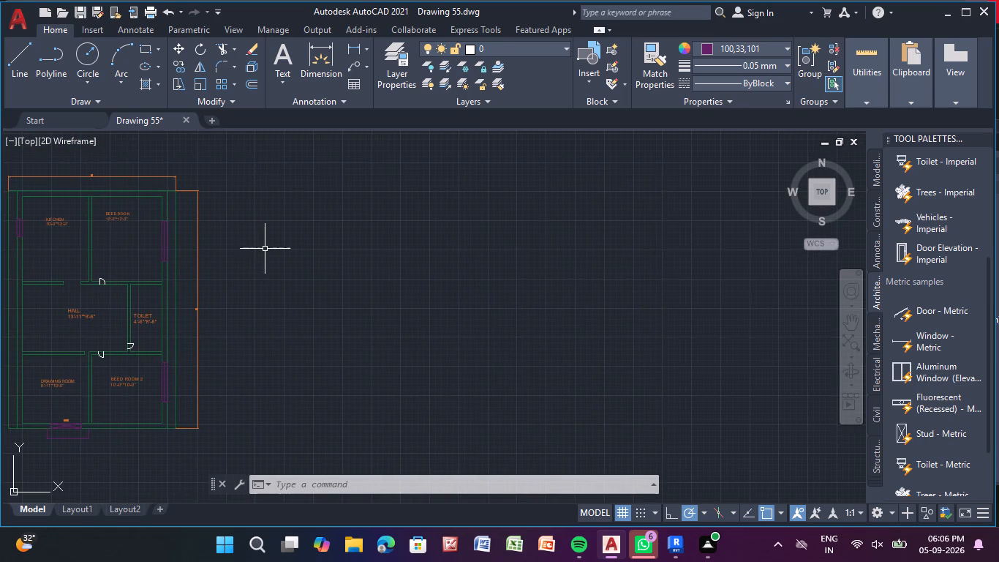
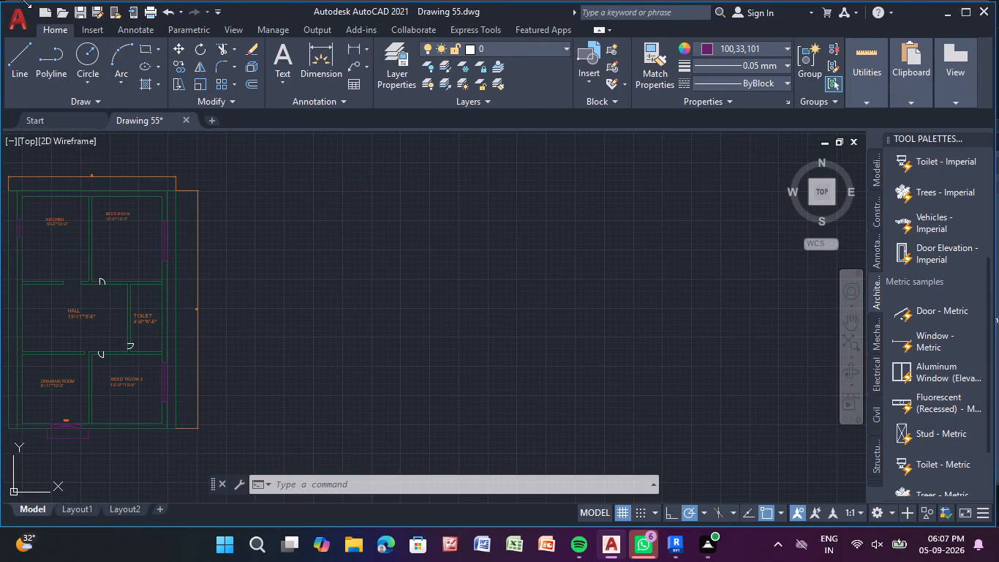
Set the current object colour to the pale green 175,217,170.
click(16, 52)
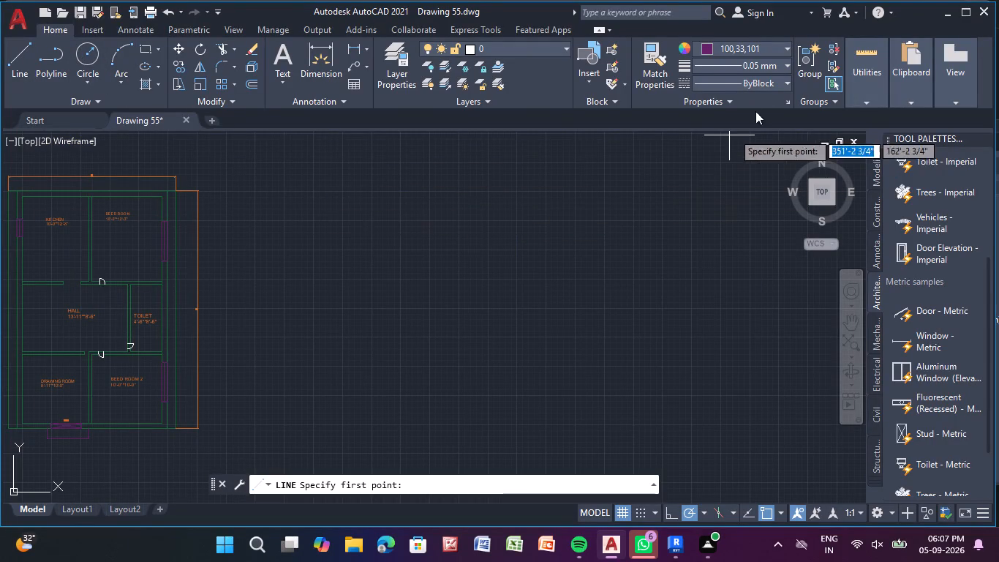
click(777, 48)
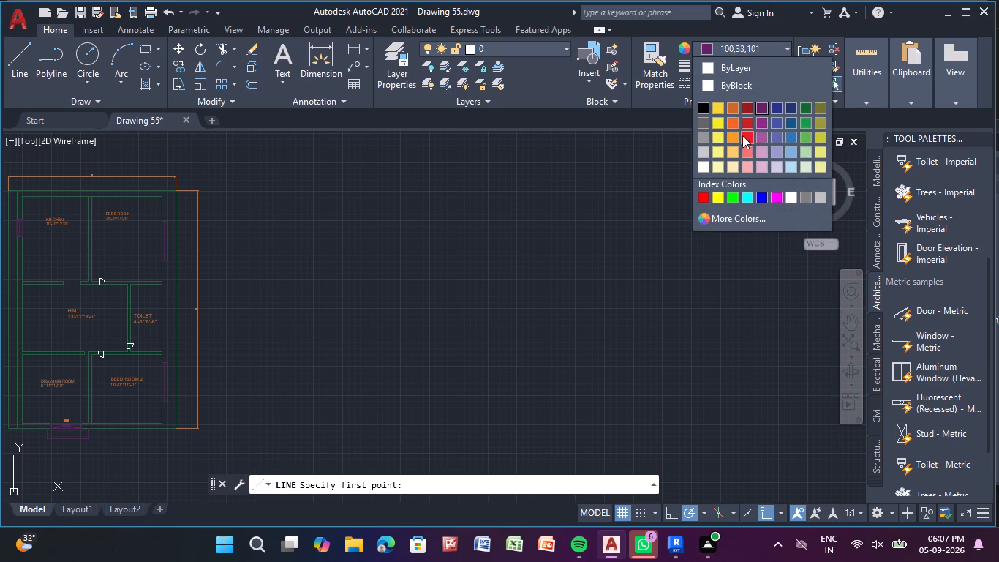
click(801, 120)
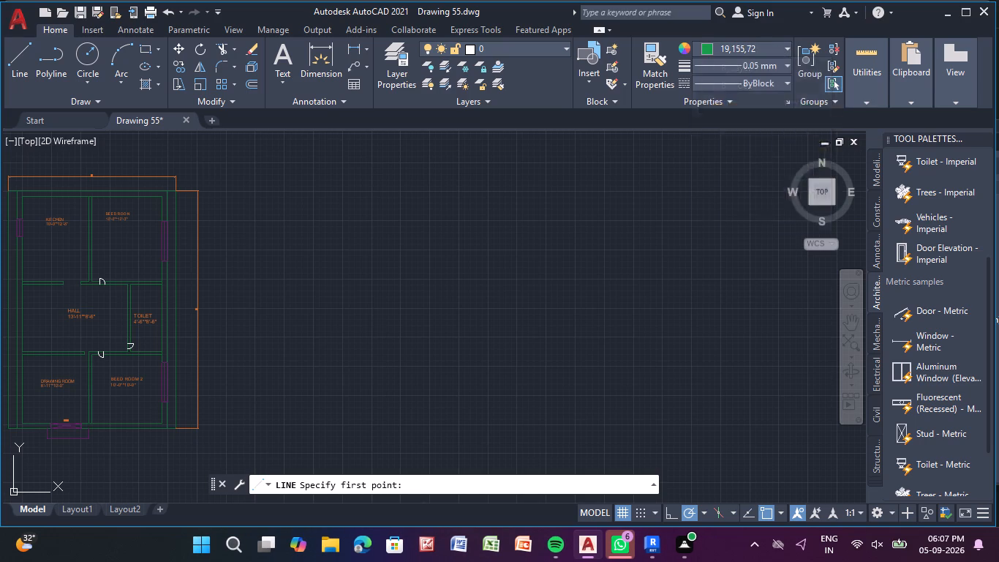
click(770, 50)
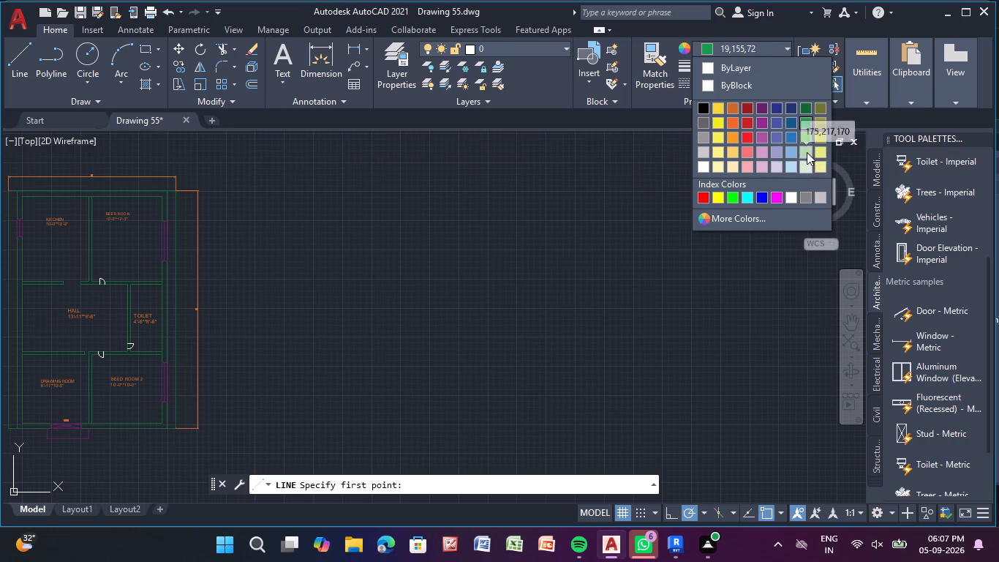
click(807, 152)
With Line and Ortho, draw a closed rectangular outline 23' wide and 30' high in the empty space beside the smaller floor plan.
click(28, 62)
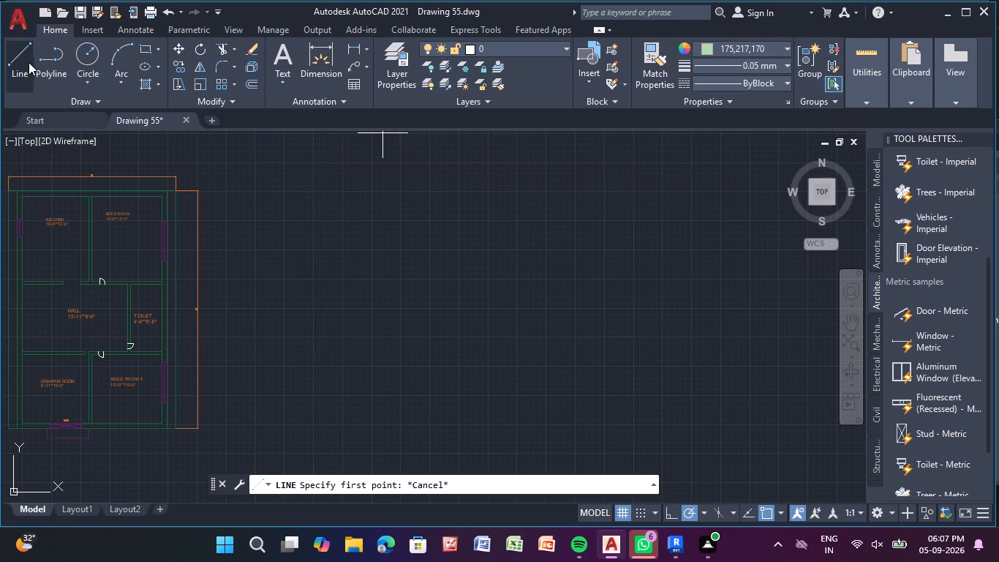
click(305, 192)
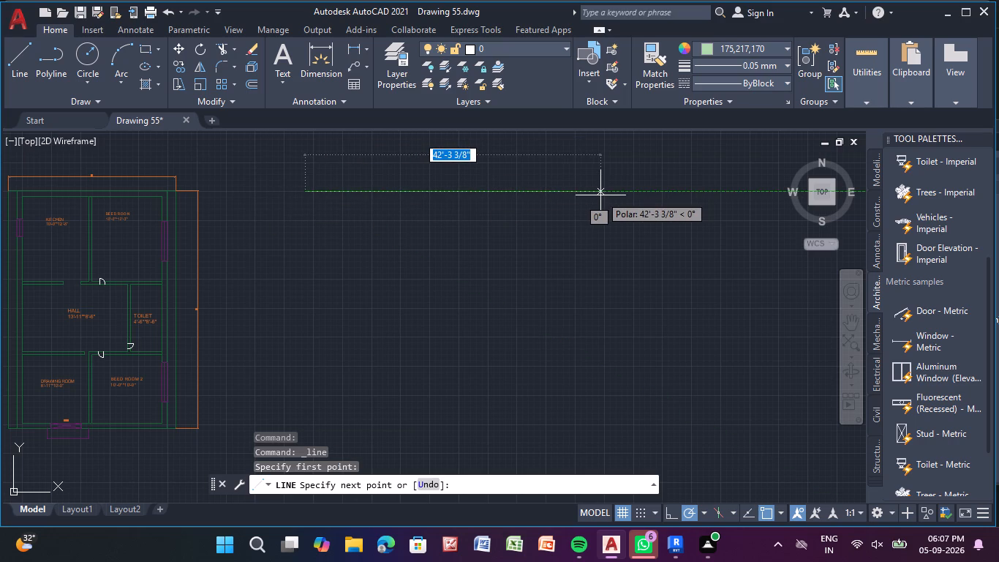
text(23)
key(apostrophe)
key(Return)
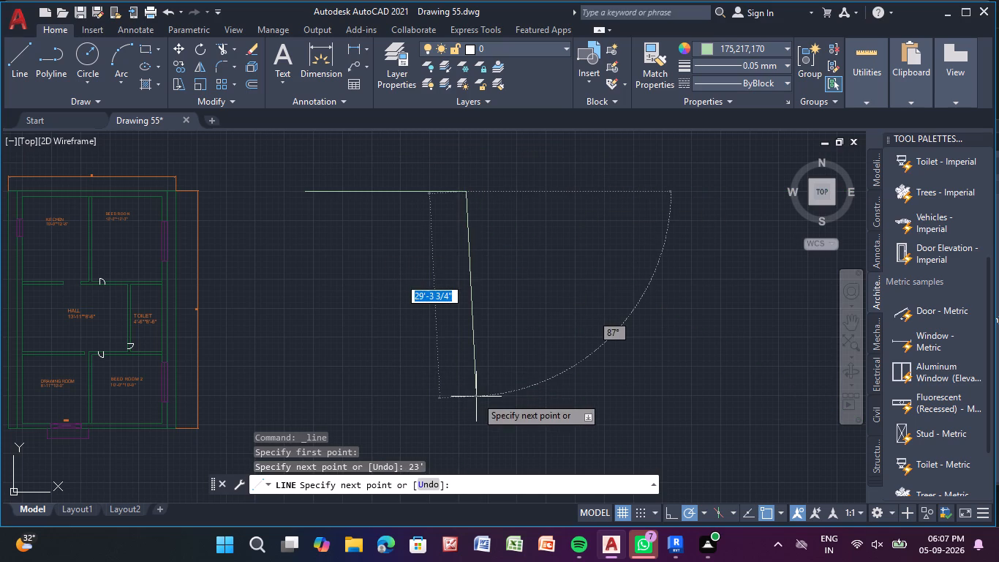
click(666, 514)
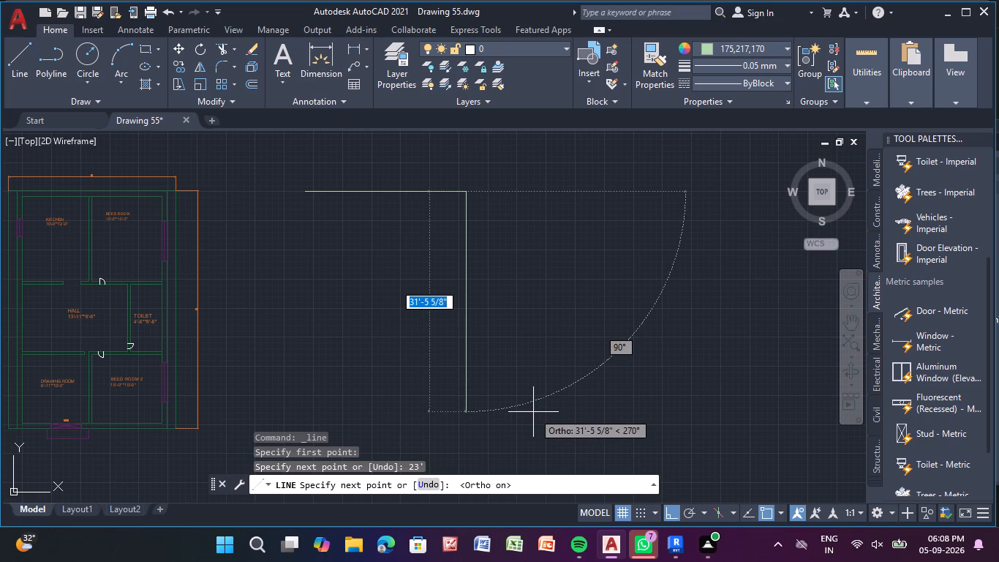
text(30)
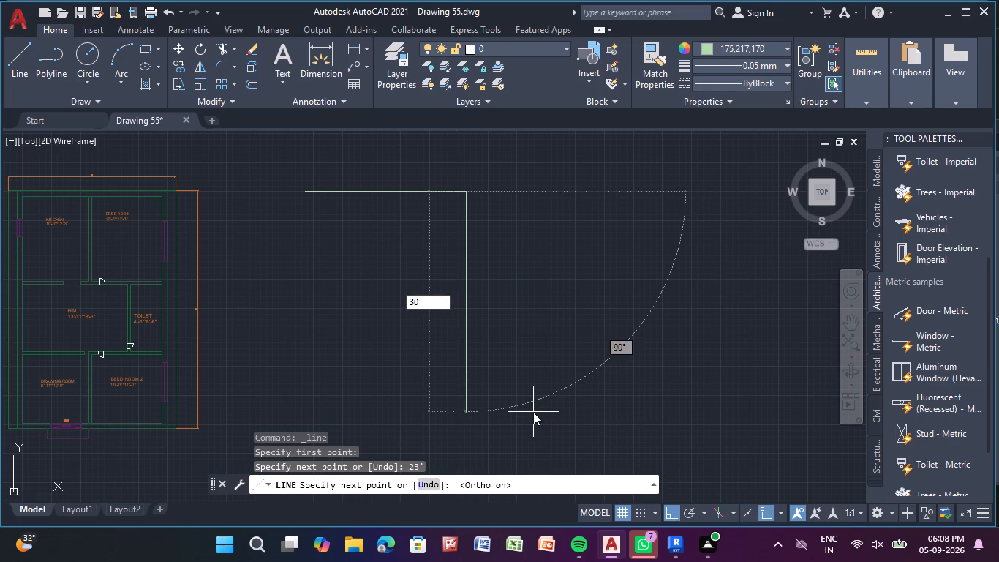
key(apostrophe)
key(Return)
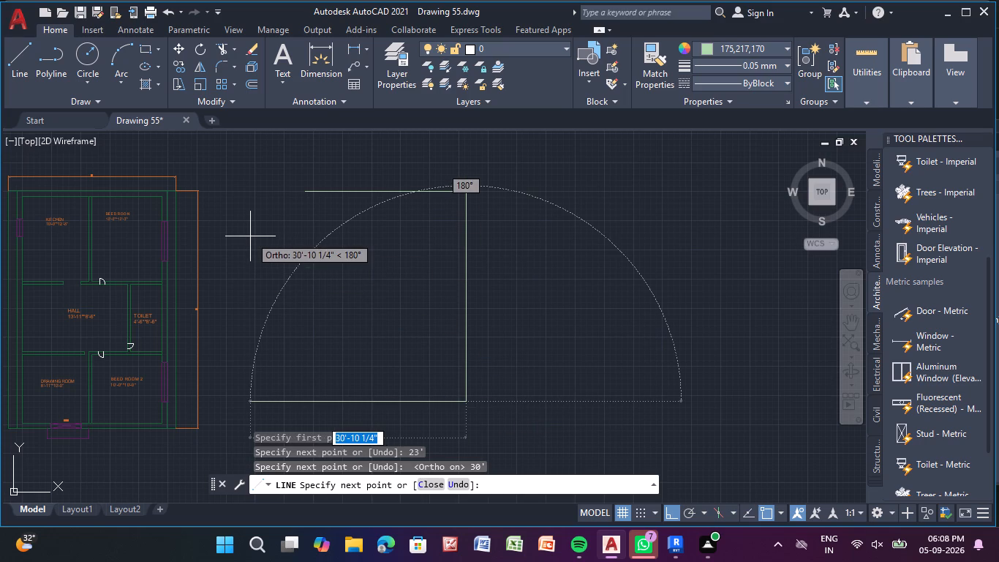
text(23')
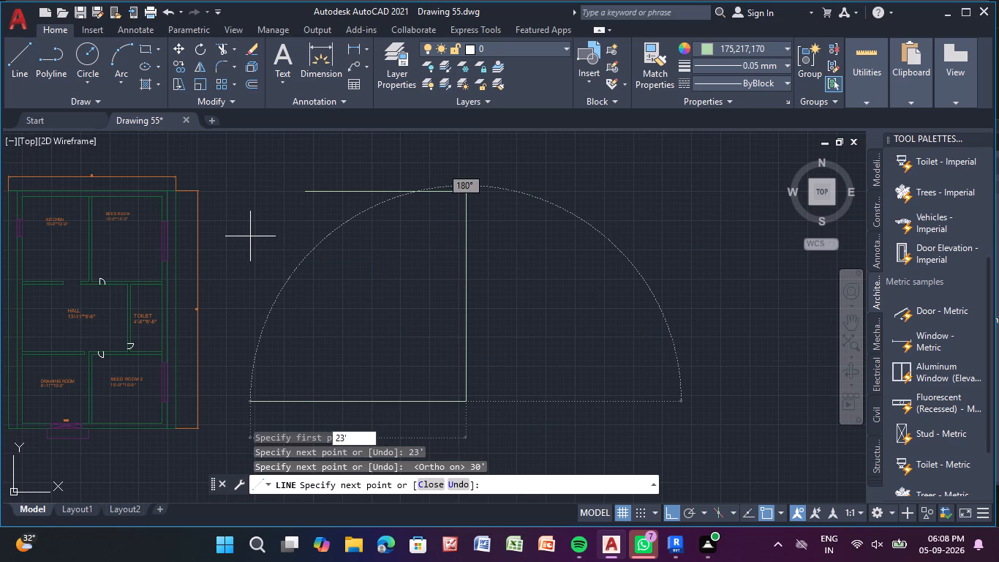
key(Return)
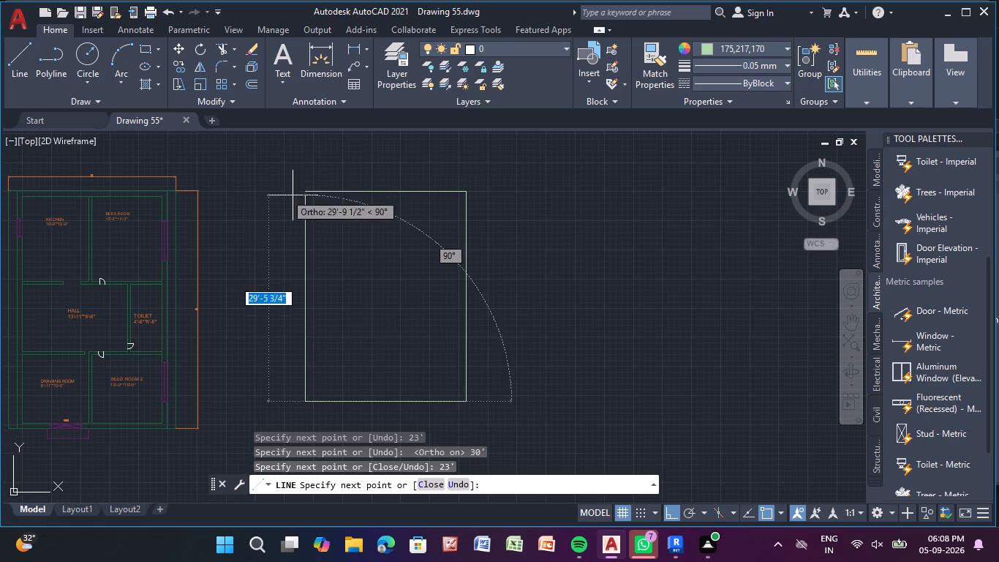
scroll(314, 193, up, 3)
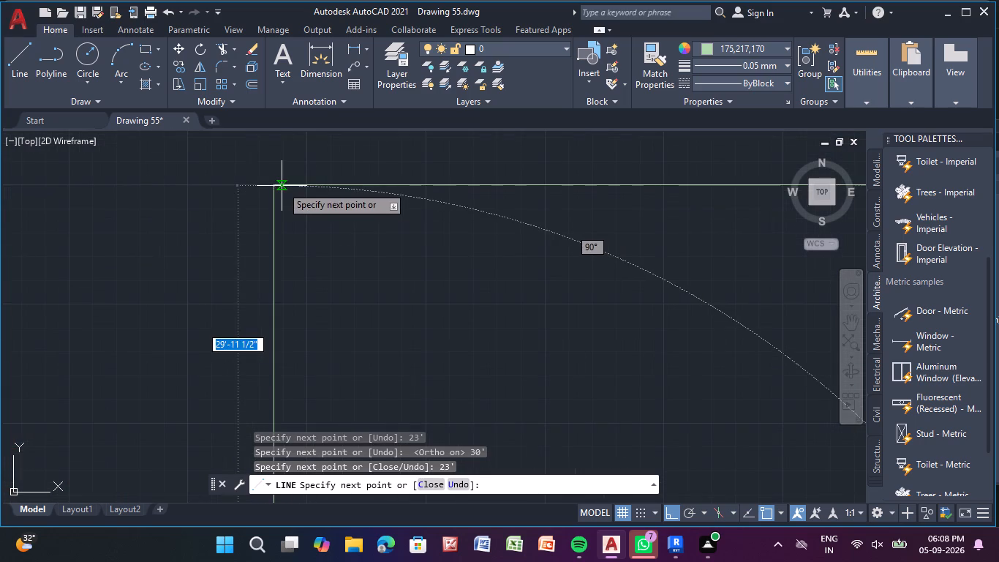
scroll(278, 185, up, 3)
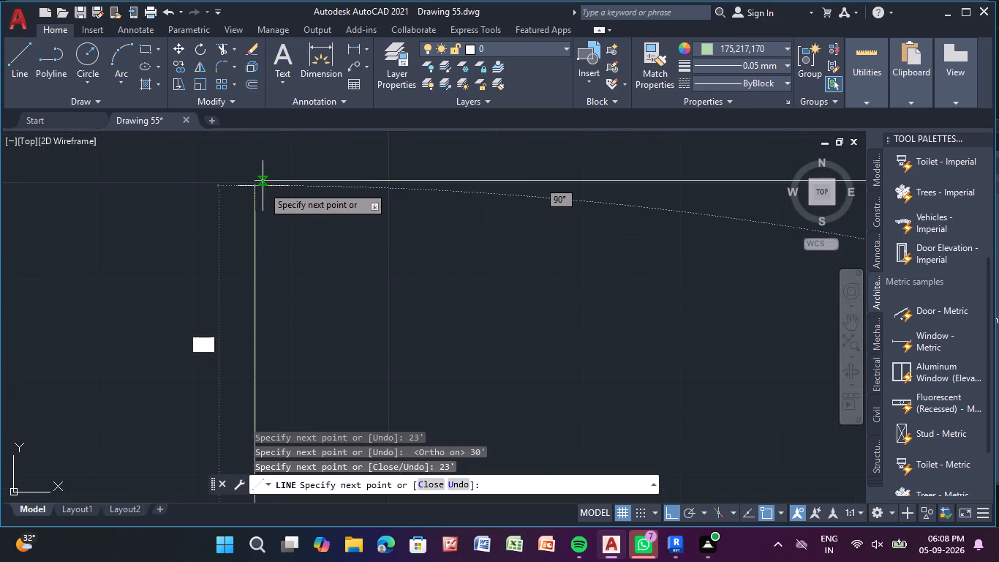
click(257, 182)
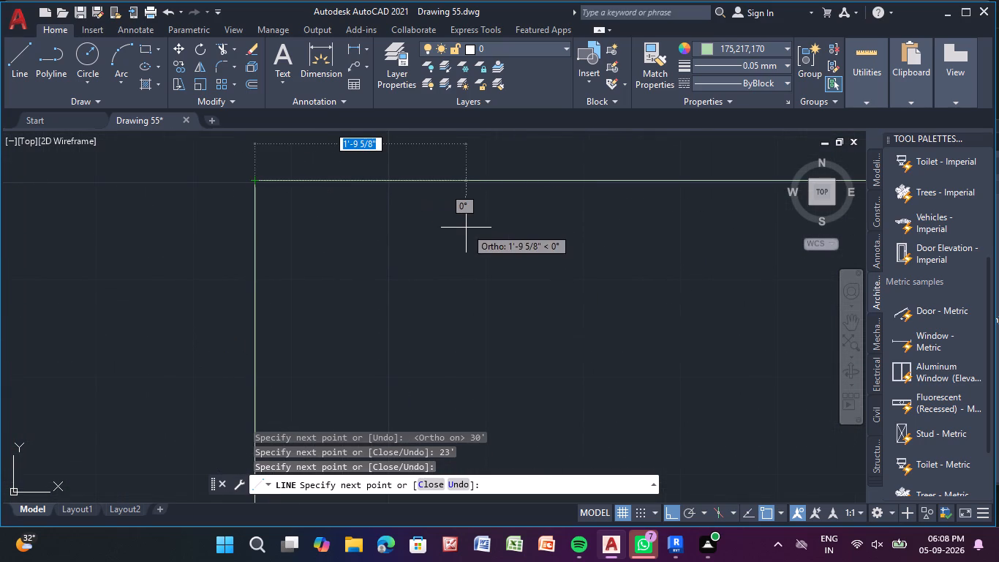
key(Escape)
Offset the top line of the new rectangular outline 9" inward, using the Through option.
scroll(547, 201, down, 2)
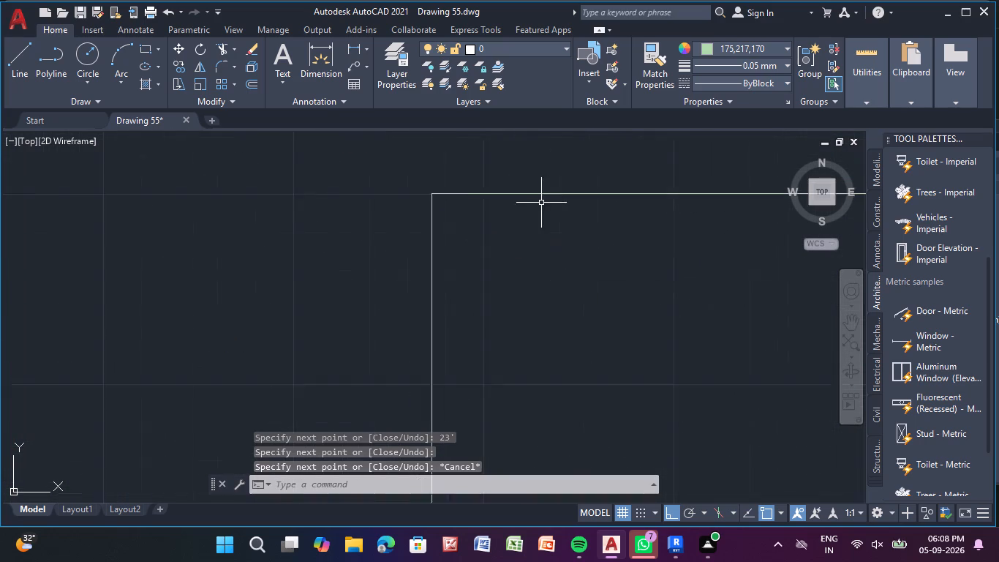
scroll(541, 203, down, 3)
middle_drag(539, 247, 378, 220)
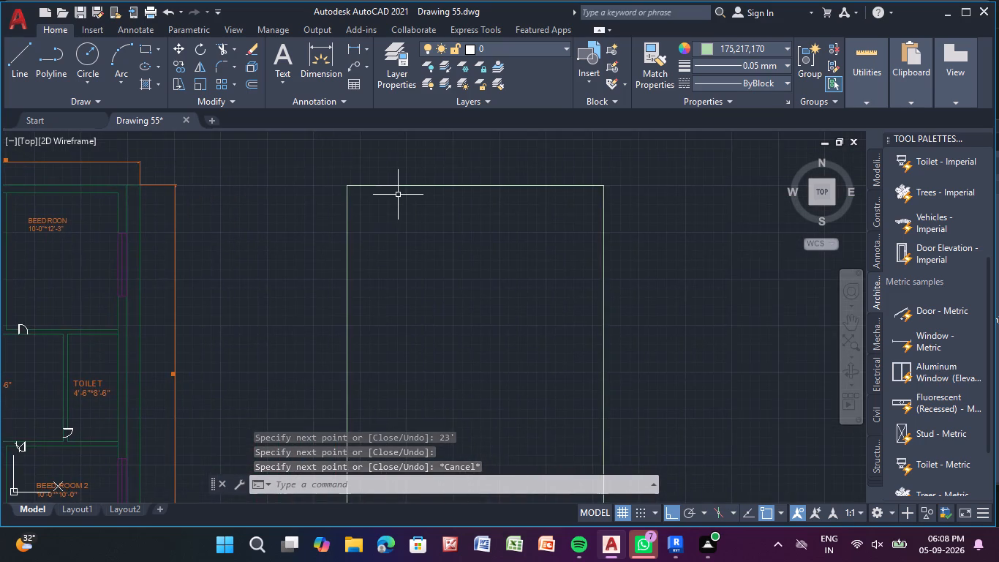
scroll(398, 195, down, 2)
middle_drag(425, 217, 395, 180)
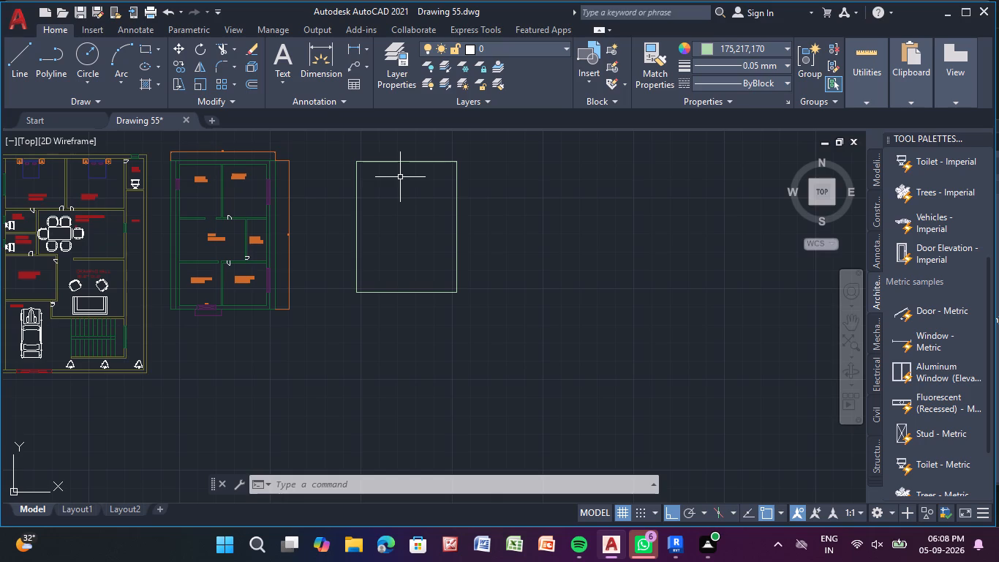
scroll(400, 177, up, 1)
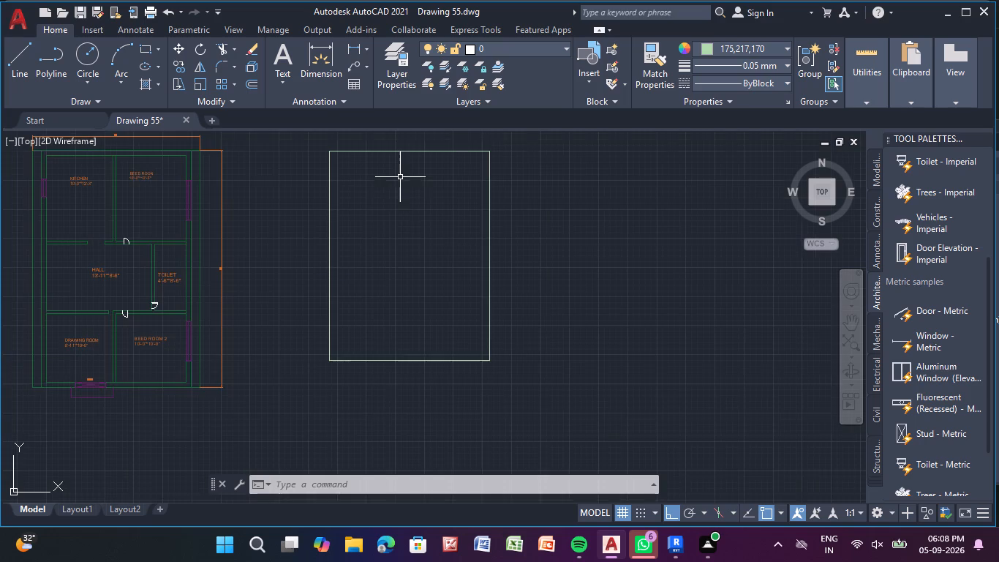
click(252, 82)
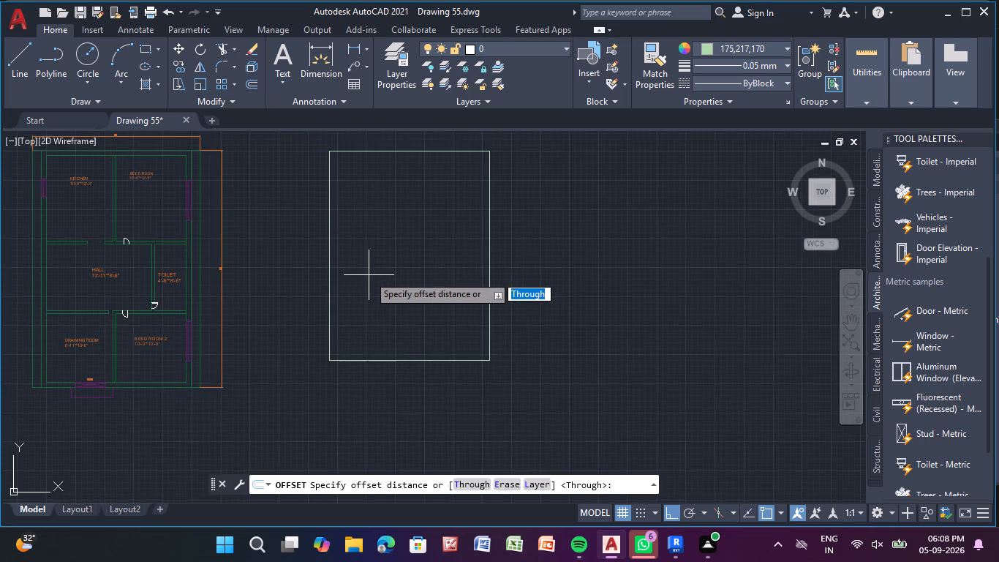
key(Return)
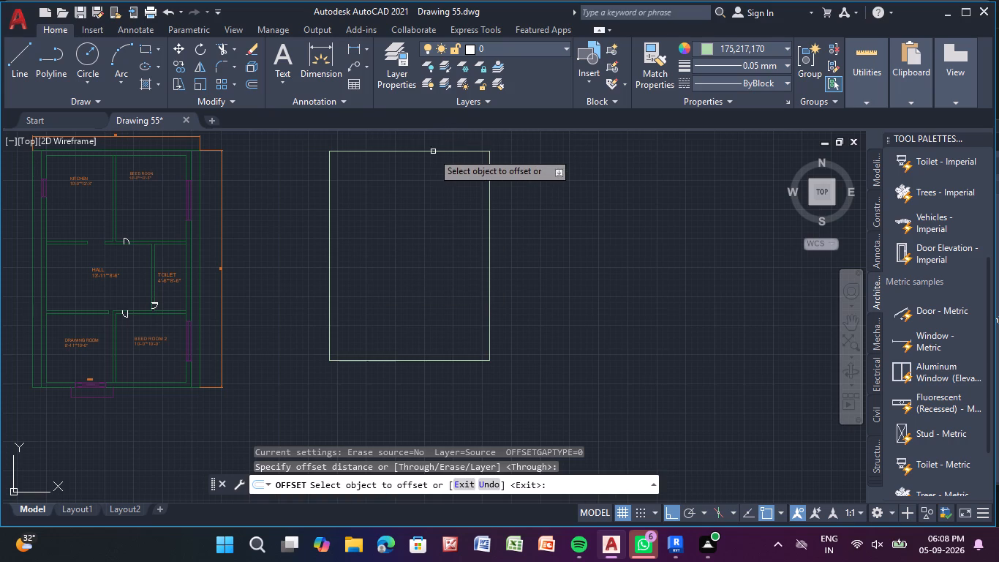
scroll(419, 157, up, 1)
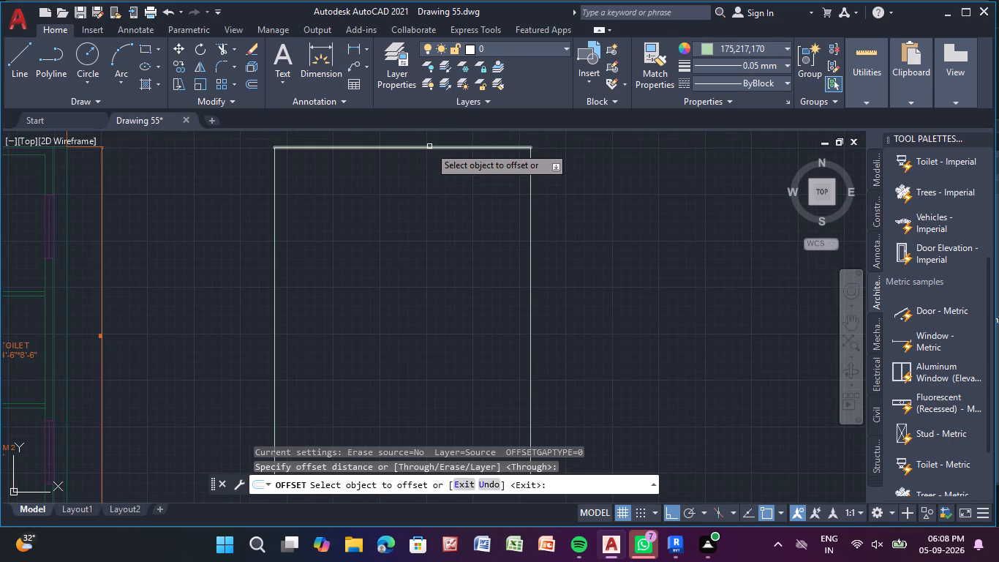
click(429, 146)
key(9)
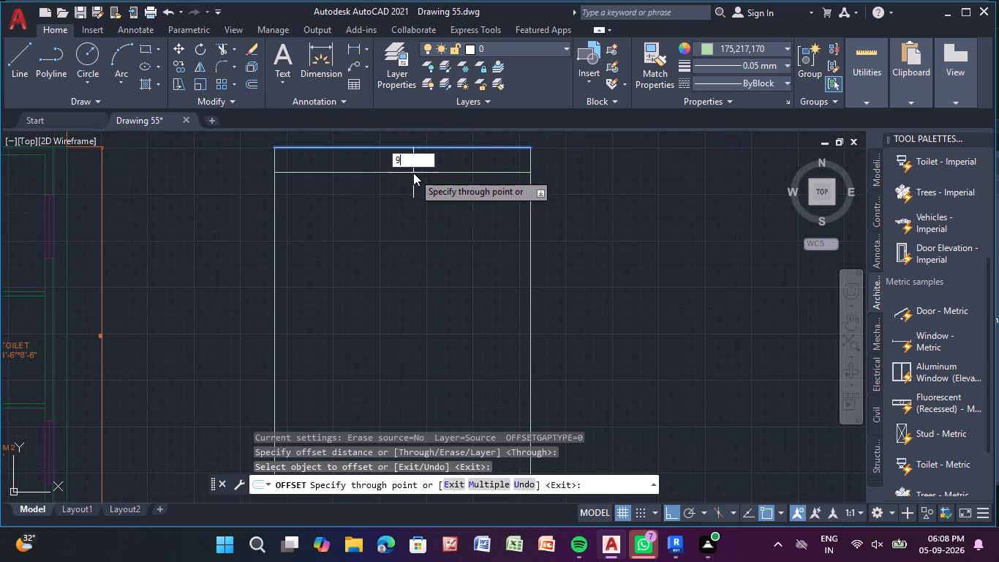
key(shift+quotedbl)
key(Return)
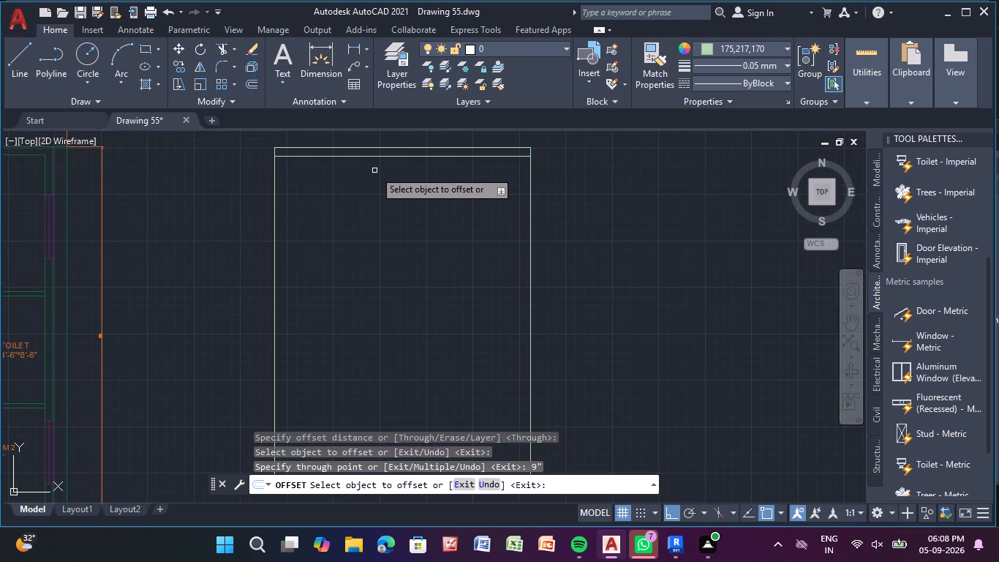
Offset the left and right side lines of the new outline 9" inward.
click(274, 235)
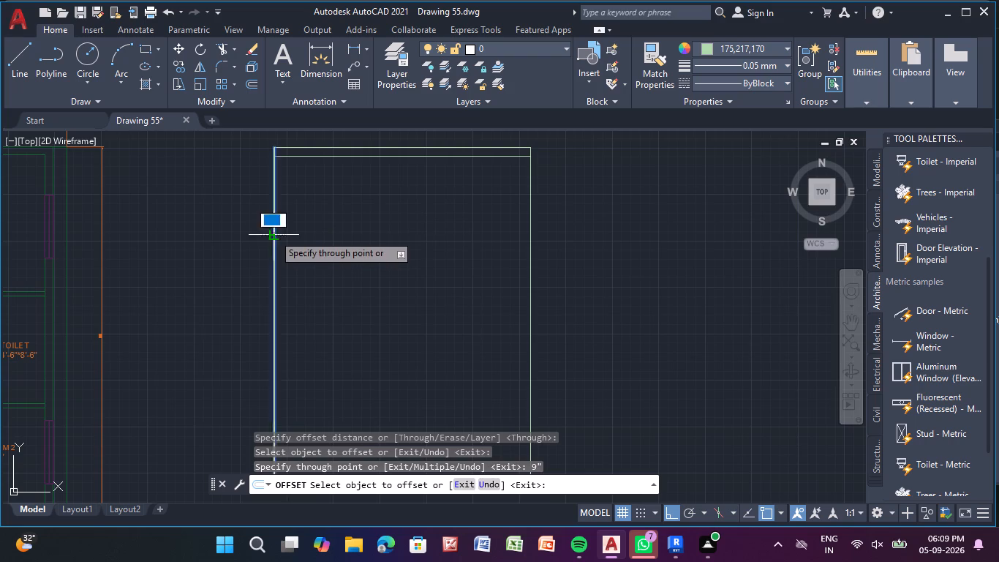
key(9)
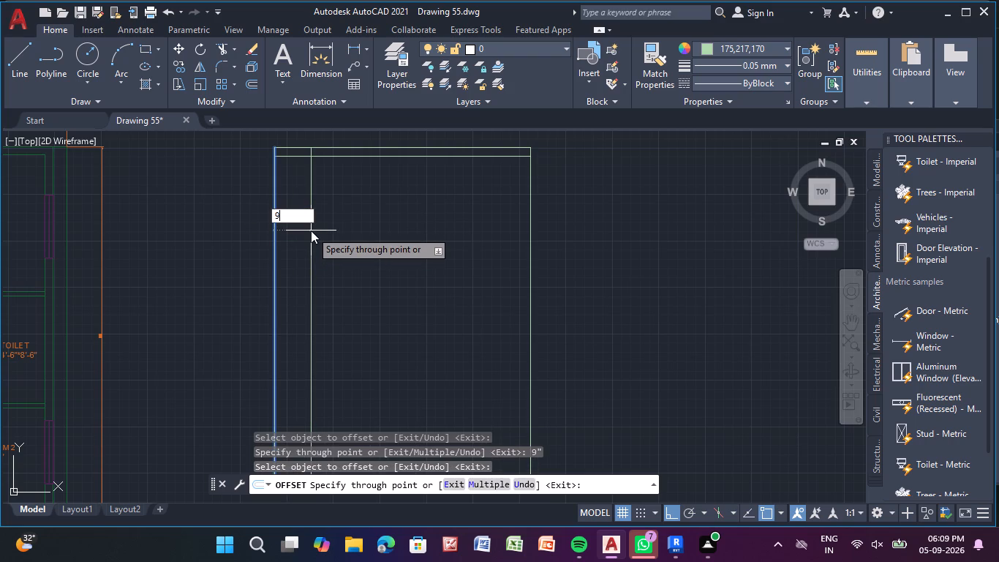
key(shift+quotedbl)
key(Return)
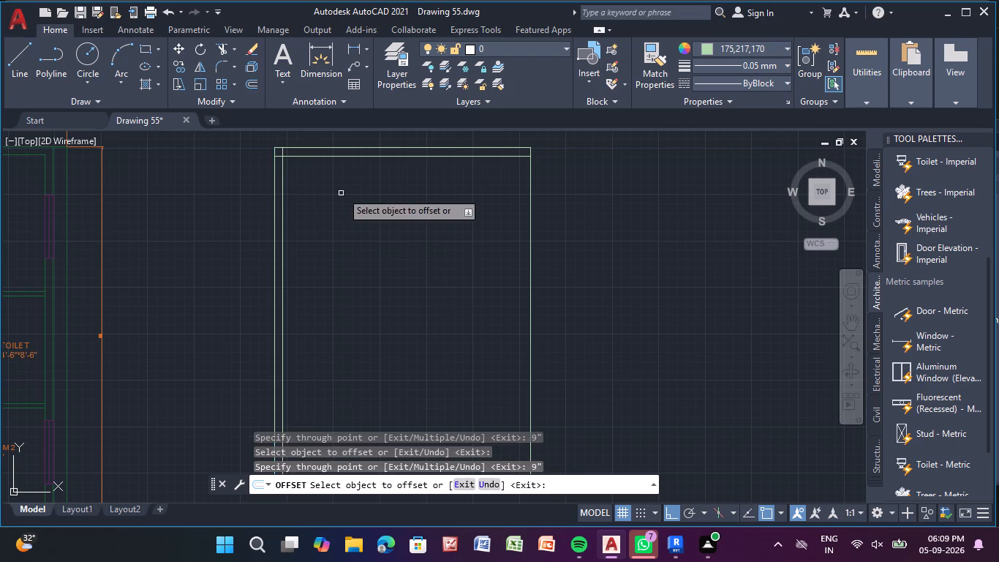
click(529, 240)
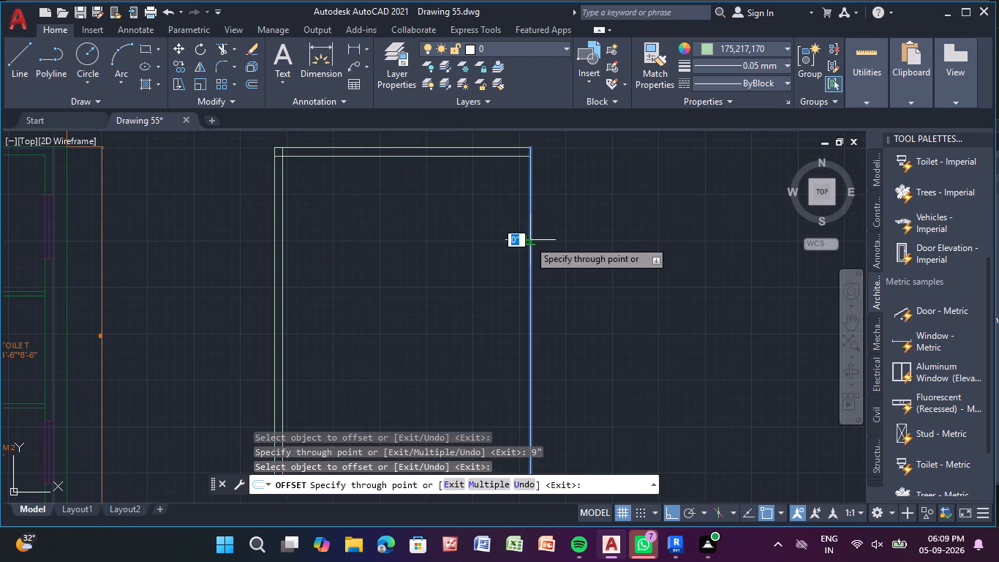
key(9)
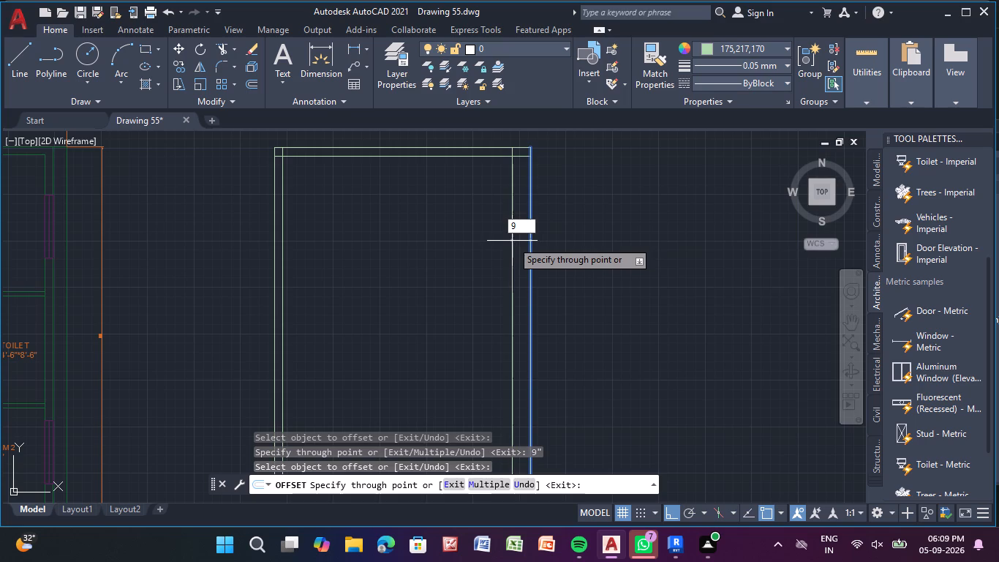
key(shift+quotedbl)
key(Return)
Offset the bottom line of the new outline 9" inward to complete the outer wall thickness.
scroll(419, 211, down, 1)
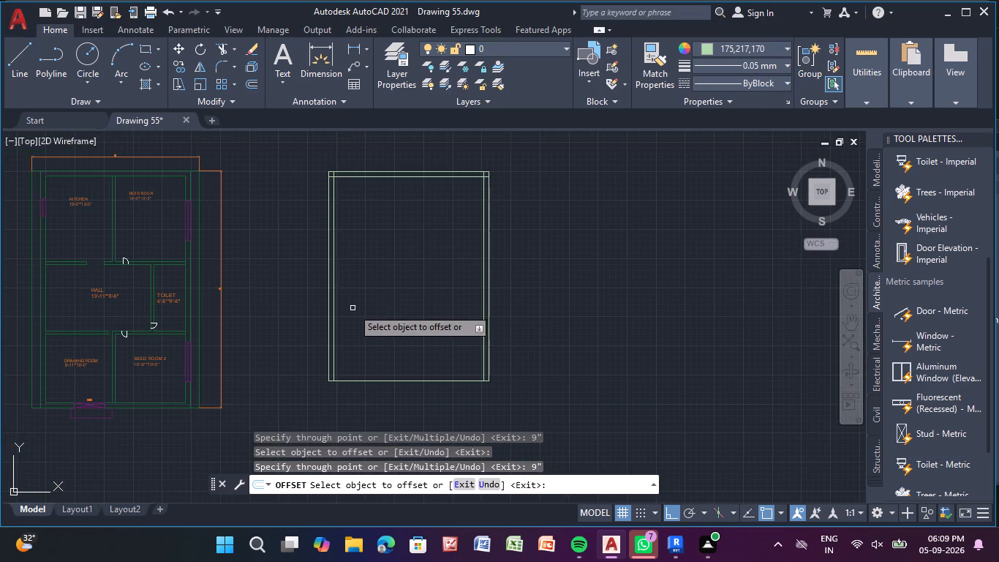
middle_drag(353, 308, 363, 154)
scroll(391, 225, up, 1)
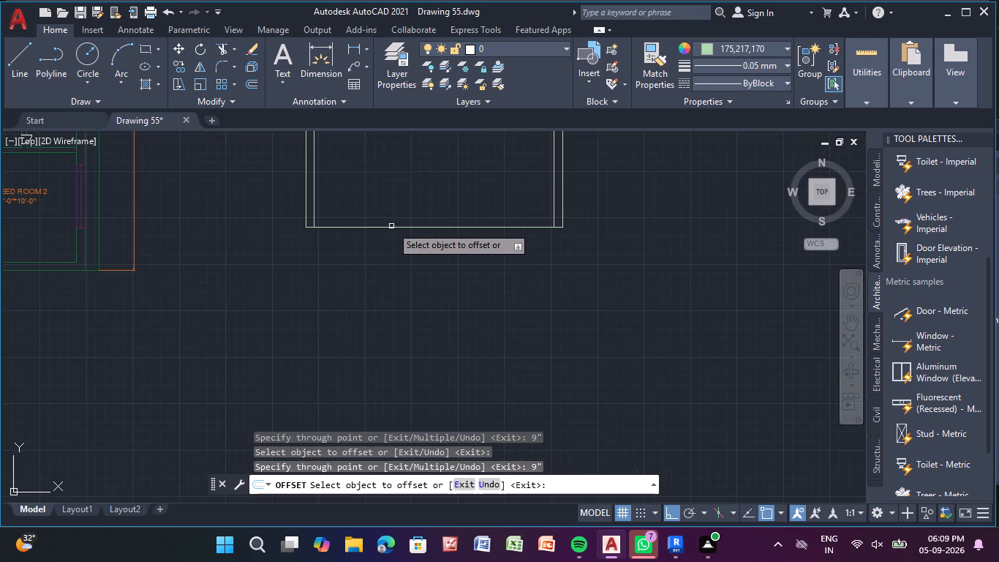
click(388, 228)
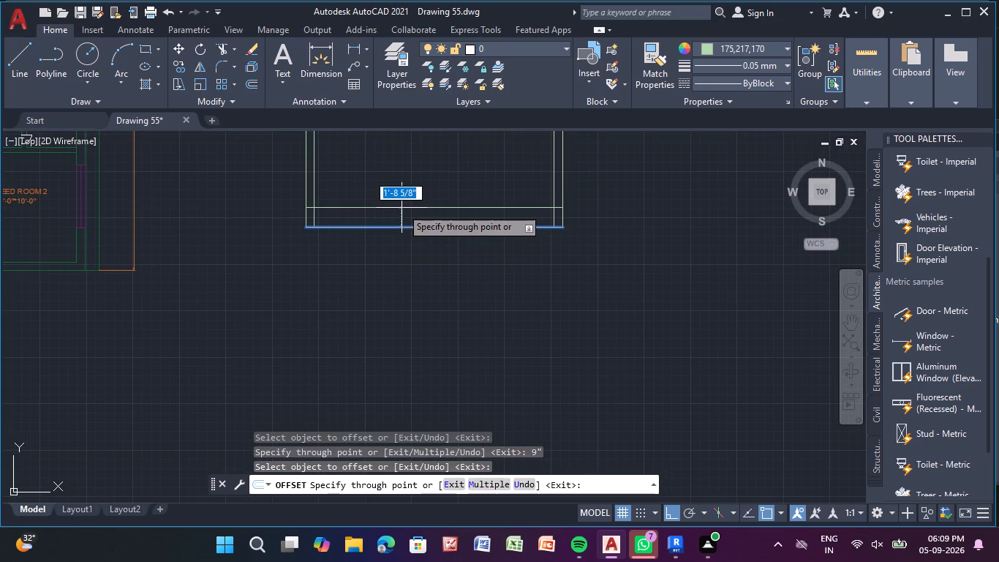
key(9)
key(shift+quotedbl)
key(Return)
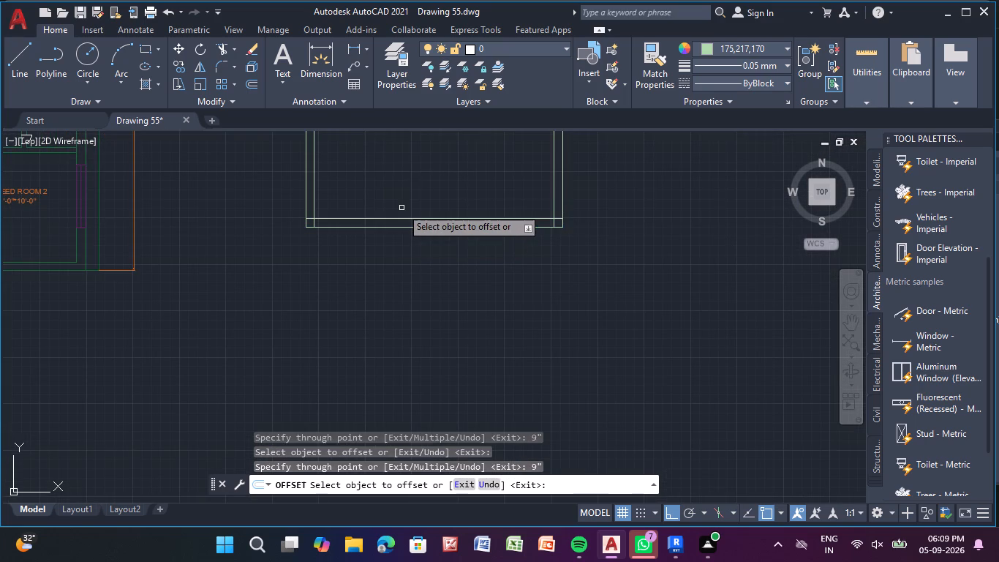
Trim the overlapping inner wall line ends at both bottom corners of the new 23' by 30' outline.
click(230, 53)
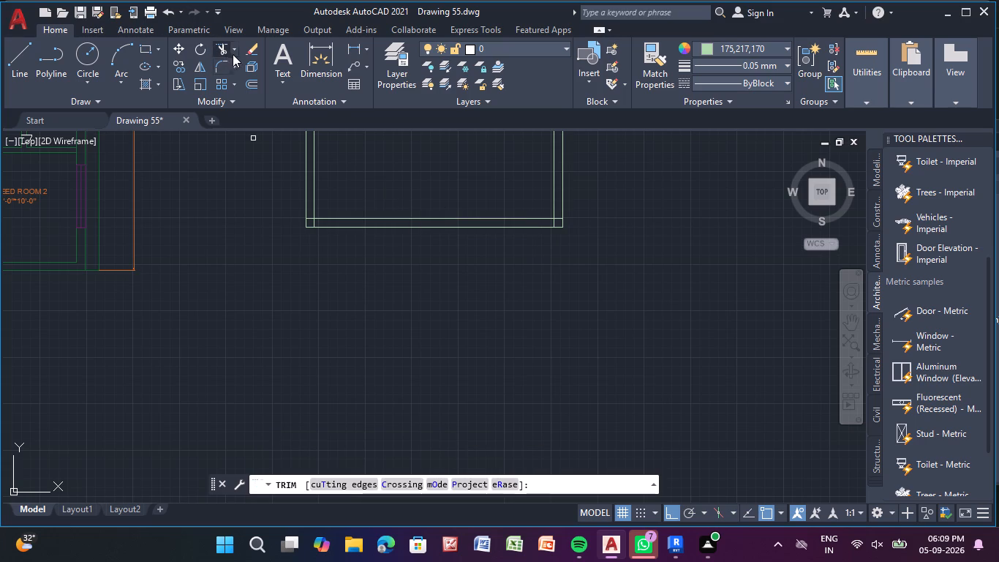
scroll(323, 213, up, 2)
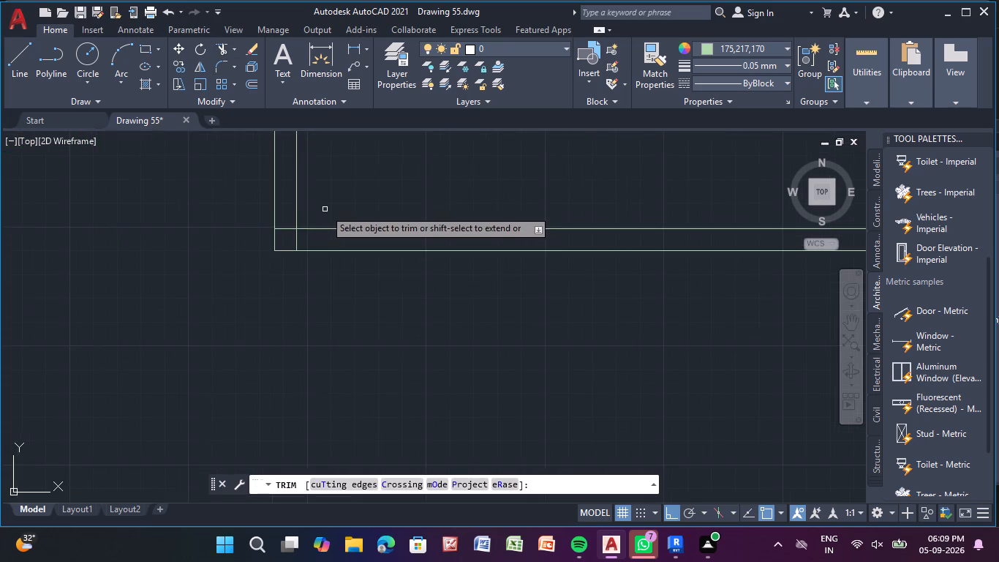
middle_drag(331, 188, 353, 128)
scroll(357, 143, up, 2)
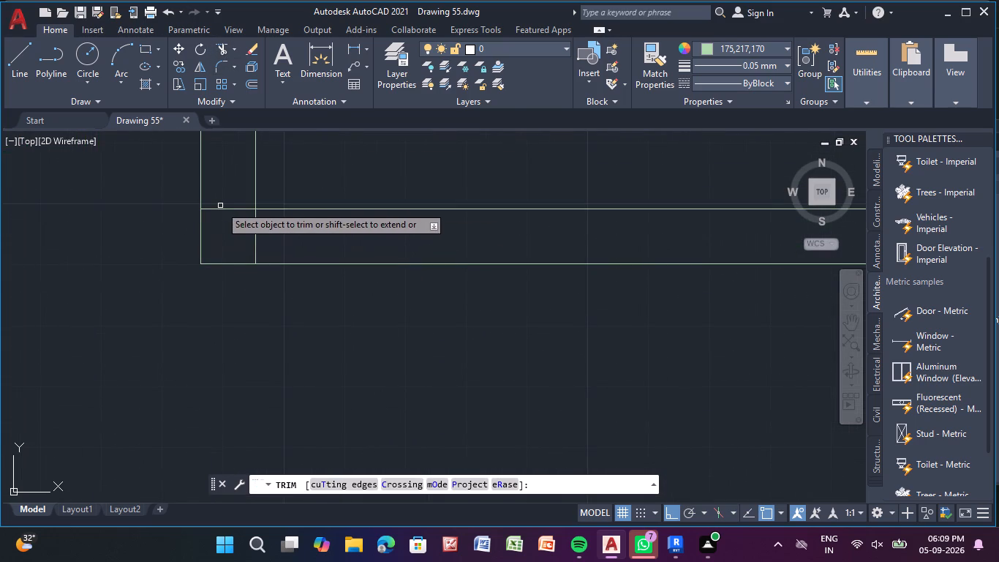
drag(220, 203, 304, 236)
scroll(304, 236, down, 3)
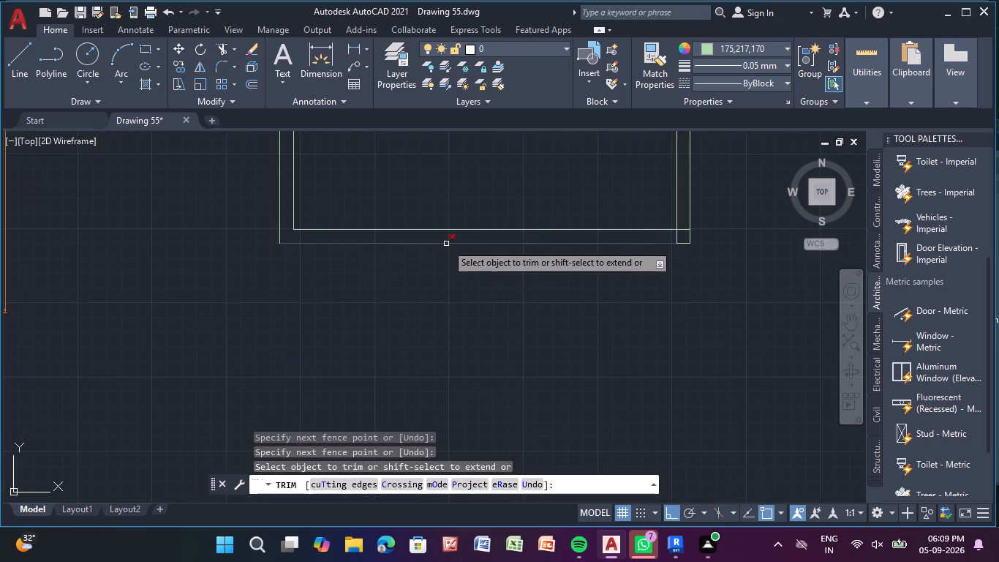
middle_drag(446, 244, 251, 296)
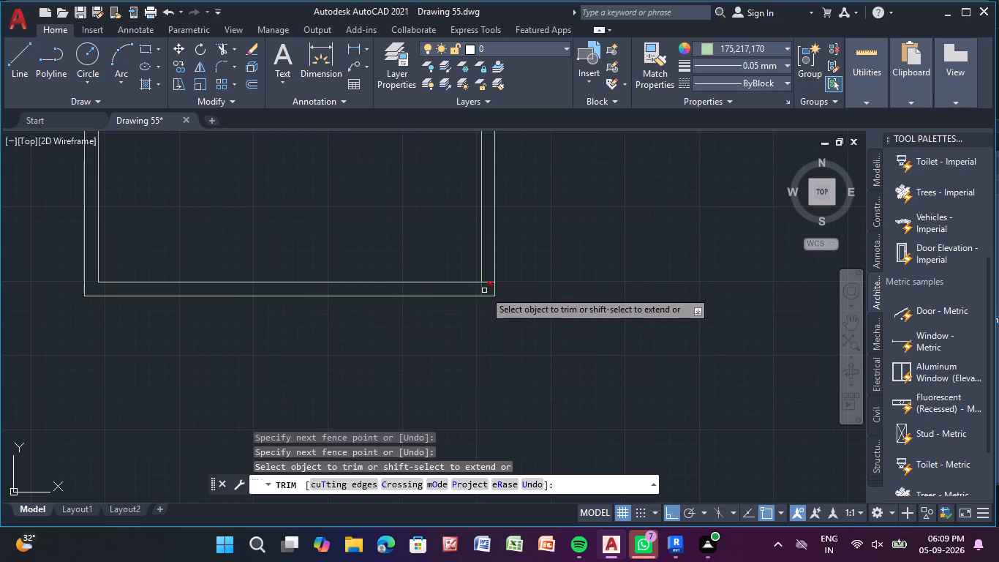
scroll(484, 291, up, 3)
drag(498, 247, 423, 300)
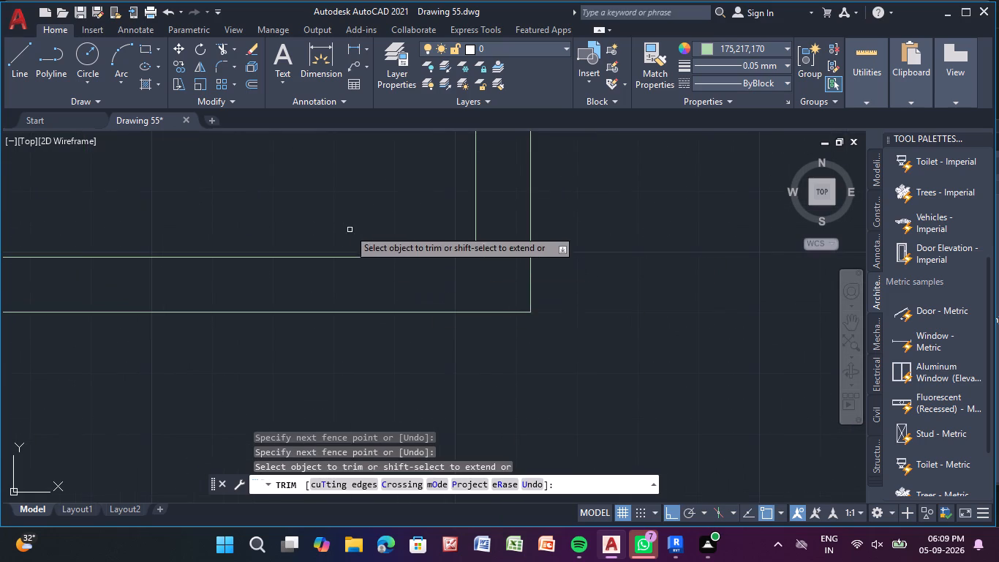
Trim the inner wall line ends that cross at the top-left corner of the new outline.
scroll(336, 216, down, 5)
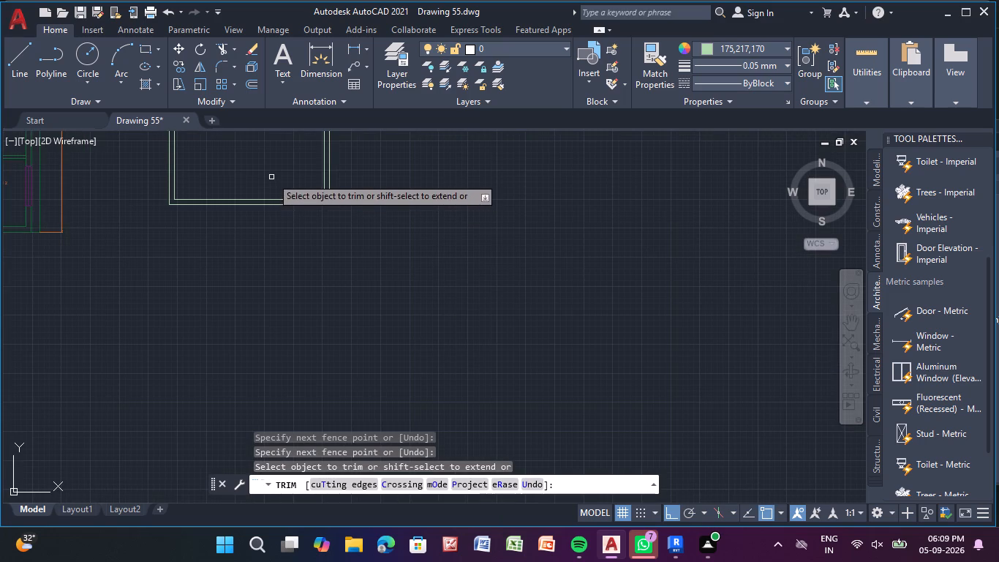
middle_drag(271, 177, 363, 322)
scroll(293, 178, down, 1)
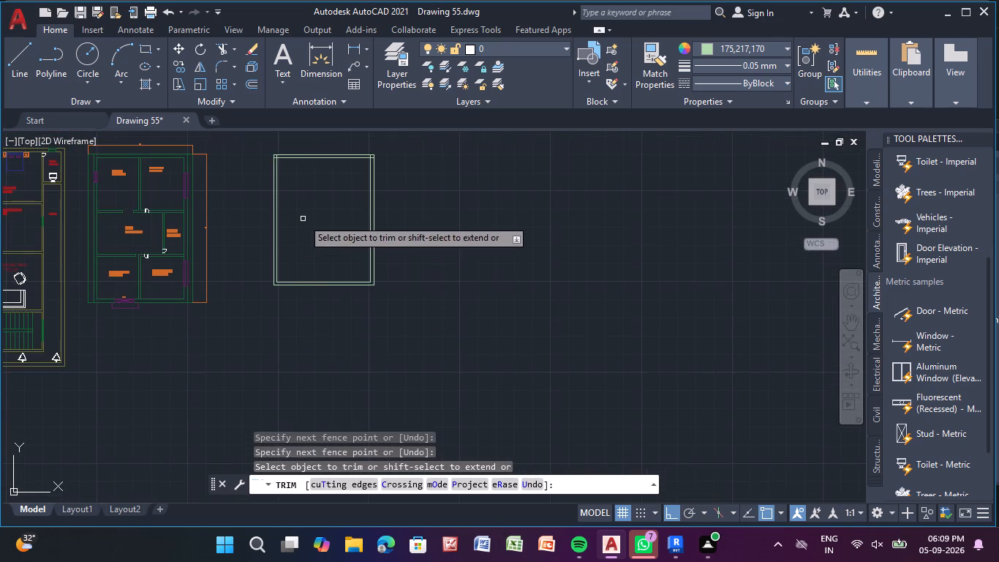
middle_drag(303, 219, 299, 301)
scroll(287, 231, up, 5)
middle_drag(256, 267, 262, 254)
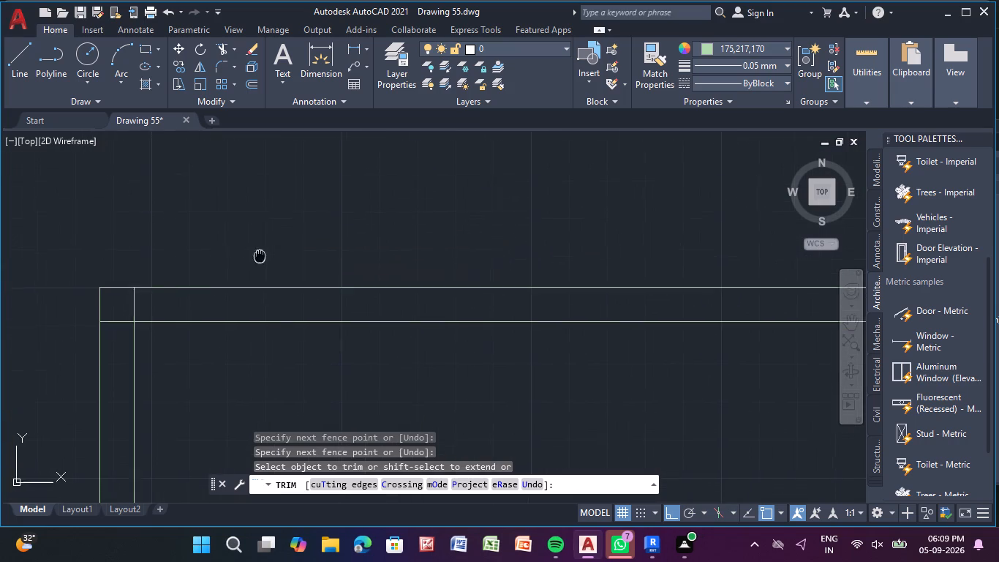
middle_drag(262, 254, 296, 201)
scroll(295, 203, up, 1)
scroll(97, 288, up, 2)
drag(20, 356, 392, 258)
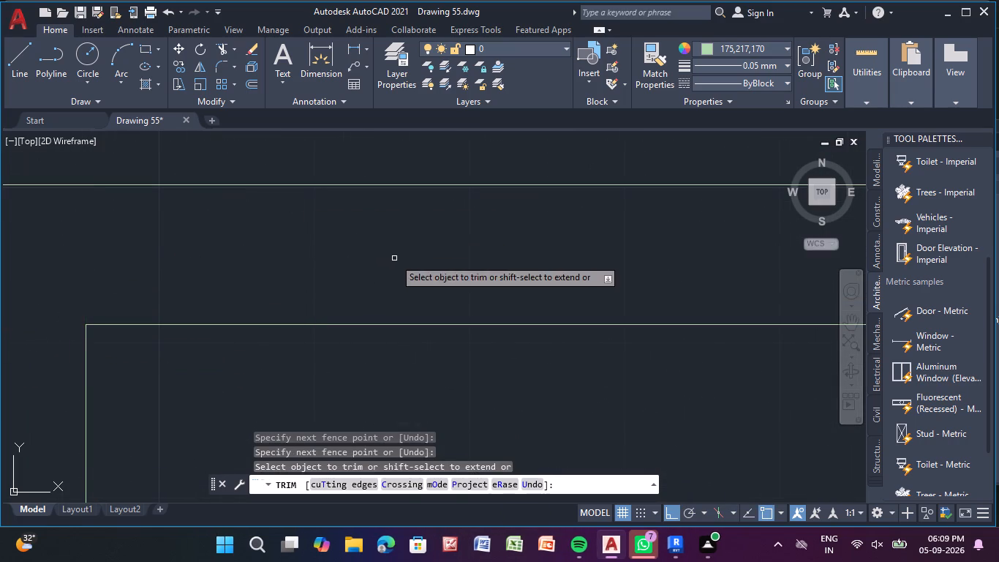
Trim the inner wall line ends that cross at the top-right corner of the new outline and finish trimming.
scroll(397, 258, down, 4)
middle_drag(611, 303, 234, 315)
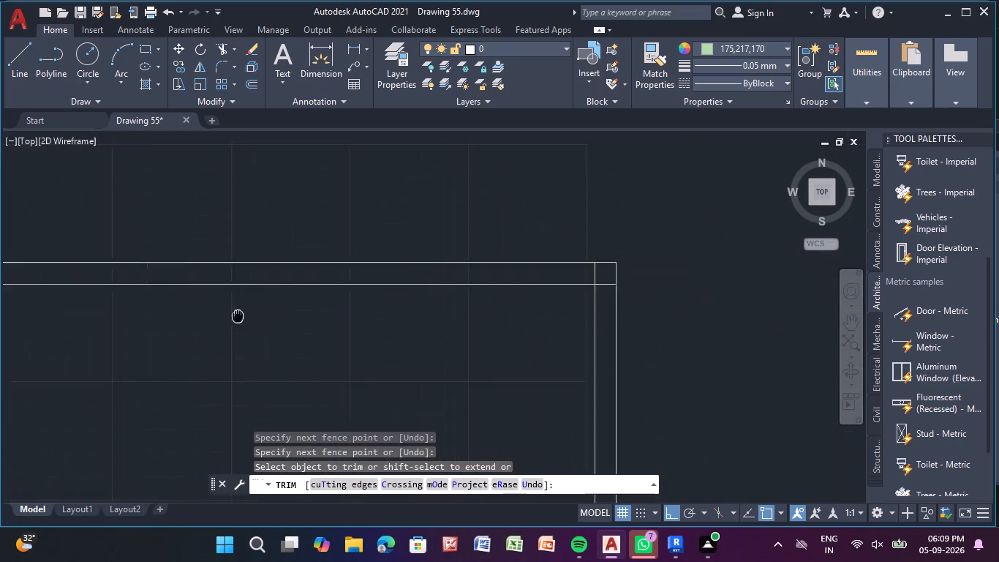
middle_drag(234, 315, 127, 301)
scroll(489, 284, up, 4)
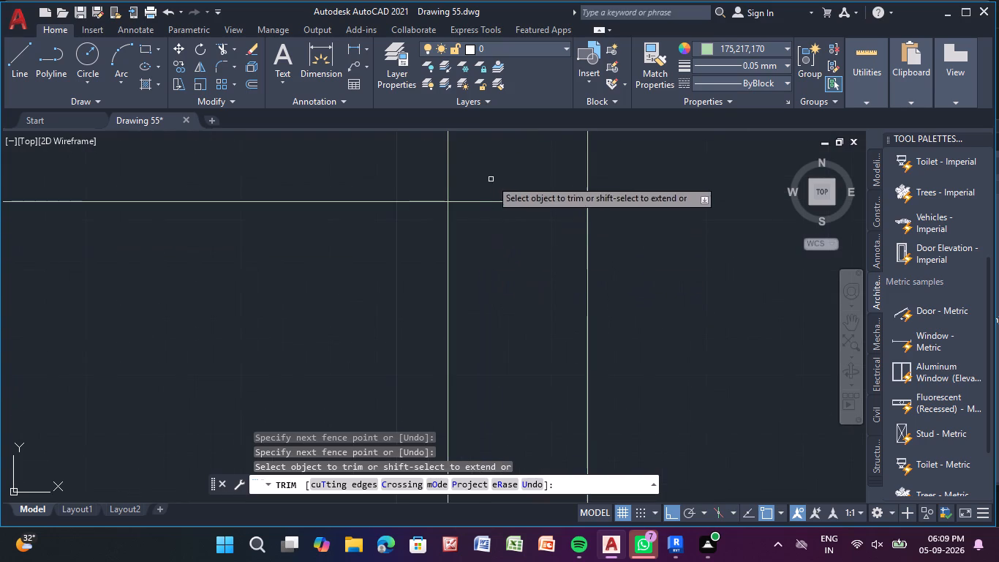
drag(391, 160, 538, 269)
key(Escape)
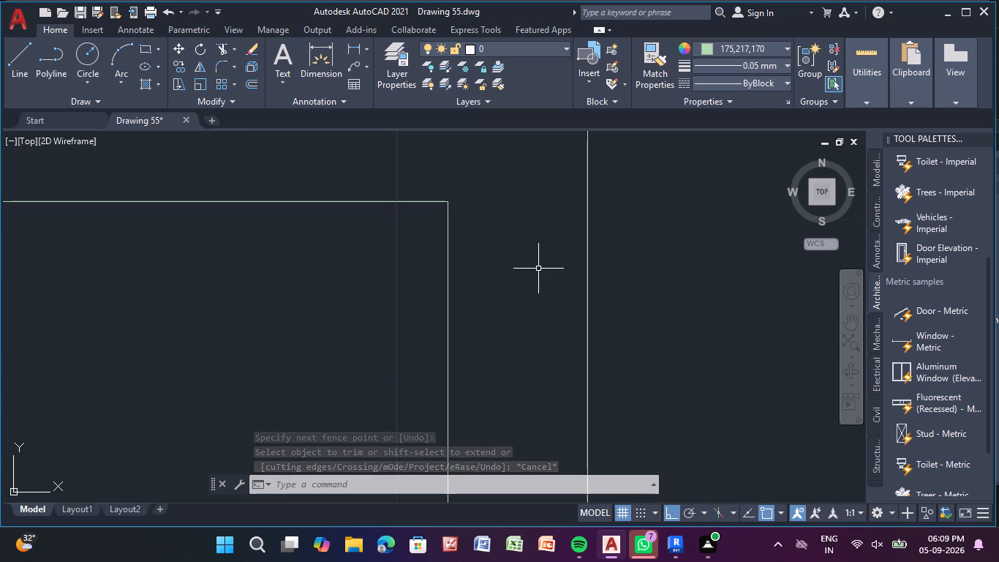
Offset the new plan's left inner wall line 10'-11" toward the inside, using the Through option.
scroll(538, 269, down, 4)
scroll(301, 332, down, 3)
middle_drag(301, 332, 414, 233)
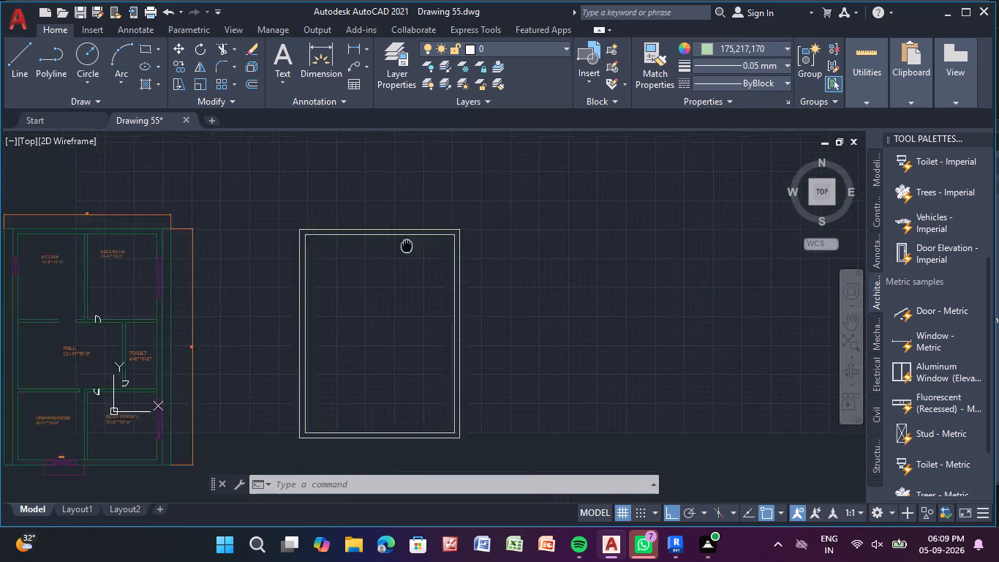
middle_drag(414, 233, 443, 142)
click(252, 86)
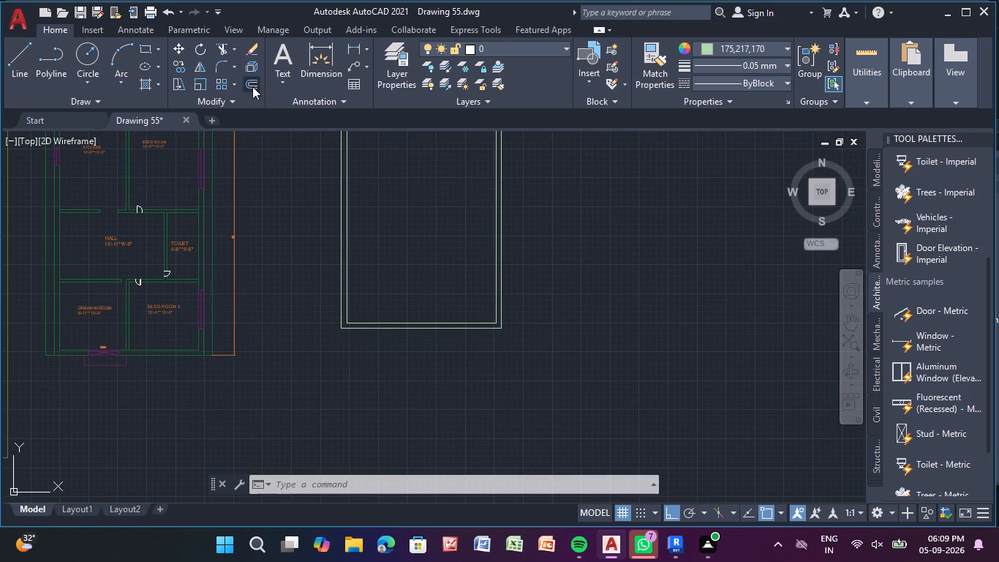
middle_drag(429, 210, 433, 261)
key(Return)
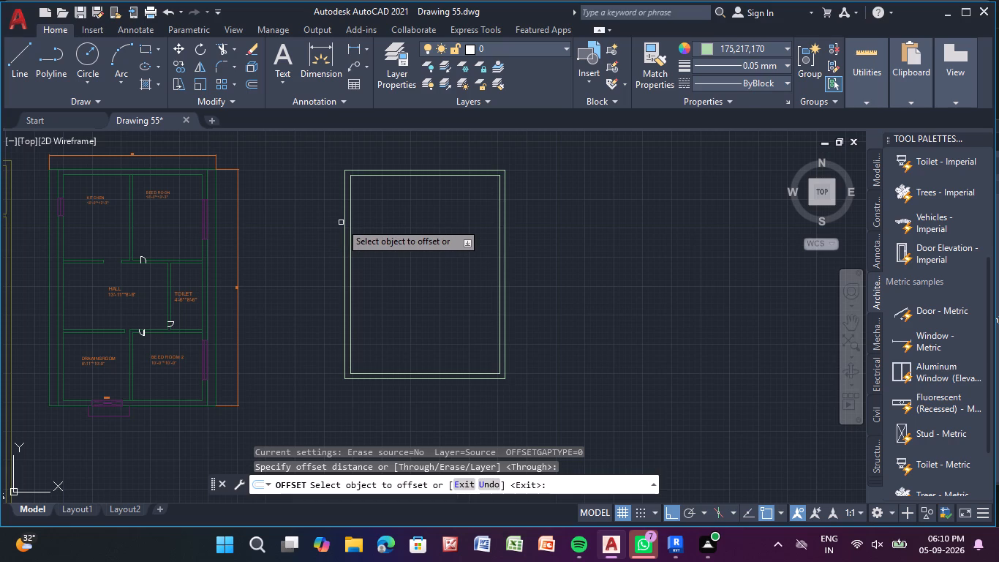
scroll(358, 218, up, 4)
scroll(333, 224, down, 2)
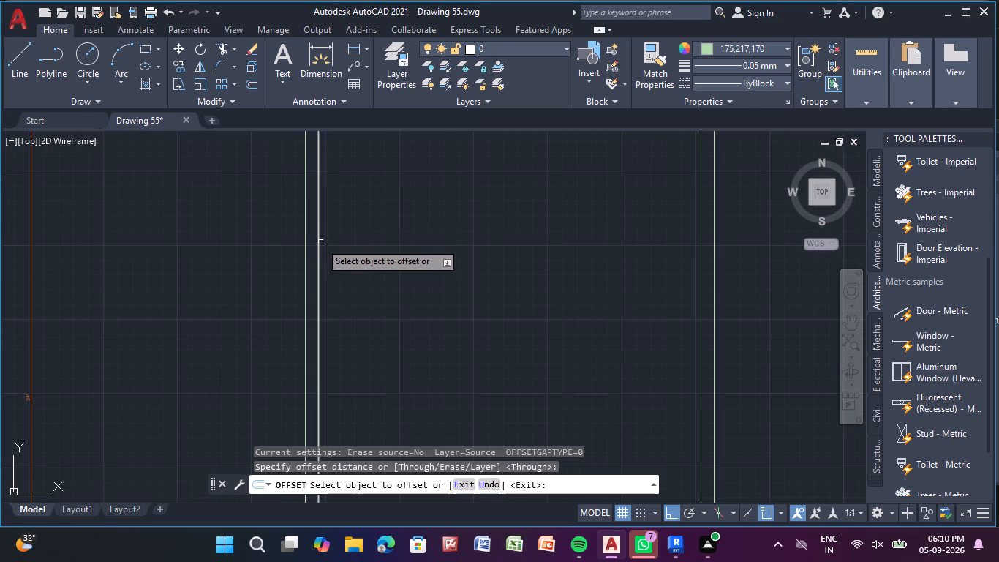
scroll(331, 236, down, 2)
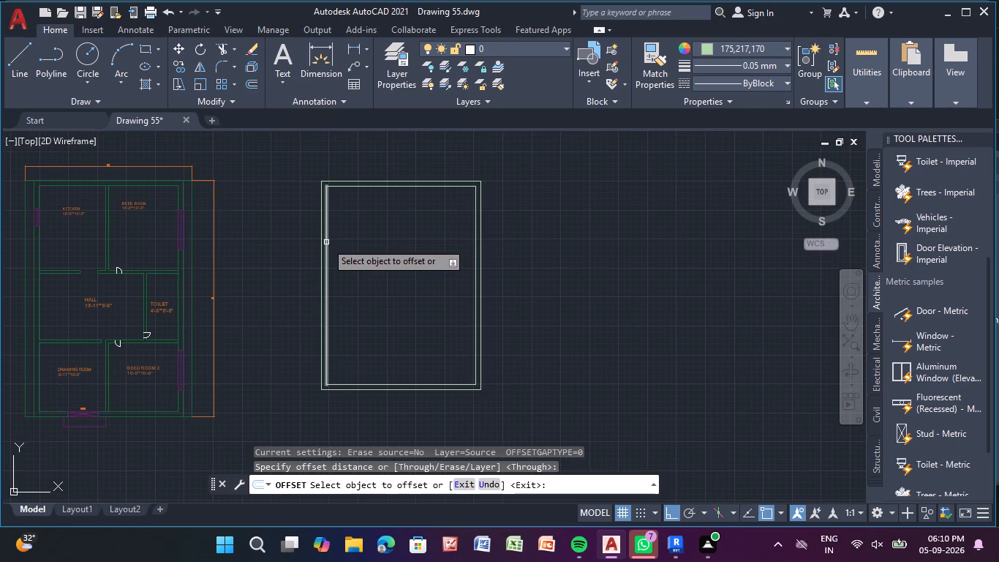
click(326, 242)
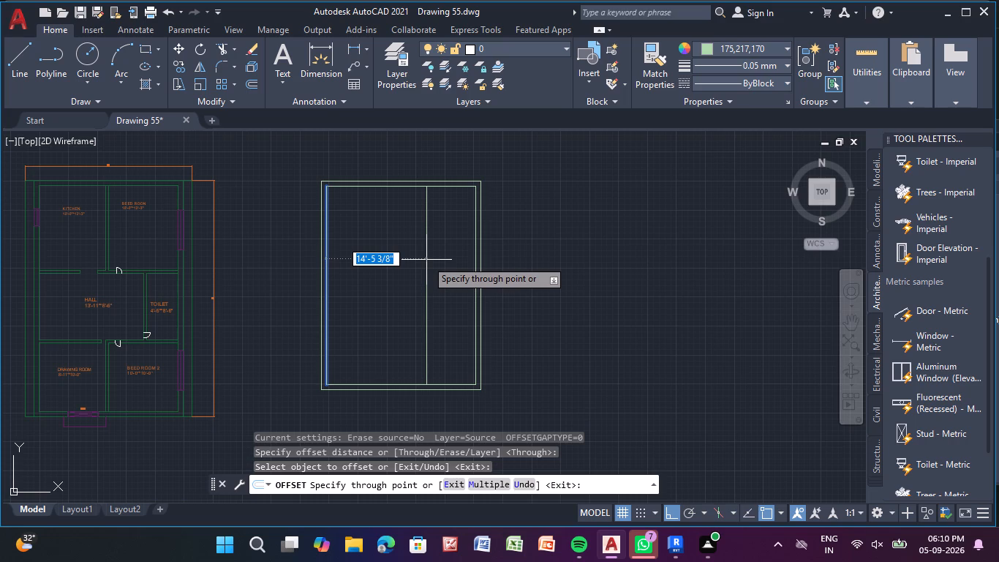
text(10)
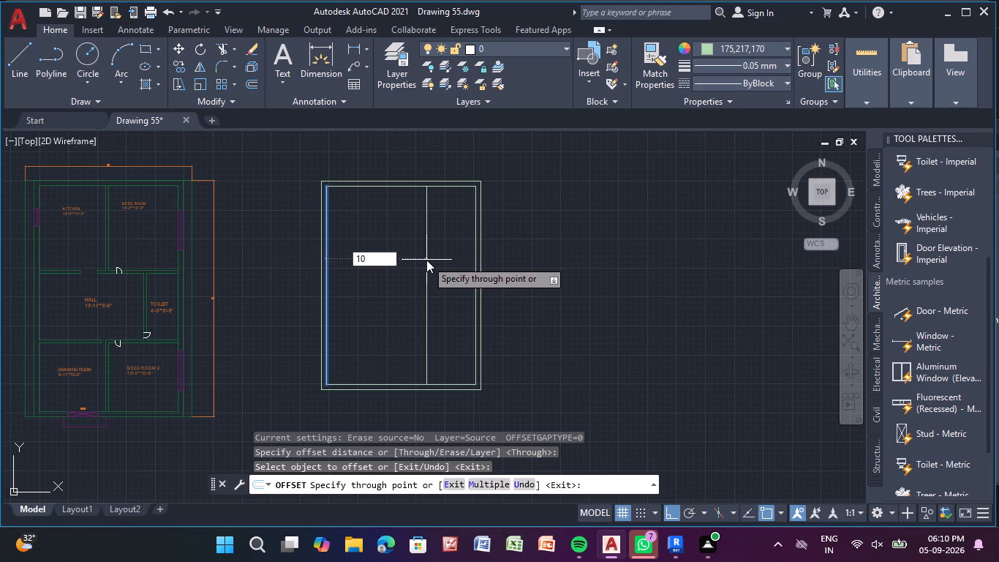
key(apostrophe)
key(minus)
text(11)
key(shift+quotedbl)
key(Return)
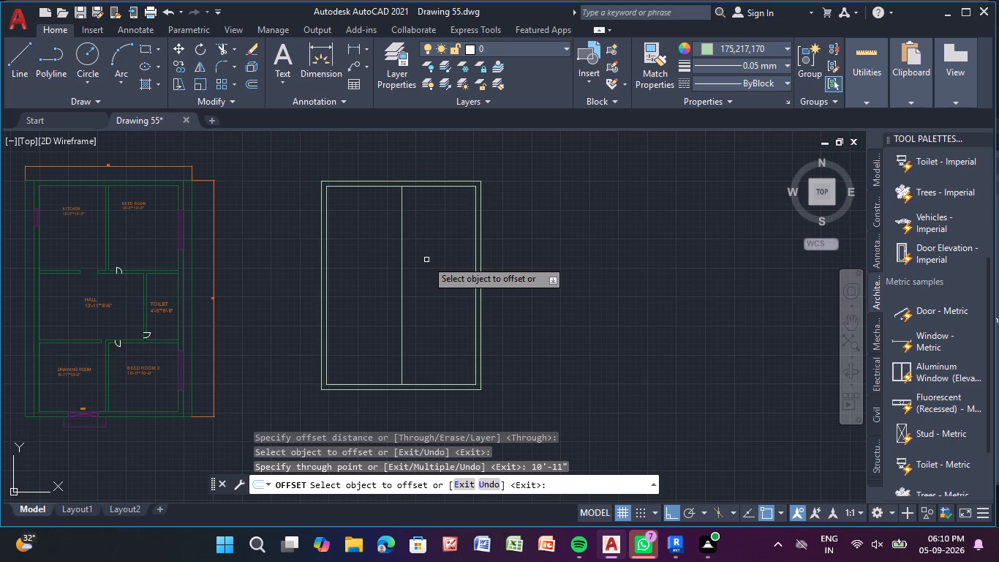
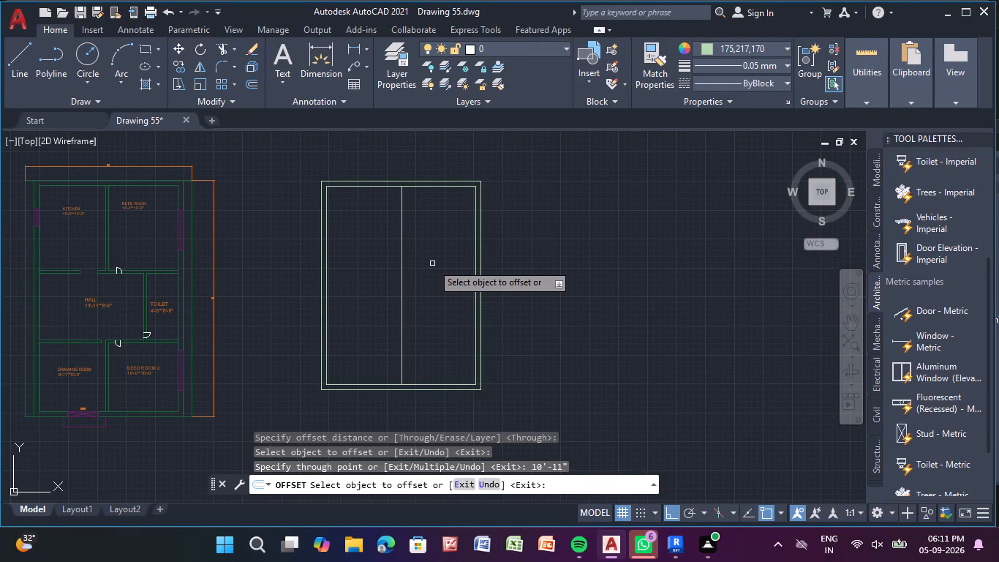
Offset the new vertical partition line 5" toward the right wall to give the partition its thickness.
scroll(432, 263, down, 3)
scroll(432, 263, up, 2)
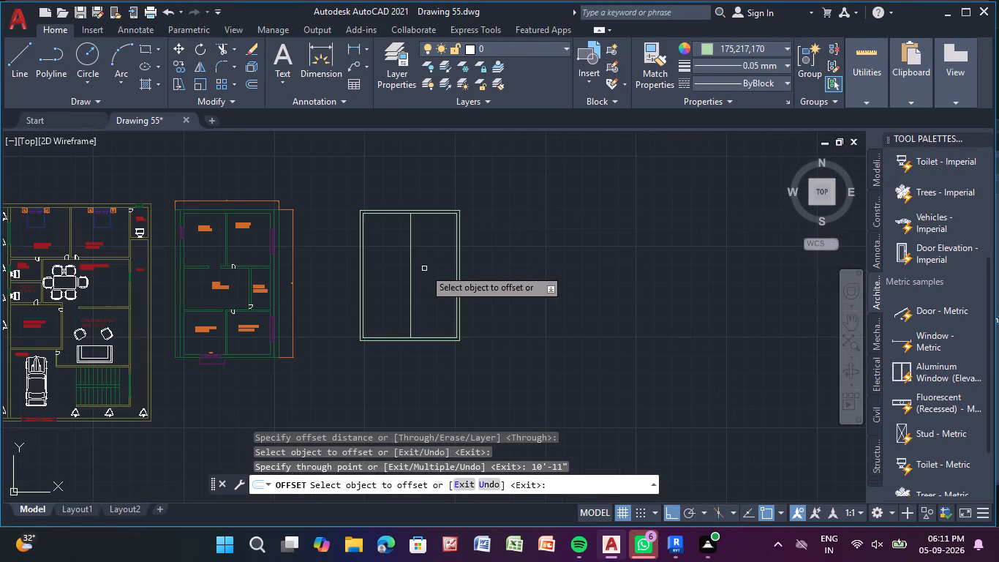
click(410, 276)
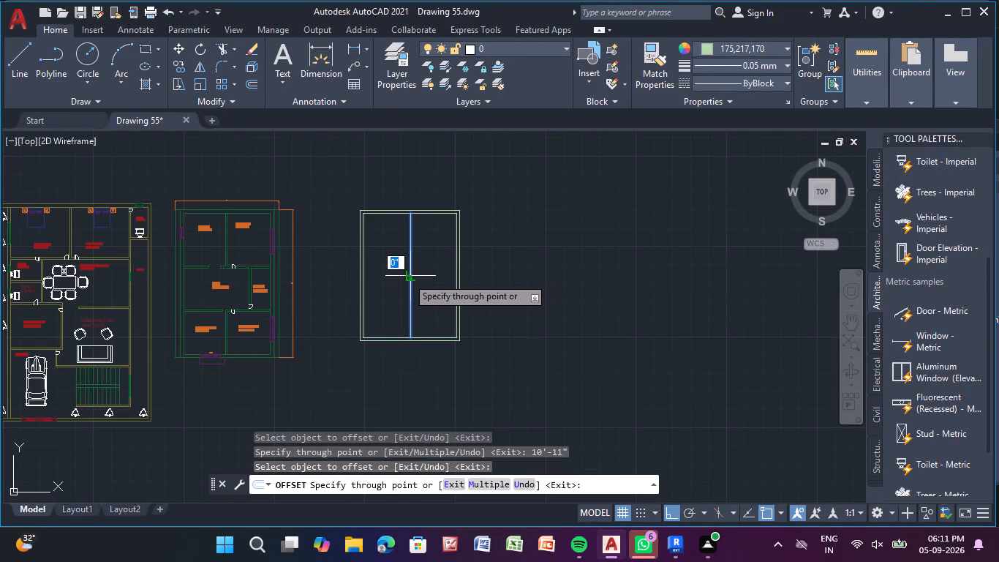
scroll(419, 280, up, 1)
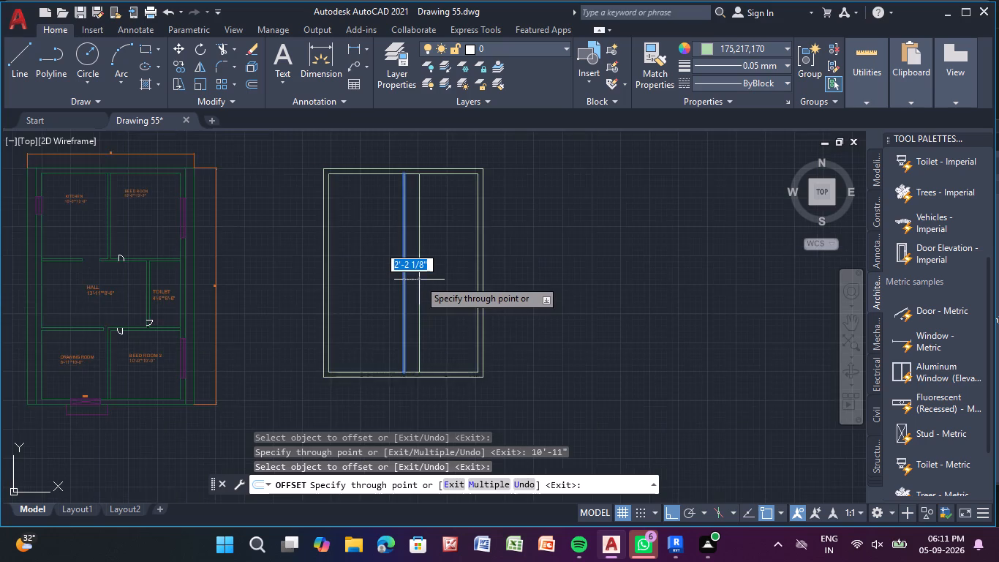
scroll(419, 280, up, 1)
key(5)
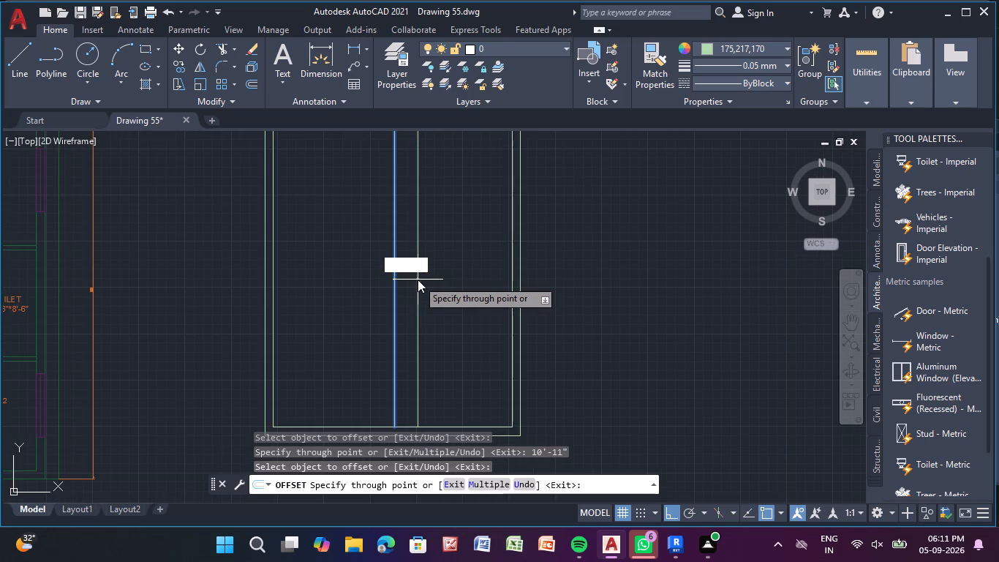
key(shift+quotedbl)
key(Return)
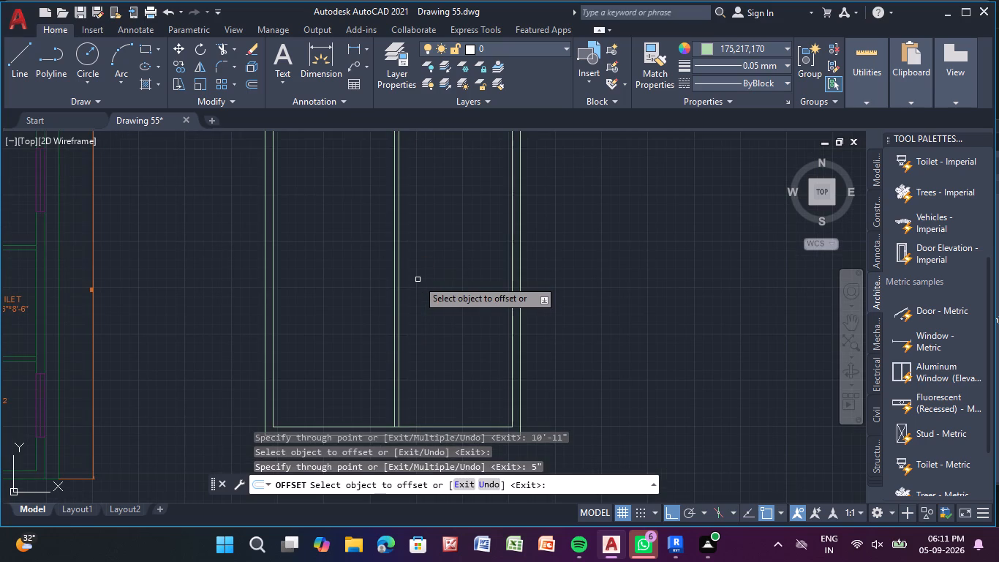
Offset the new plan's top inner wall line 10'-0" down into the plan.
scroll(365, 329, down, 2)
middle_drag(365, 329, 372, 399)
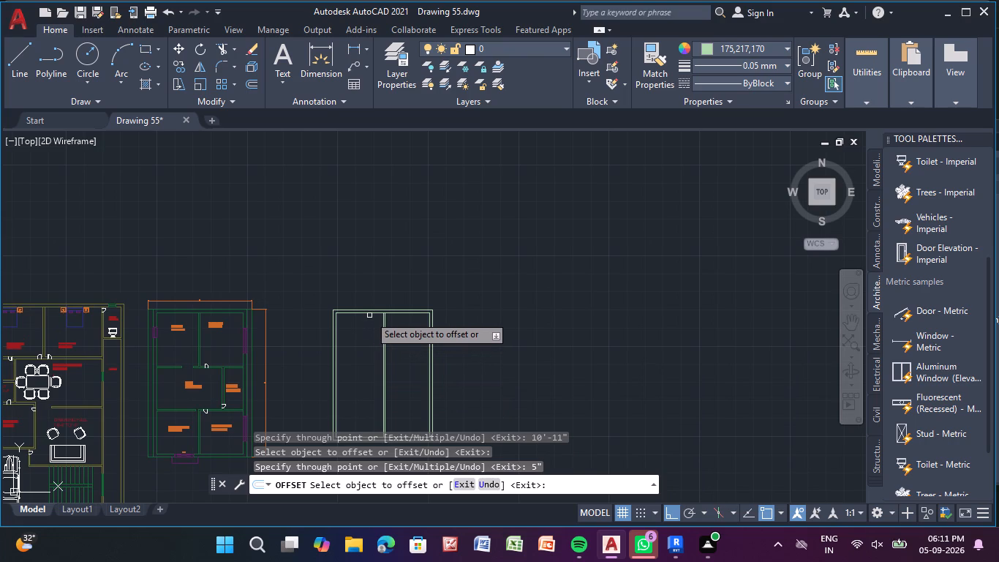
scroll(369, 316, up, 3)
click(366, 302)
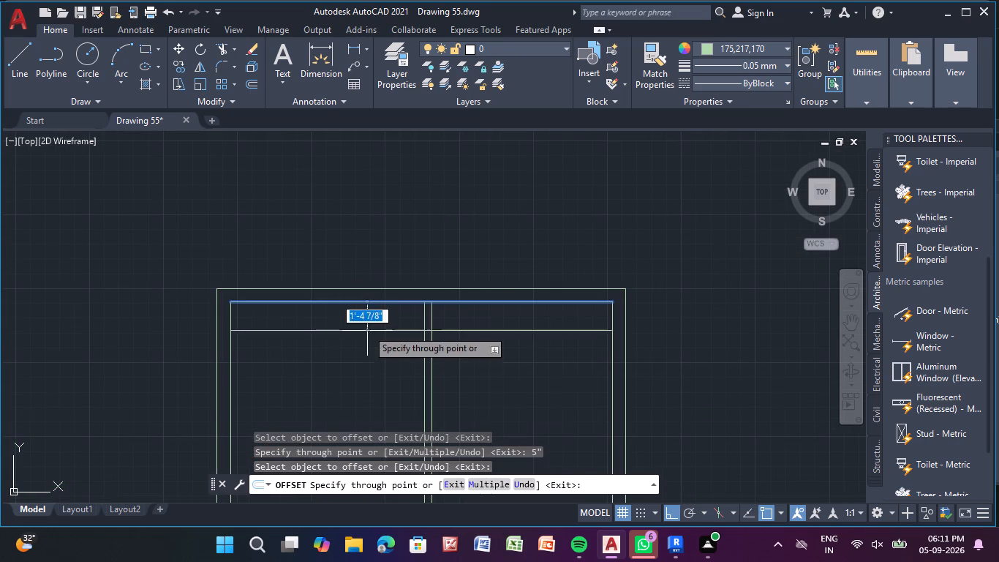
scroll(377, 383, down, 2)
middle_drag(377, 383, 360, 289)
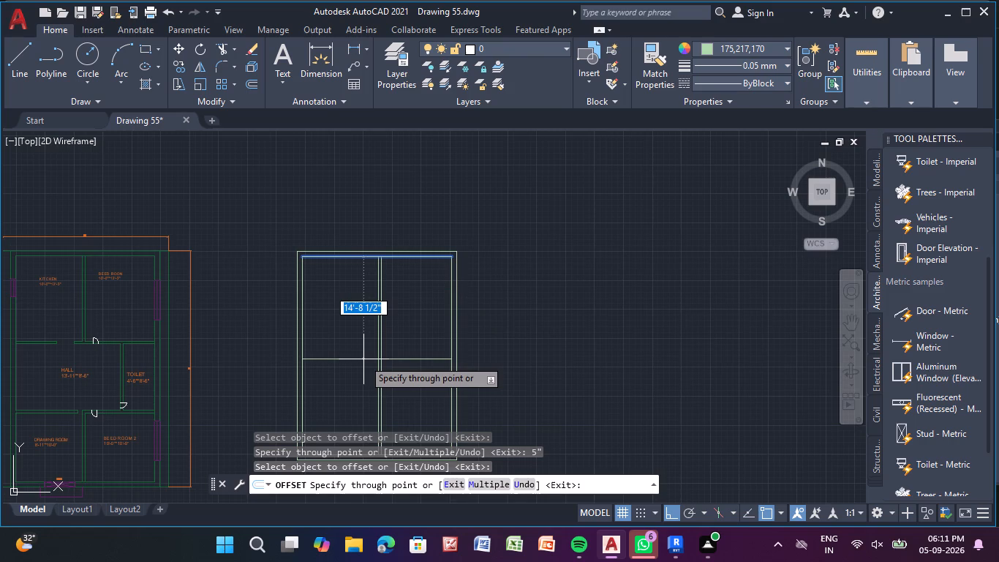
text(10'-0)
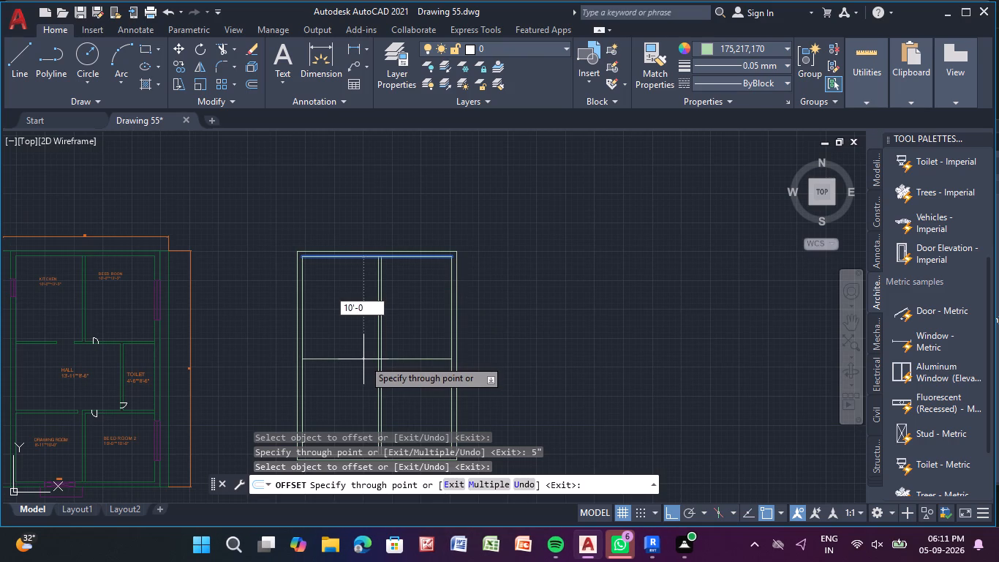
key(shift+quotedbl)
key(Return)
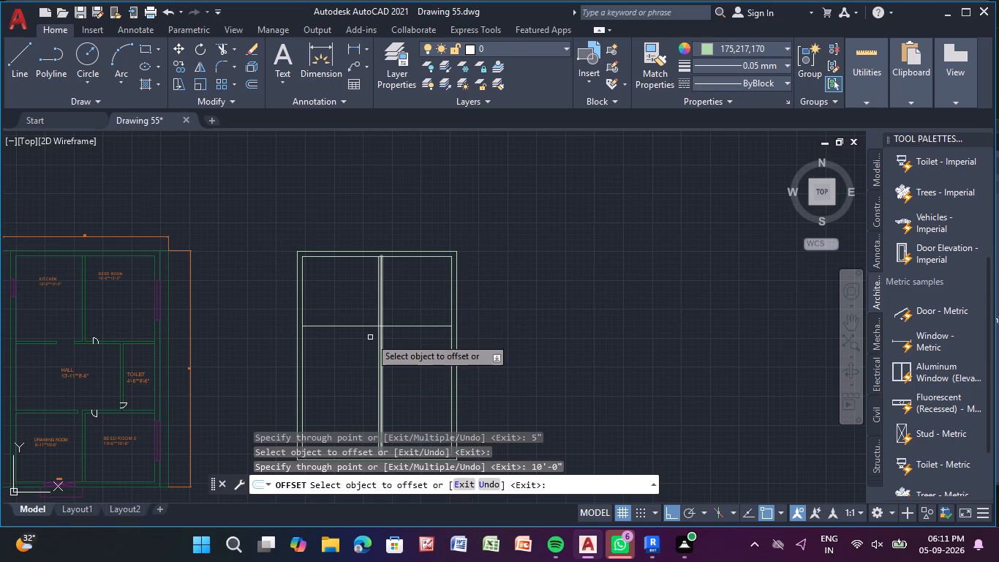
Offset the new horizontal partition line 5" downward to form its second face.
click(355, 326)
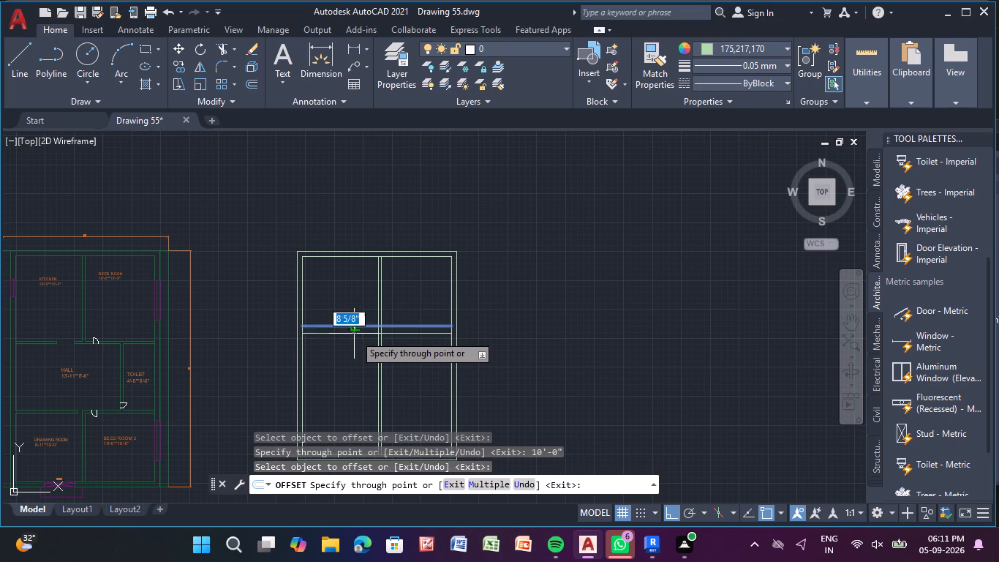
key(5)
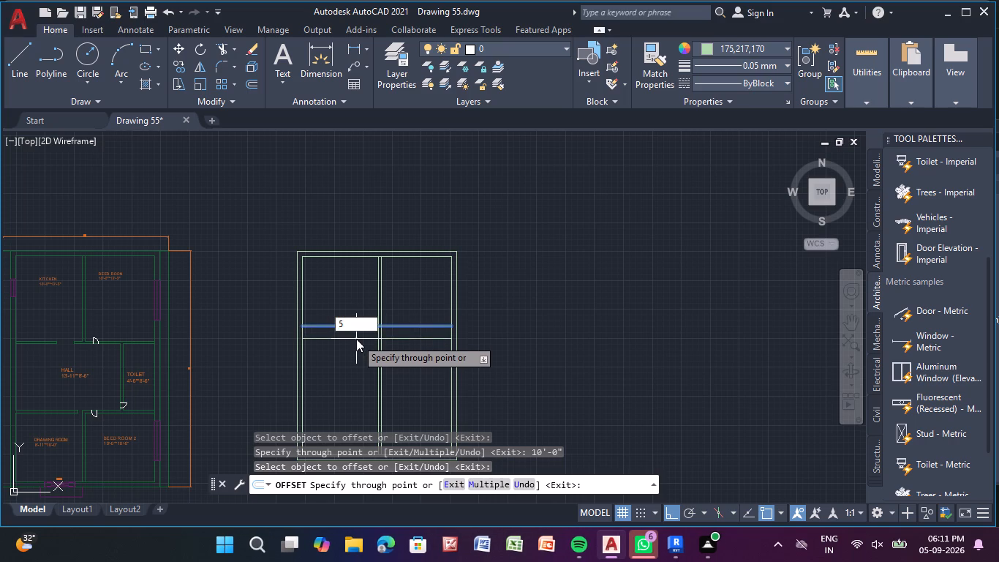
key(shift+quotedbl)
key(Return)
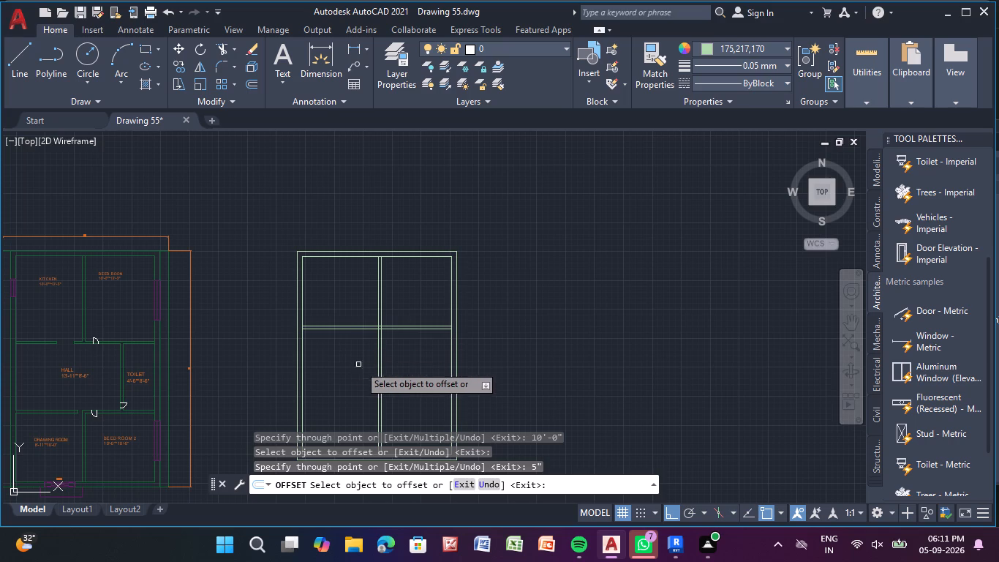
Trim away both vertical partition lines below the horizontal partition.
middle_drag(418, 357, 412, 339)
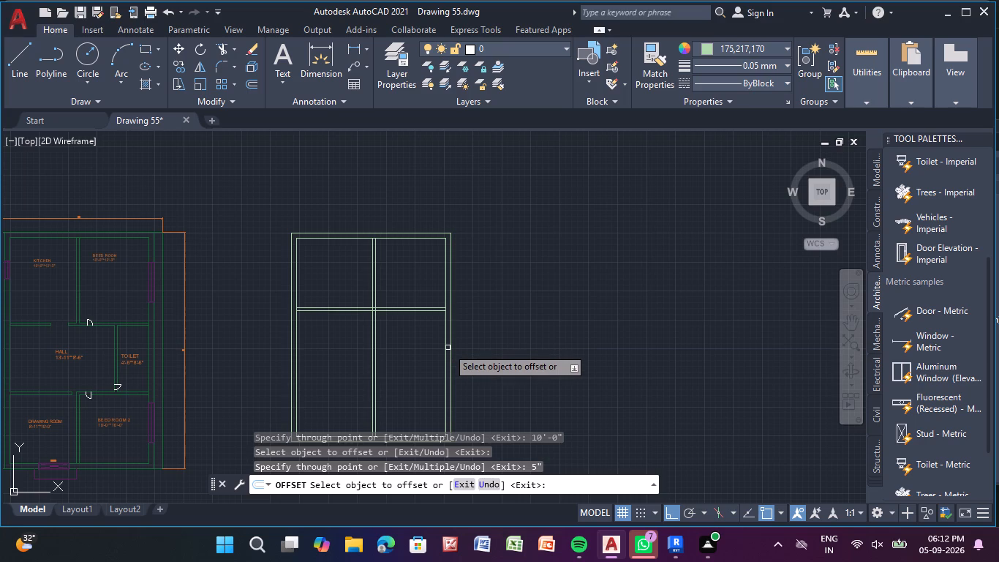
middle_drag(442, 356, 440, 357)
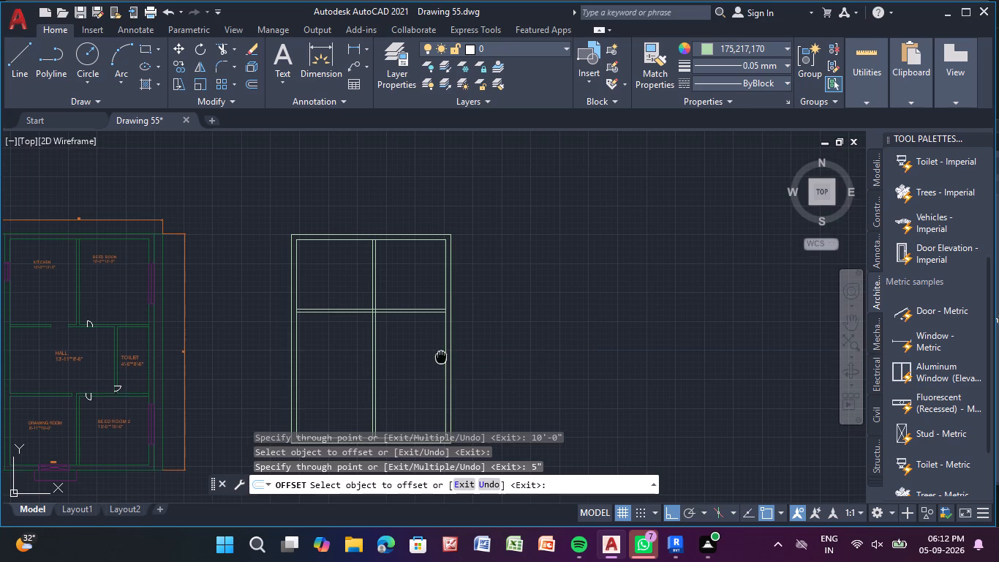
middle_drag(440, 357, 454, 265)
scroll(455, 265, up, 2)
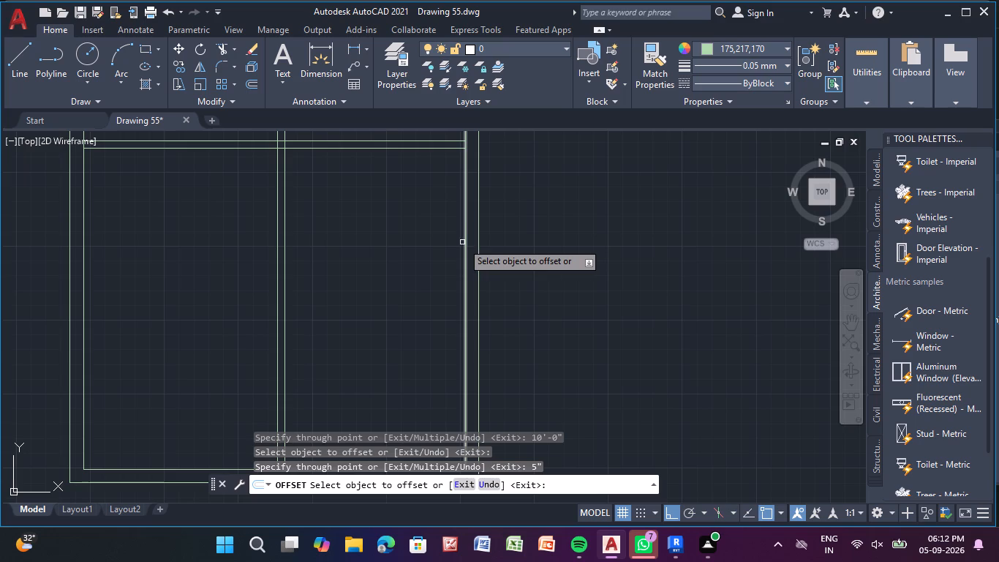
click(221, 51)
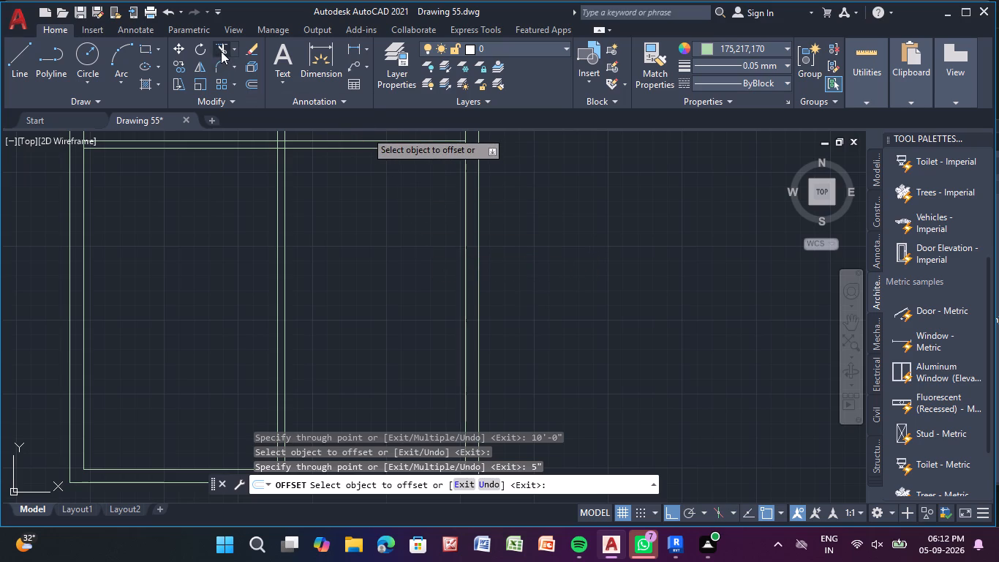
drag(238, 208, 342, 220)
middle_click(279, 198)
scroll(279, 198, up, 1)
scroll(258, 162, down, 3)
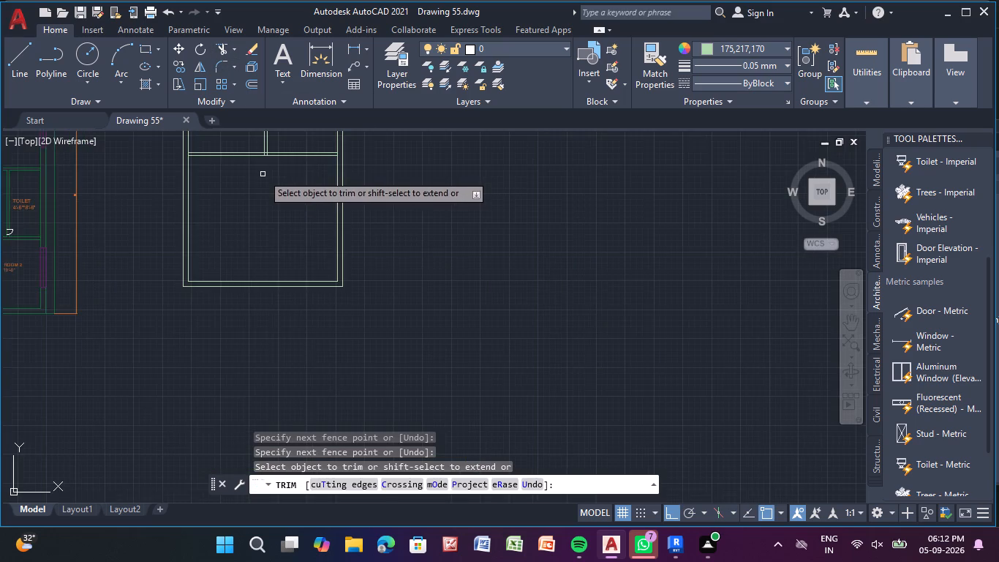
Trim the overlapping line pieces where the vertical partition meets the horizontal partition, leaving an open T-junction, and finish trimming.
middle_drag(263, 174, 273, 252)
scroll(273, 252, up, 6)
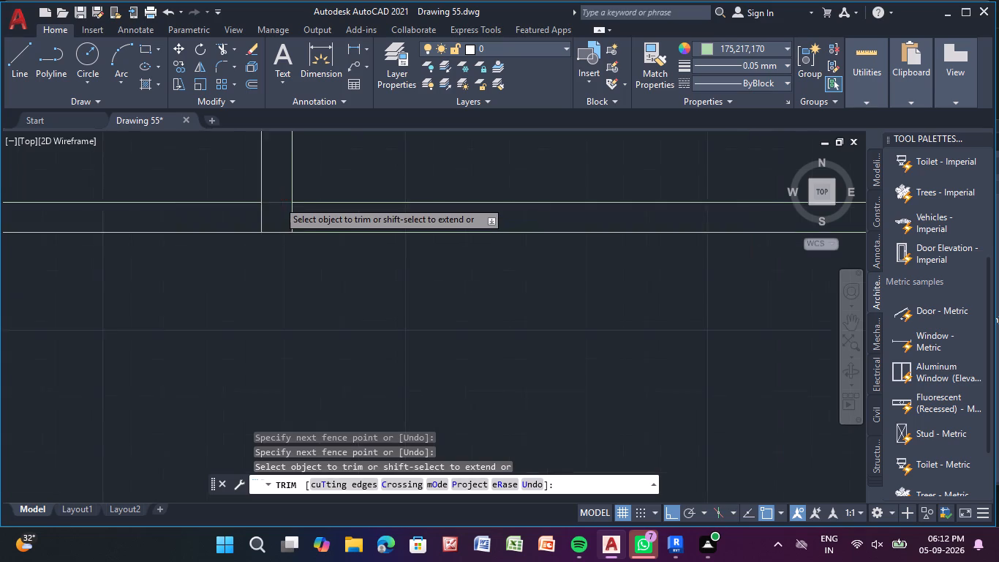
scroll(278, 201, up, 1)
drag(279, 198, 274, 233)
drag(205, 241, 349, 237)
scroll(342, 239, down, 4)
scroll(216, 291, down, 1)
middle_drag(213, 293, 270, 312)
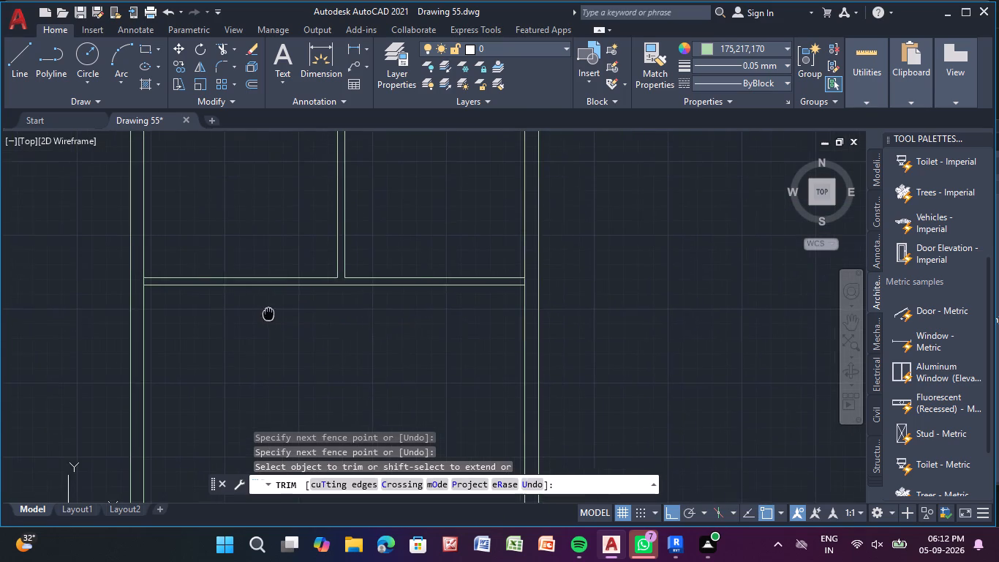
middle_drag(270, 312, 271, 312)
scroll(234, 219, down, 1)
middle_drag(234, 231, 219, 318)
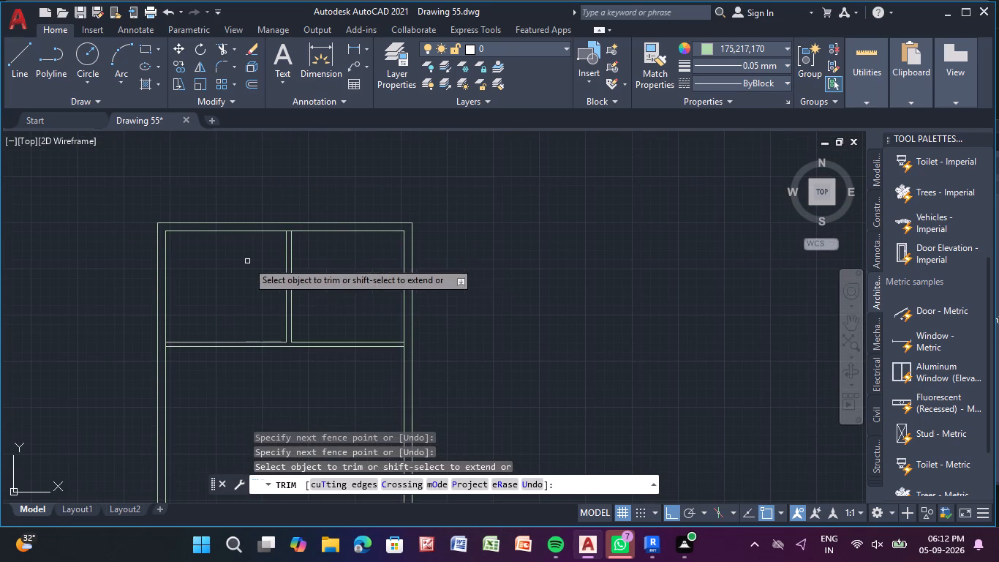
middle_drag(207, 289, 193, 199)
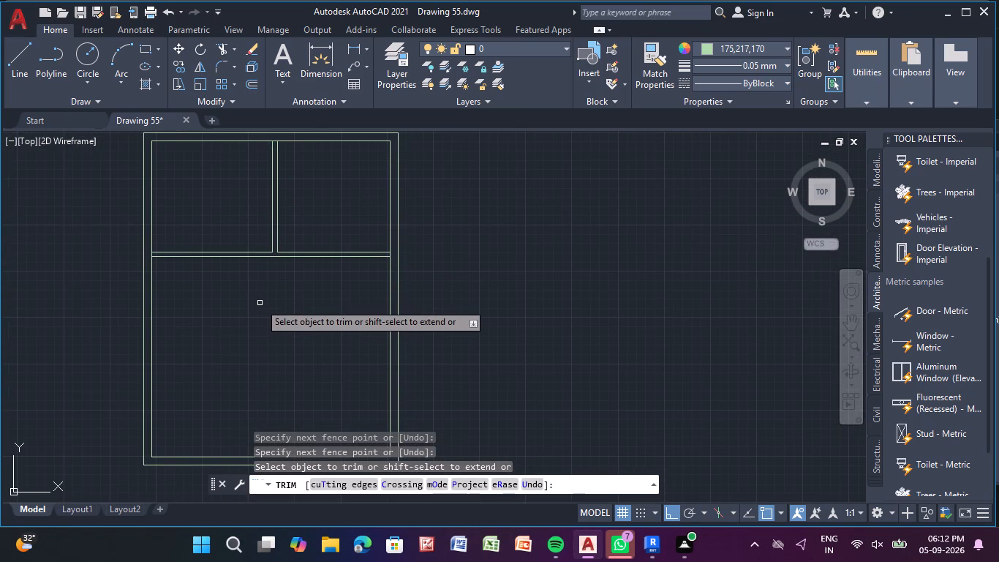
key(Escape)
key(Escape)
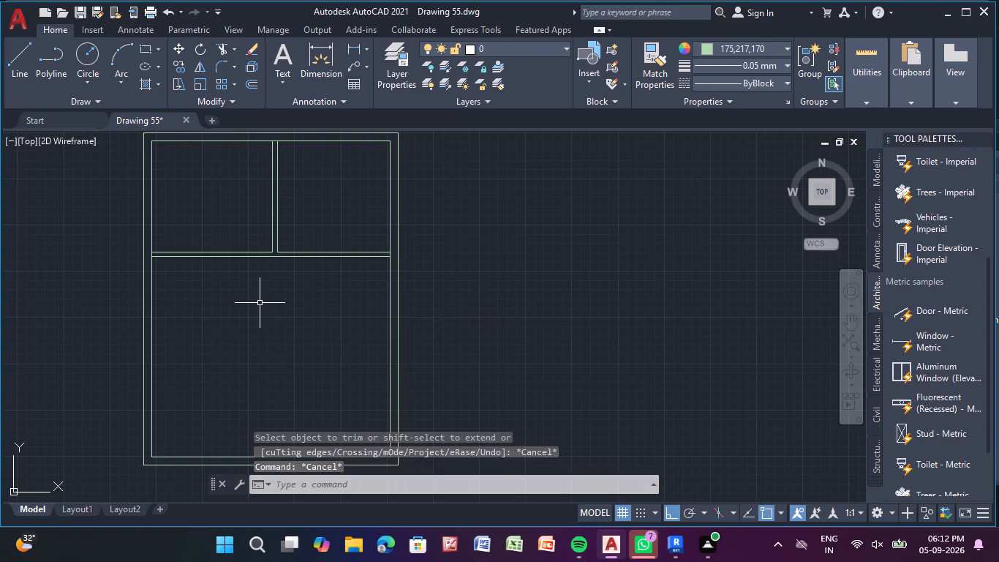
Offset the new plan's right inner wall line 6'-0" toward the inside.
click(257, 81)
click(336, 173)
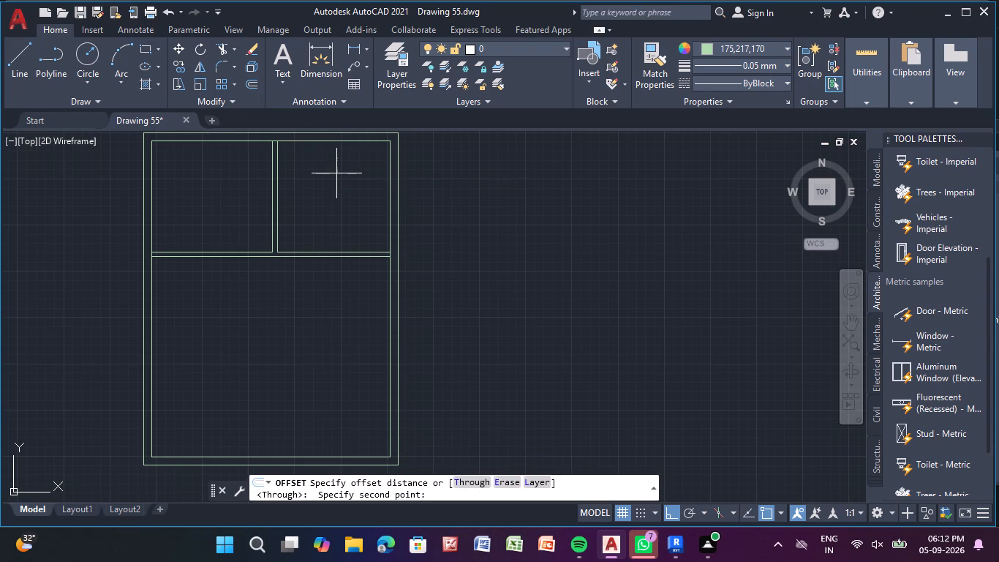
click(336, 173)
click(334, 184)
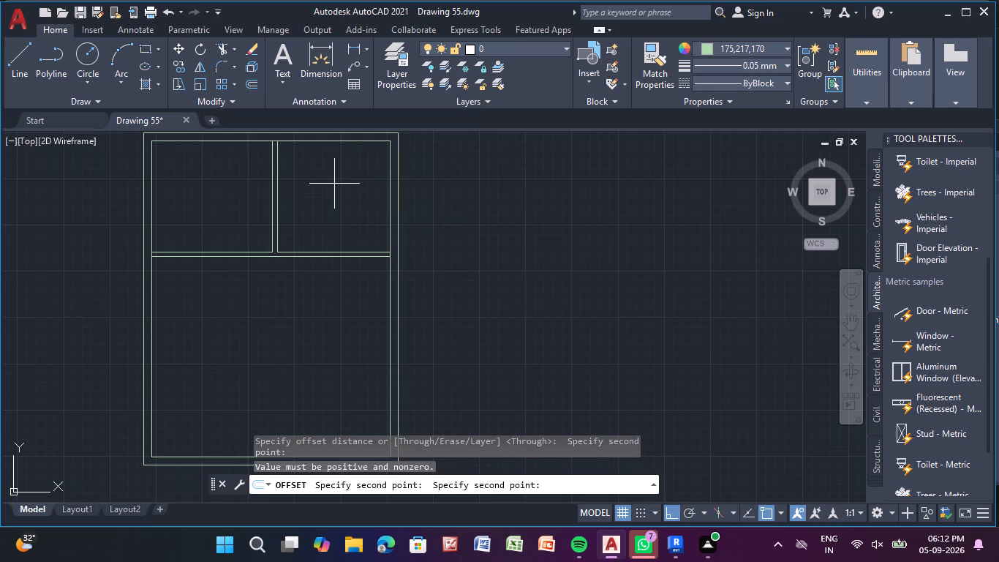
click(349, 289)
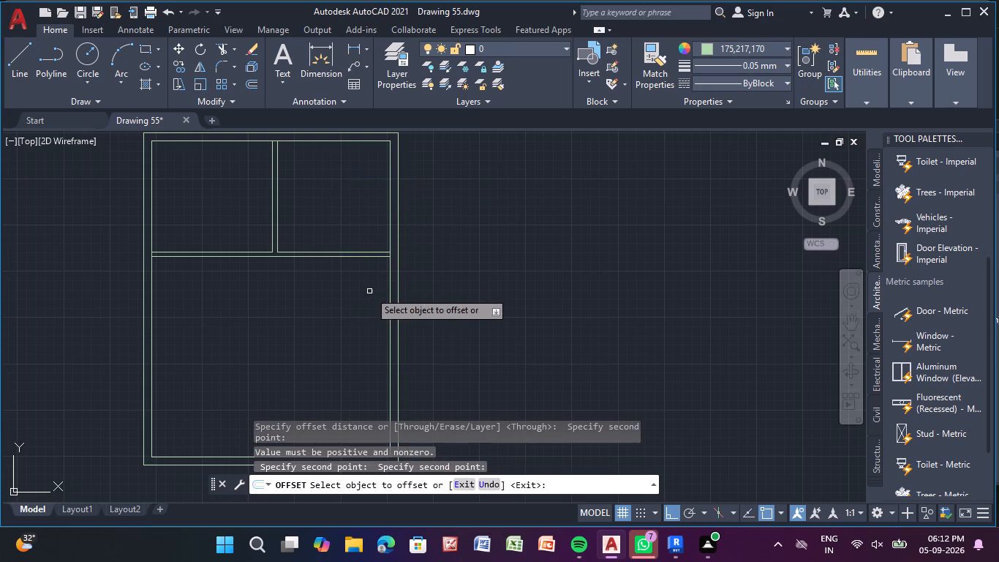
click(391, 281)
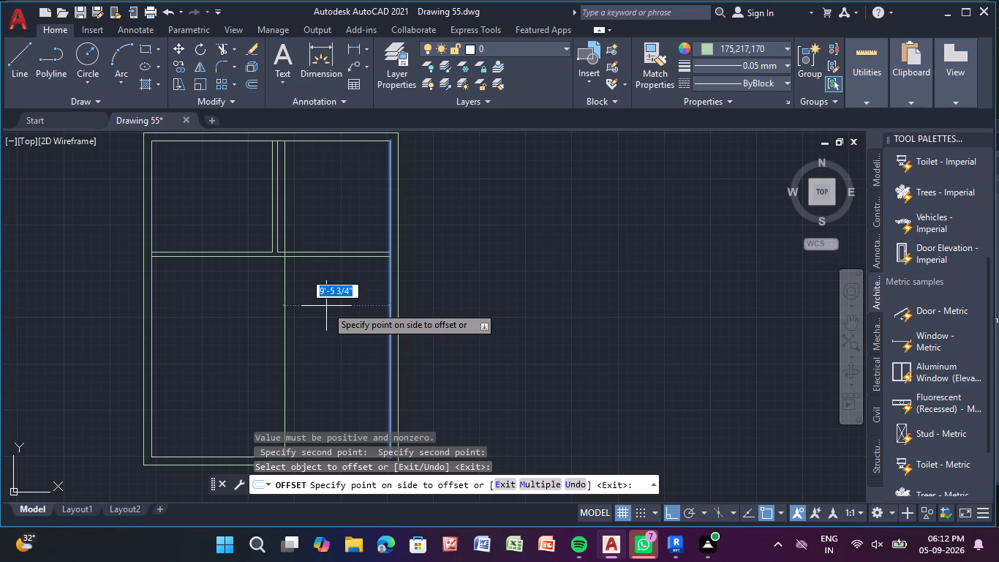
key(6)
text('-0)
key(shift+quotedbl)
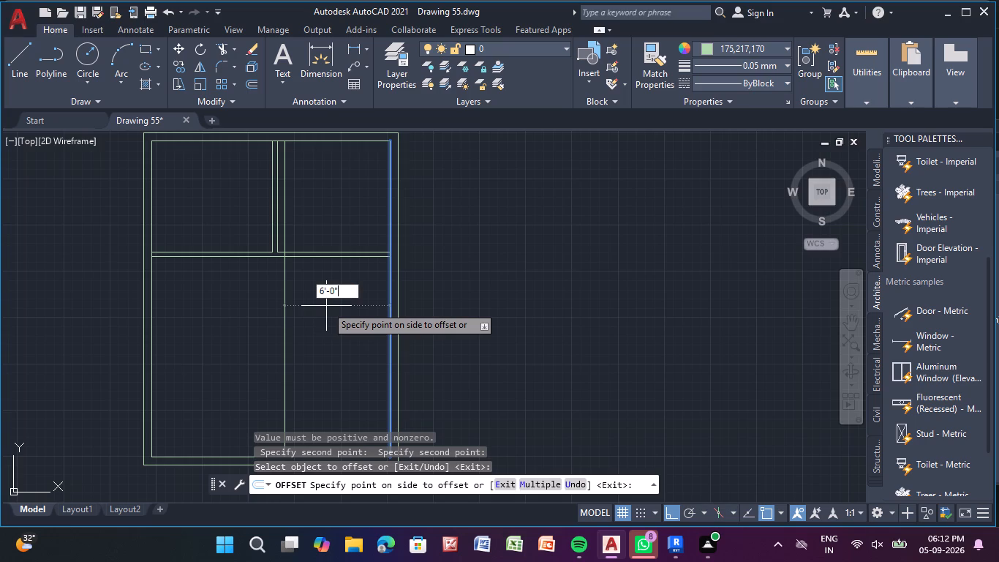
key(Return)
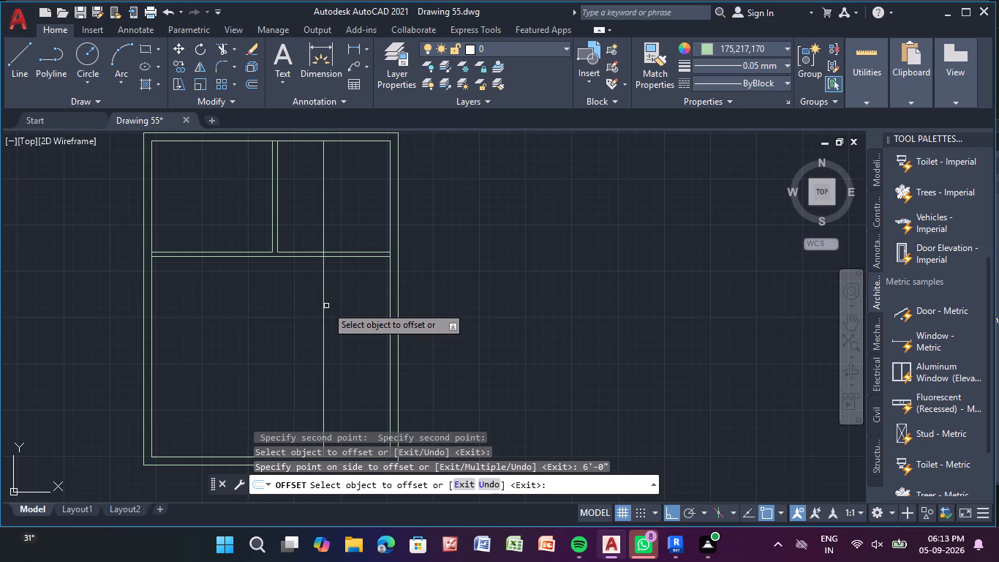
Offset the lower line of the horizontal partition 5'-0" downward.
scroll(326, 306, up, 1)
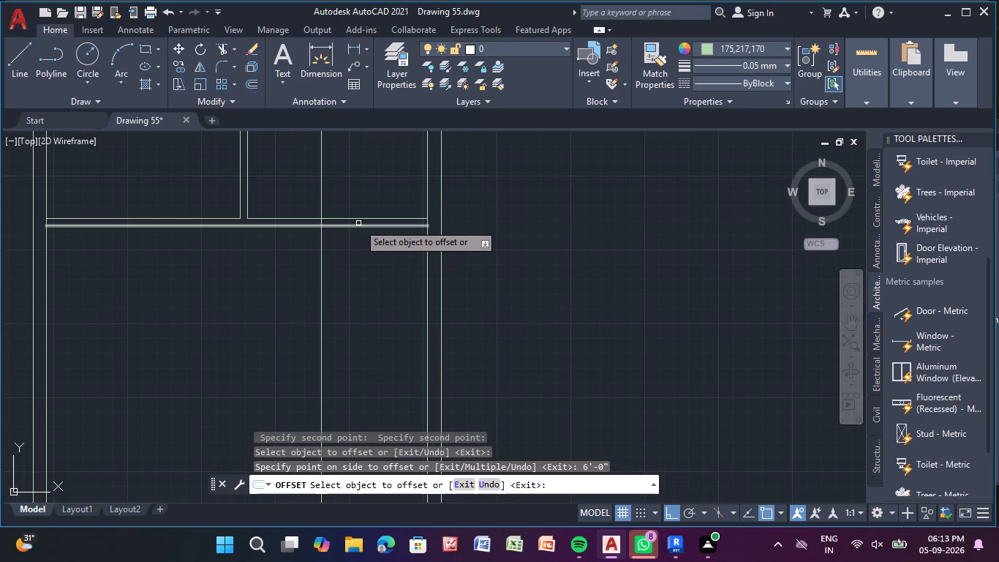
click(356, 225)
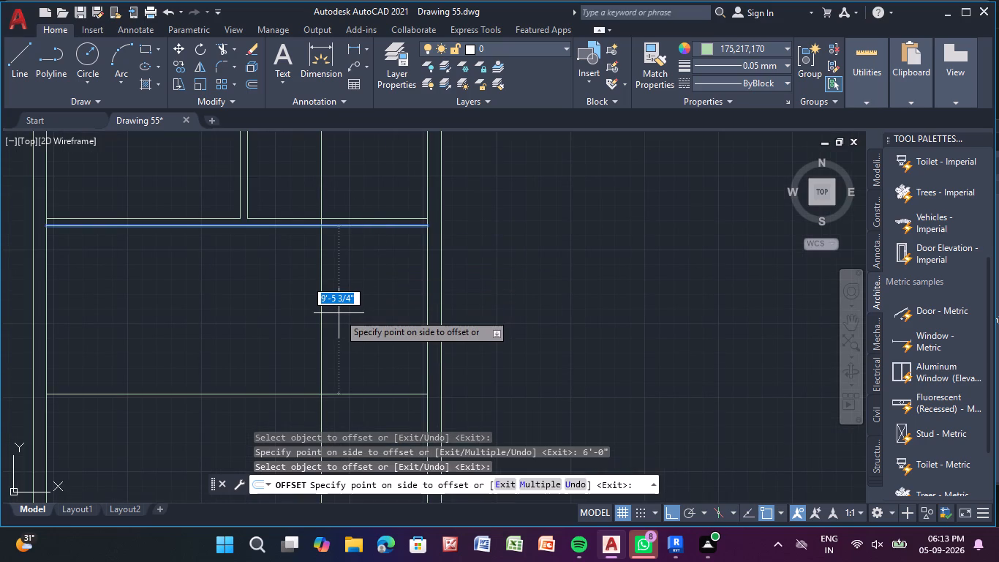
key(5)
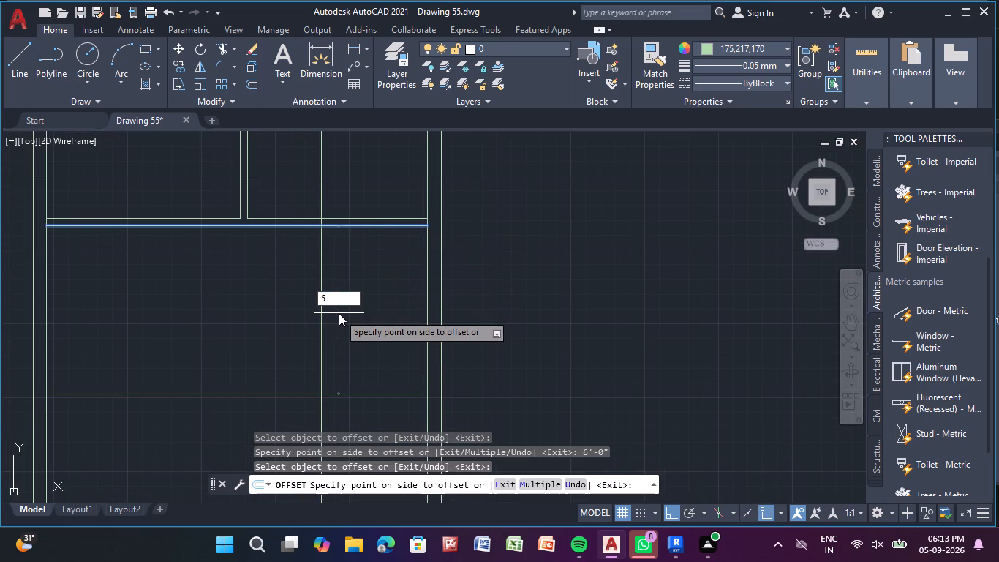
text('-0)
key(shift+quotedbl)
key(Return)
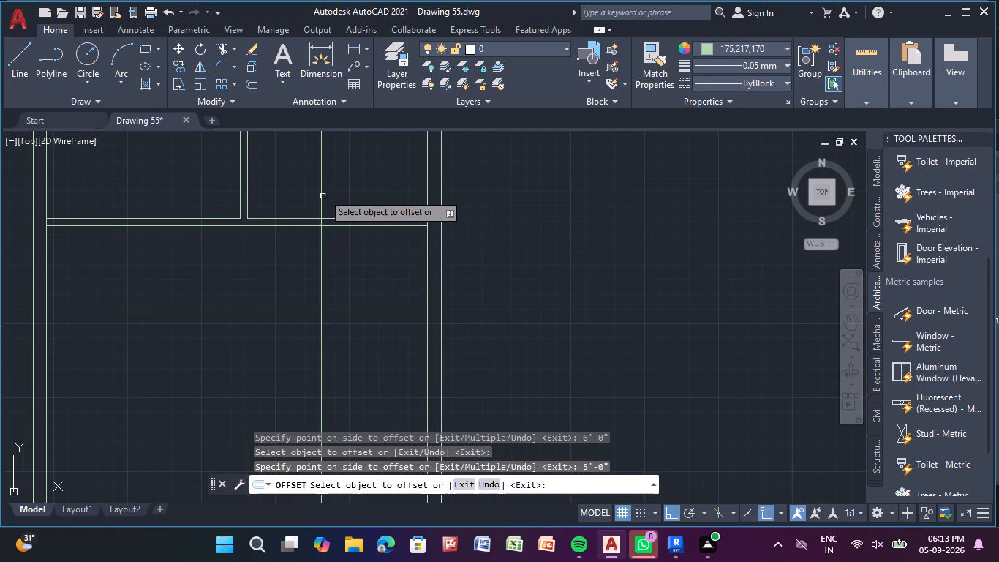
Trim the new vertical line down to the horizontal partition's lower line, and trim the new horizontal line beyond the vertical one, leaving a small enclosed room.
click(222, 43)
drag(344, 145, 332, 157)
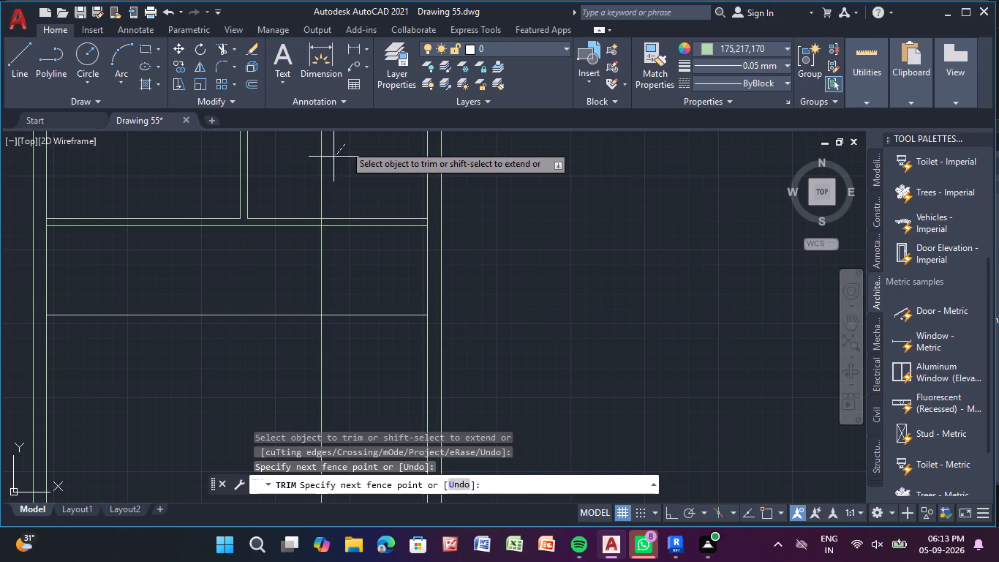
drag(332, 157, 310, 171)
drag(284, 296, 271, 367)
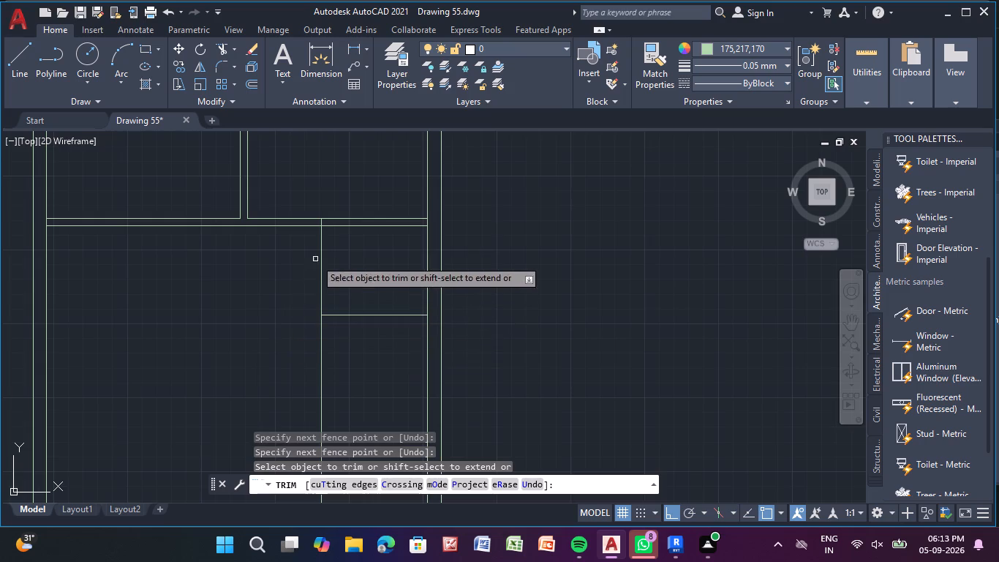
scroll(324, 218, up, 3)
drag(331, 233, 287, 232)
scroll(332, 256, down, 2)
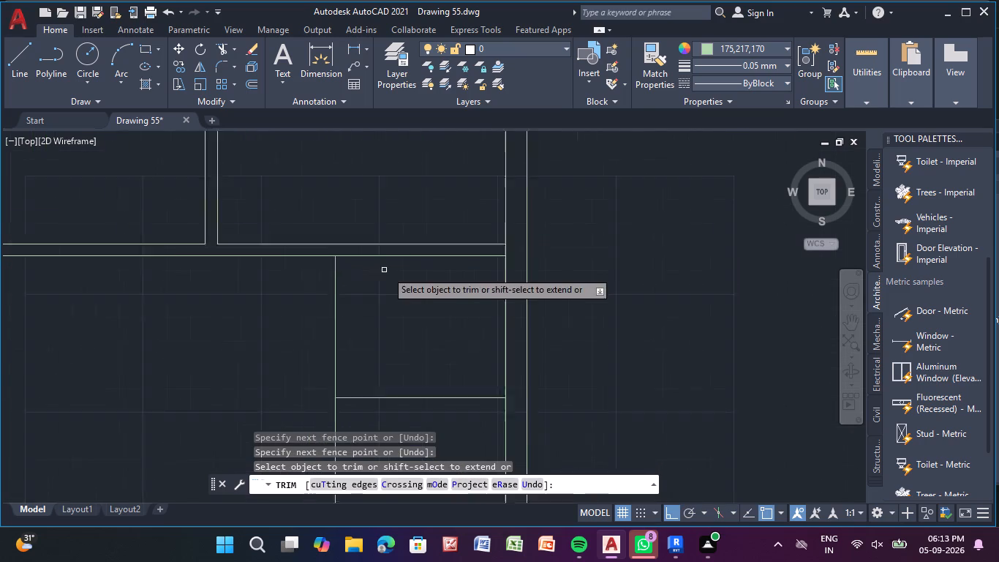
scroll(392, 272, down, 1)
middle_drag(355, 178, 345, 301)
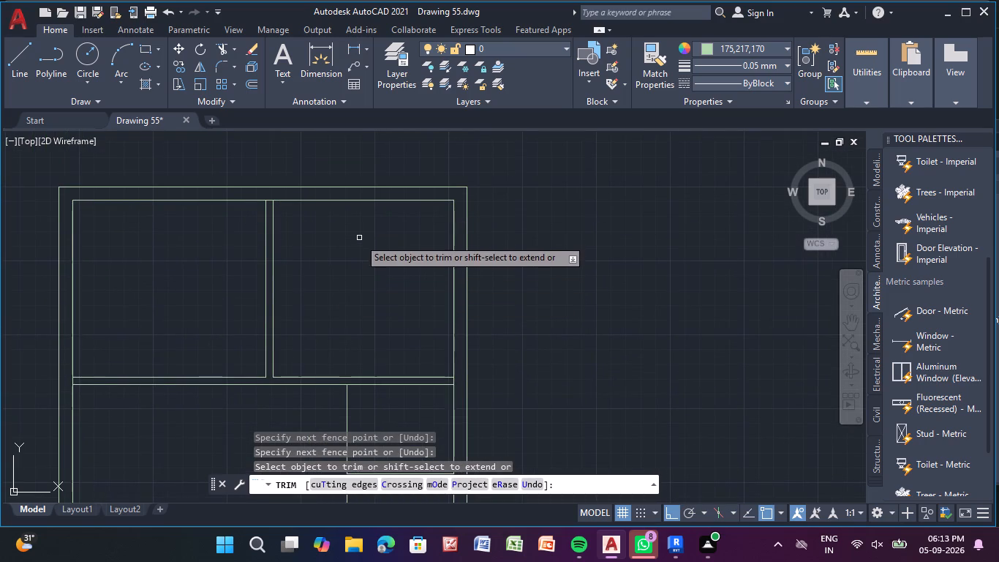
middle_drag(354, 279, 358, 214)
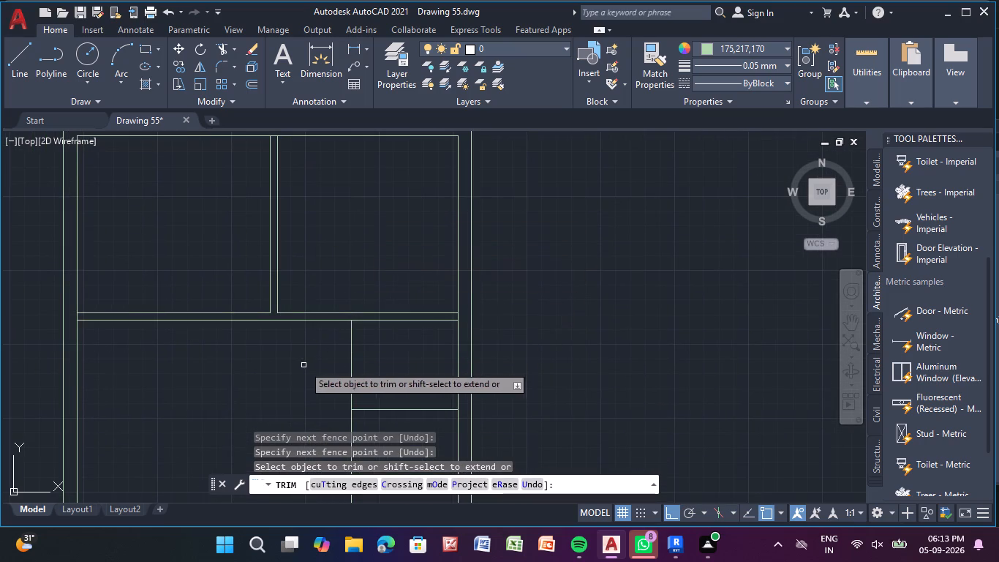
middle_drag(298, 347, 295, 313)
key(Escape)
key(Escape)
key(Escape)
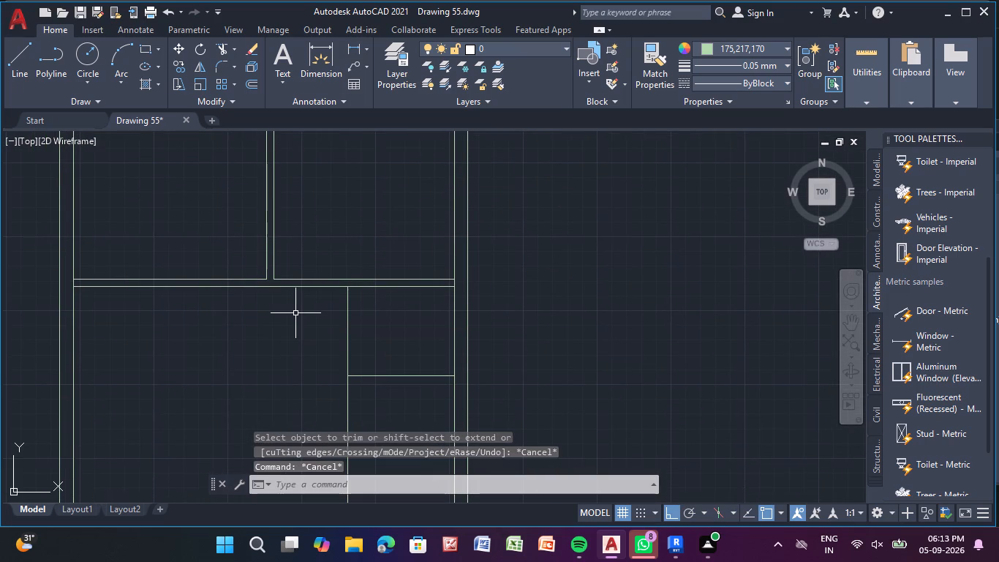
Offset the small room's vertical line 5" outward, away from the plan's right wall.
text(OFF)
key(Return)
key(Return)
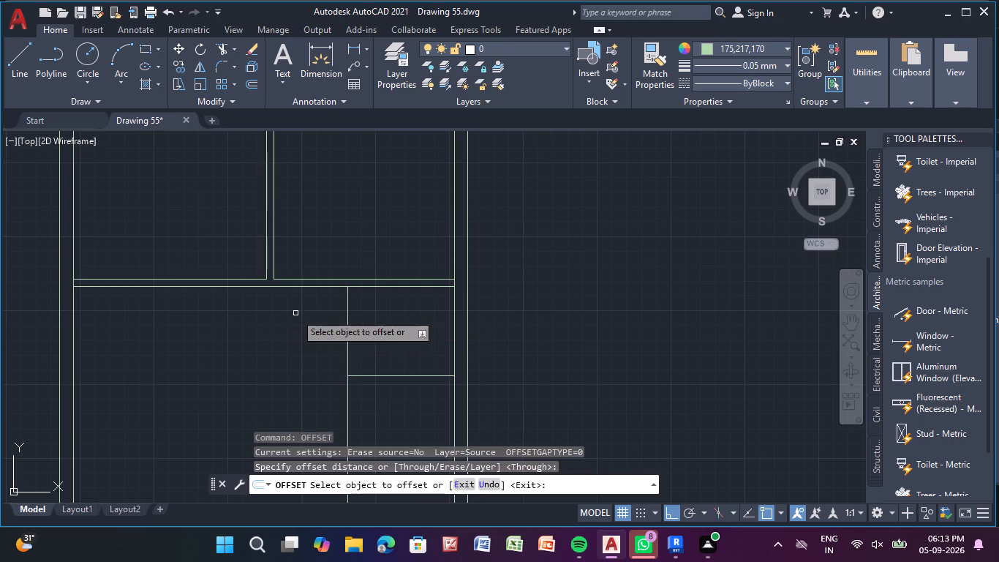
click(346, 358)
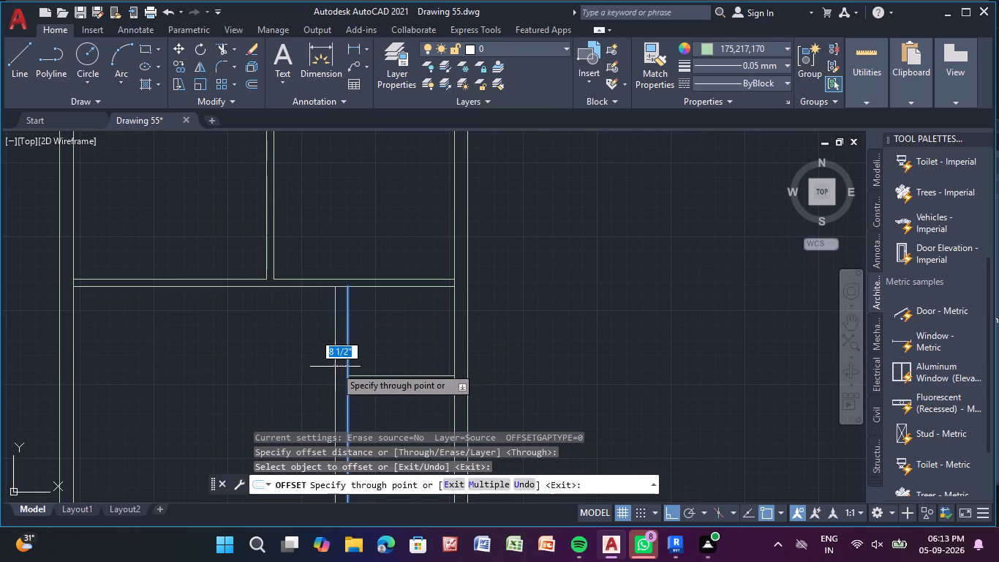
key(5)
key(shift+quotedbl)
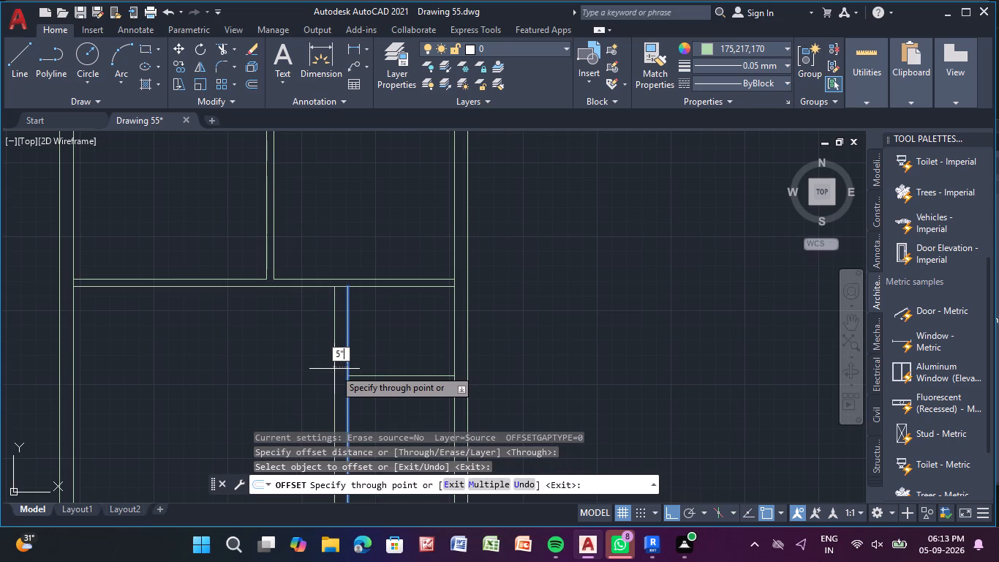
key(Return)
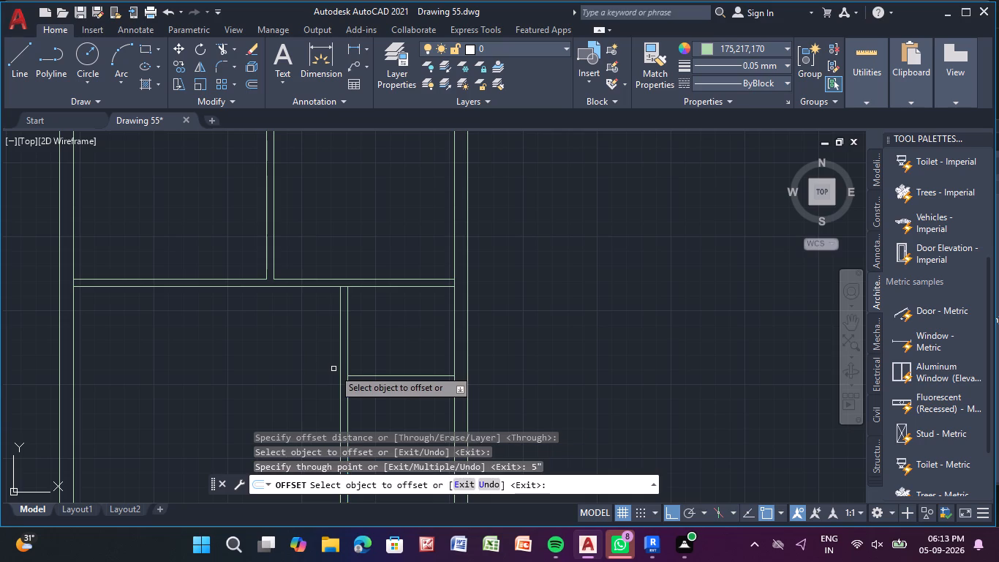
Offset the small room's bottom line 5" downward and finish offsetting.
click(372, 375)
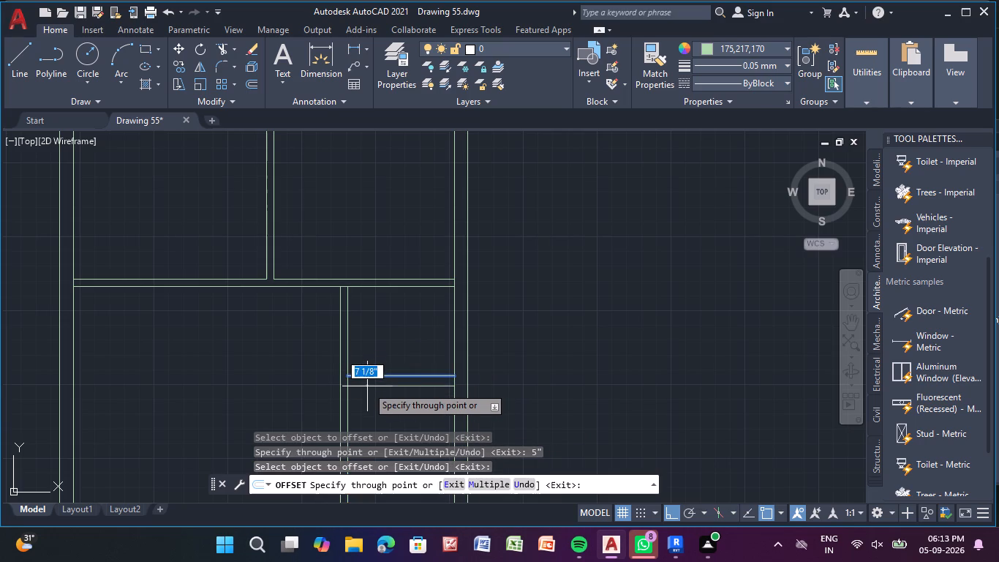
key(5)
key(shift+quotedbl)
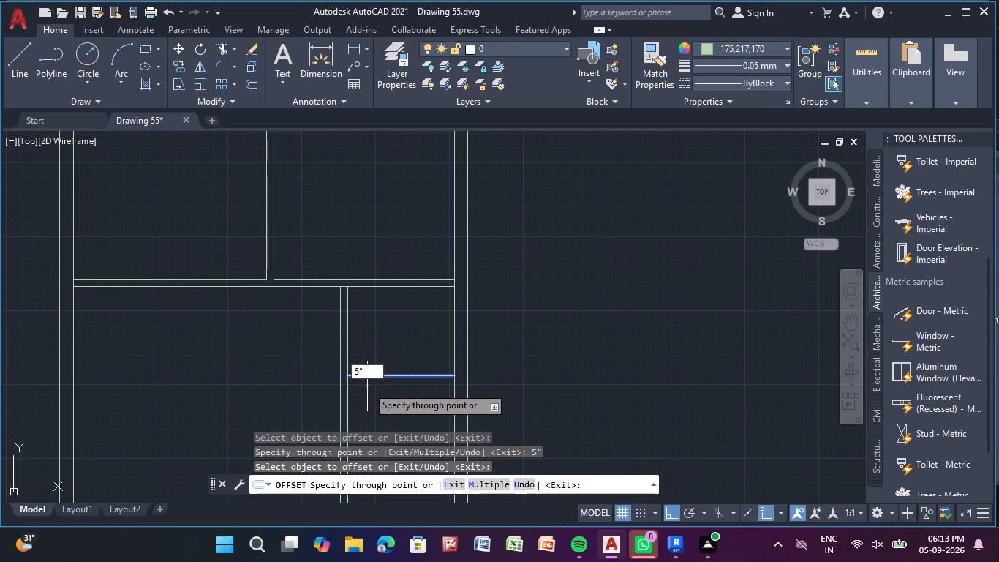
key(Return)
key(Escape)
key(Escape)
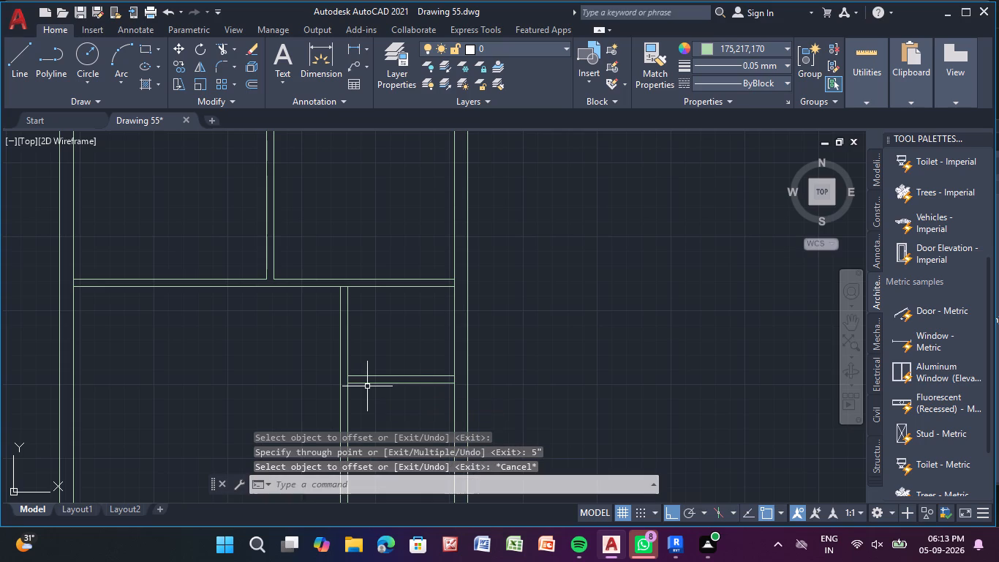
Extend both bottom lines of the small room to the outer line of its vertical wall.
text(EX)
key(Return)
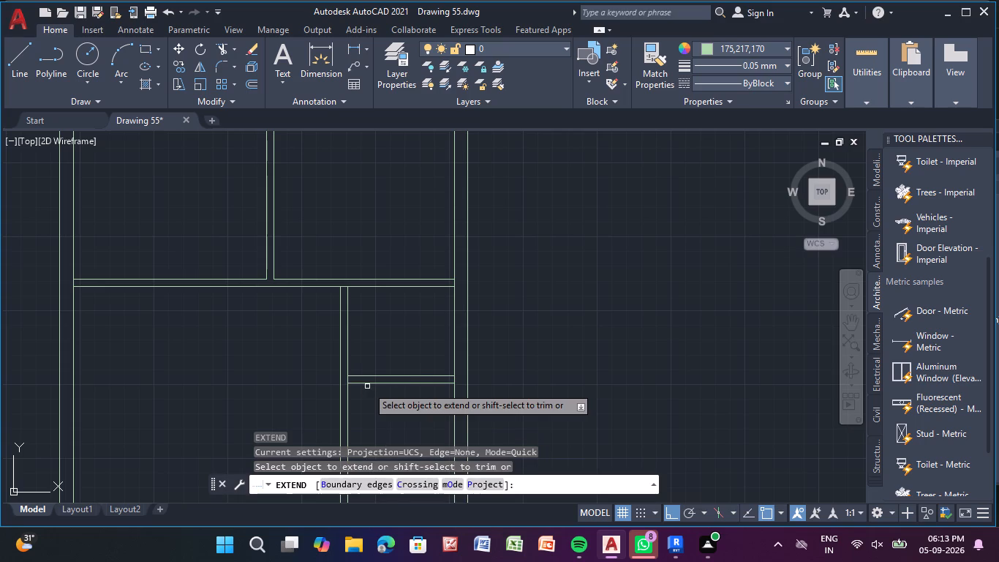
middle_drag(362, 411, 374, 311)
scroll(377, 293, up, 1)
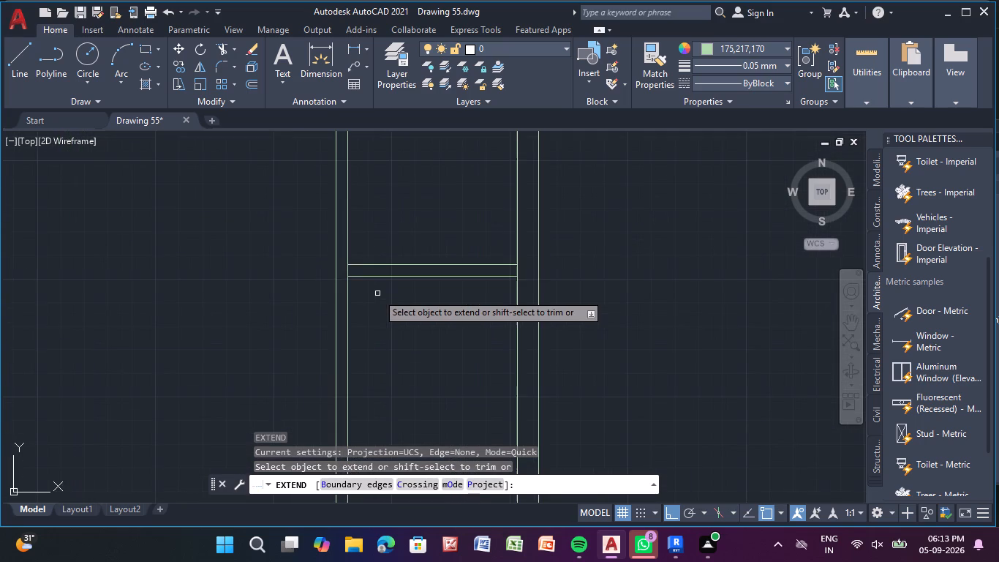
middle_click(377, 293)
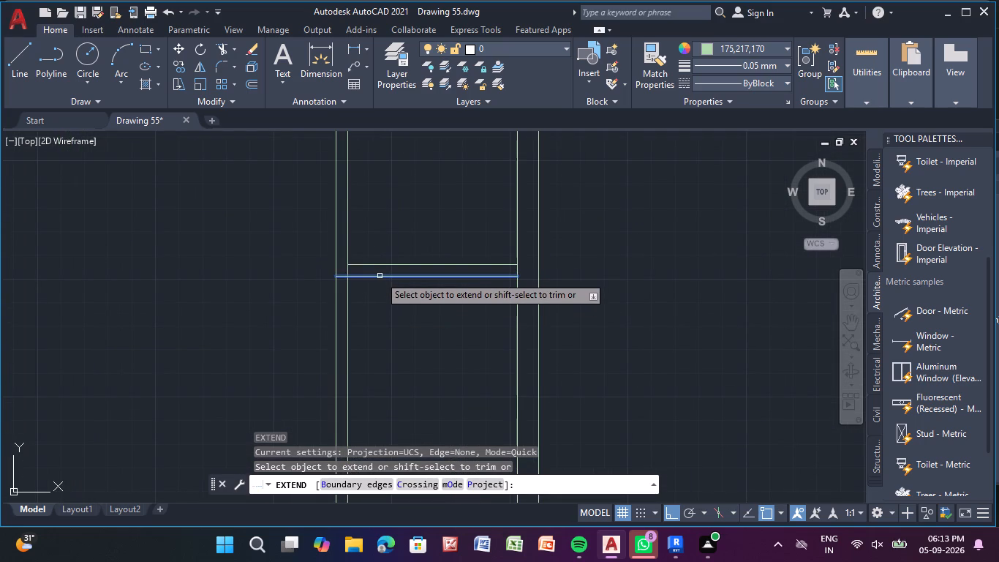
click(380, 276)
click(382, 263)
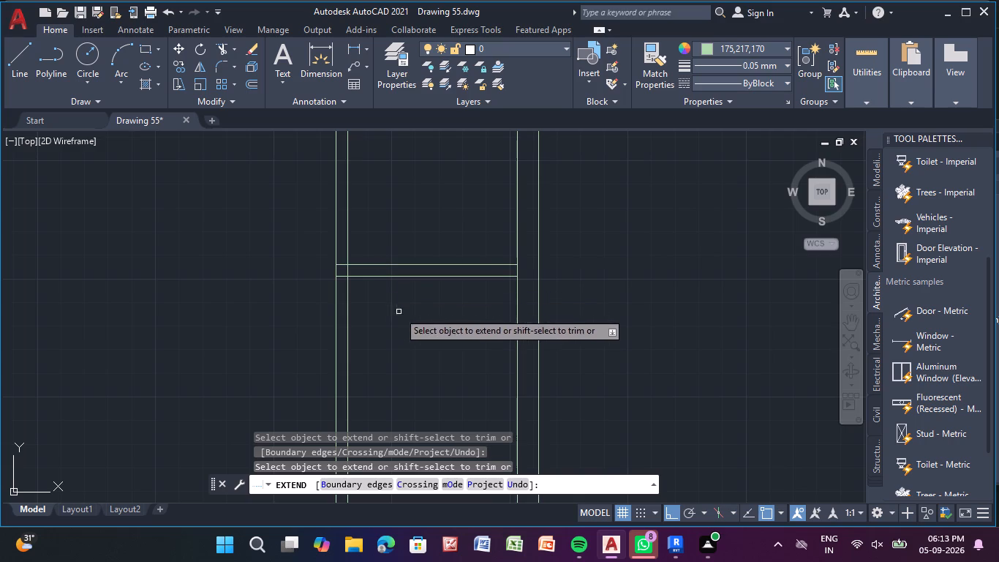
Trim the vertical lines below the small room and the overlapping pieces inside its lower-left corner to form a clean L-shaped wall.
click(223, 51)
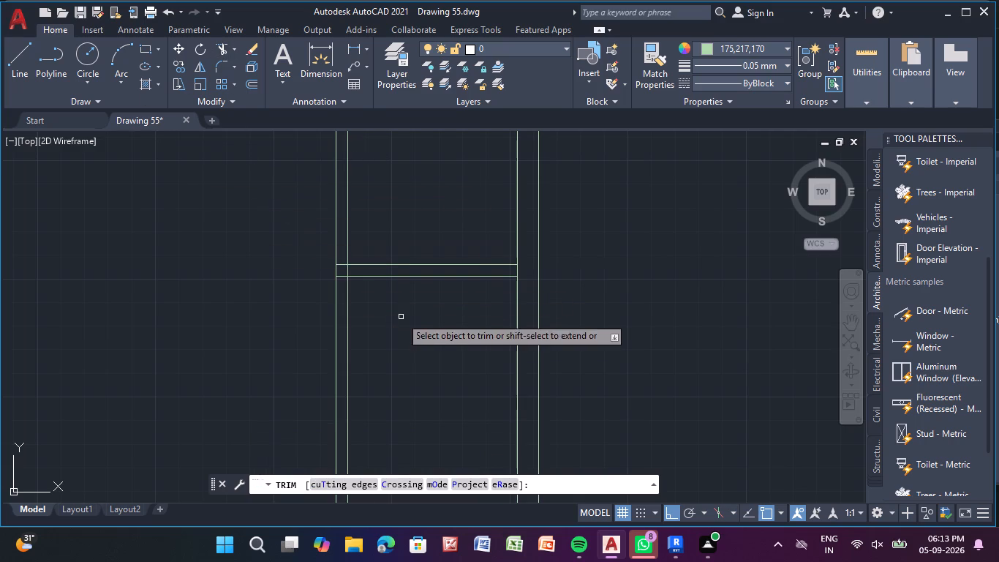
drag(408, 320, 263, 390)
scroll(352, 368, down, 3)
middle_drag(355, 369, 325, 247)
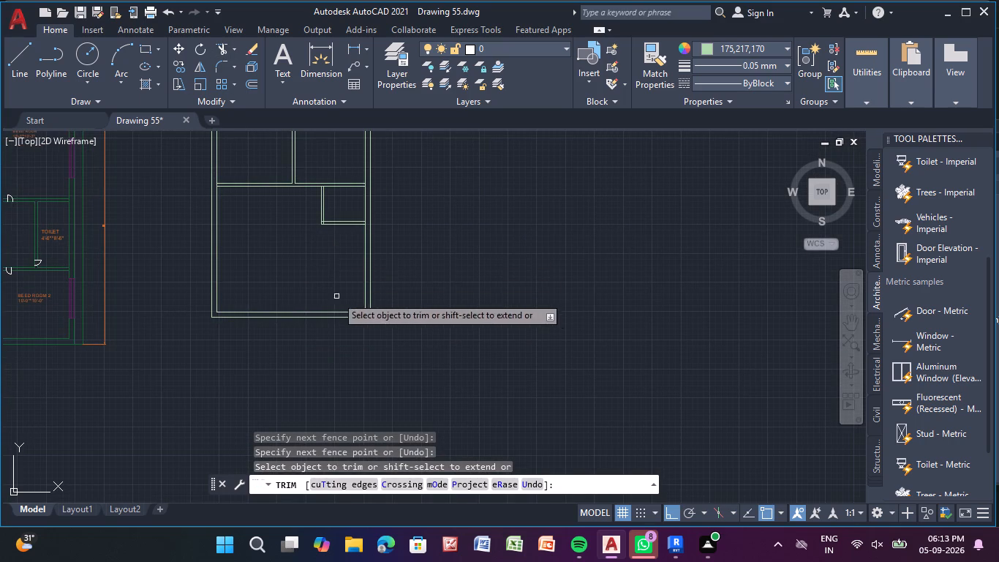
middle_drag(306, 248, 315, 308)
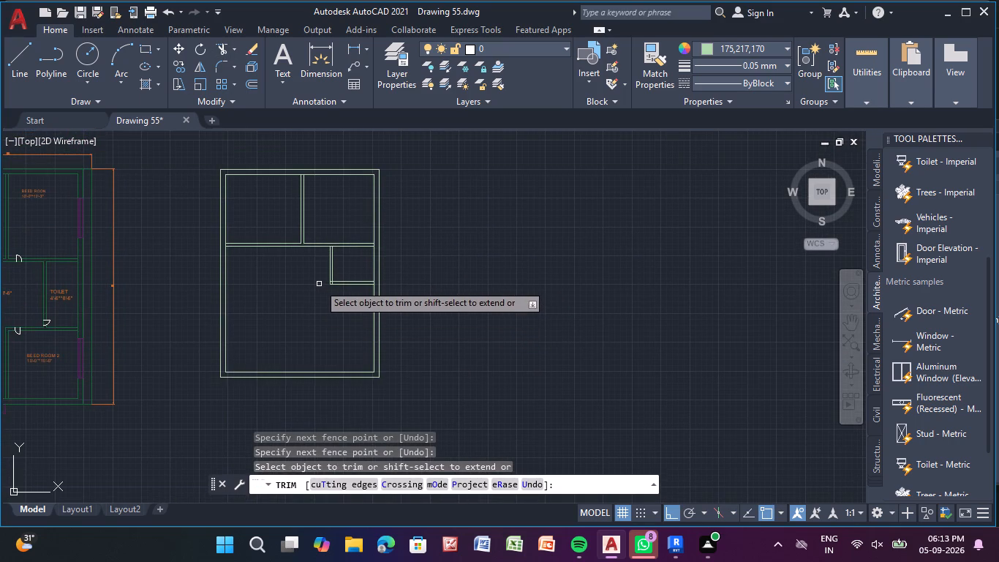
scroll(319, 284, up, 4)
scroll(389, 282, up, 3)
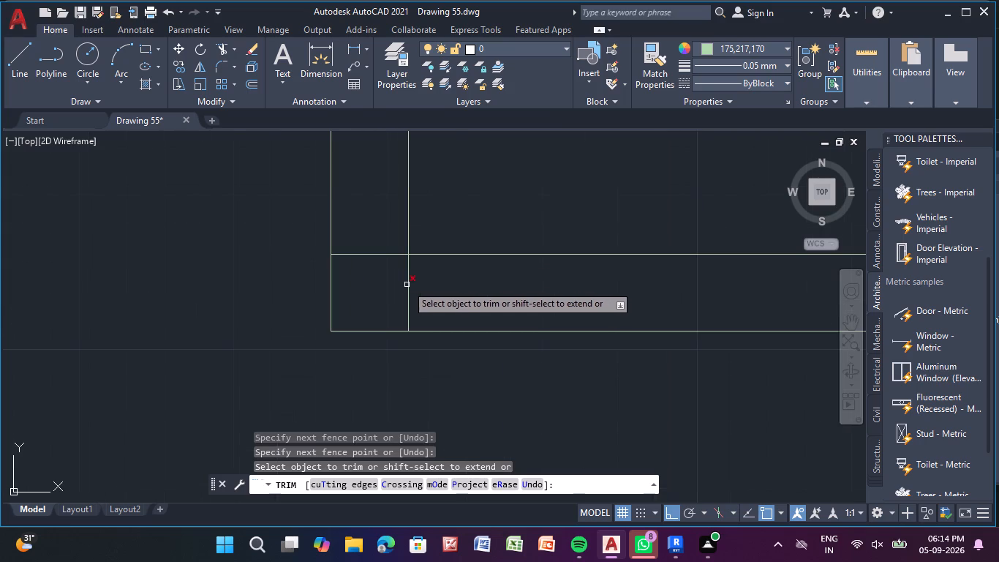
drag(424, 283, 360, 236)
scroll(354, 239, down, 3)
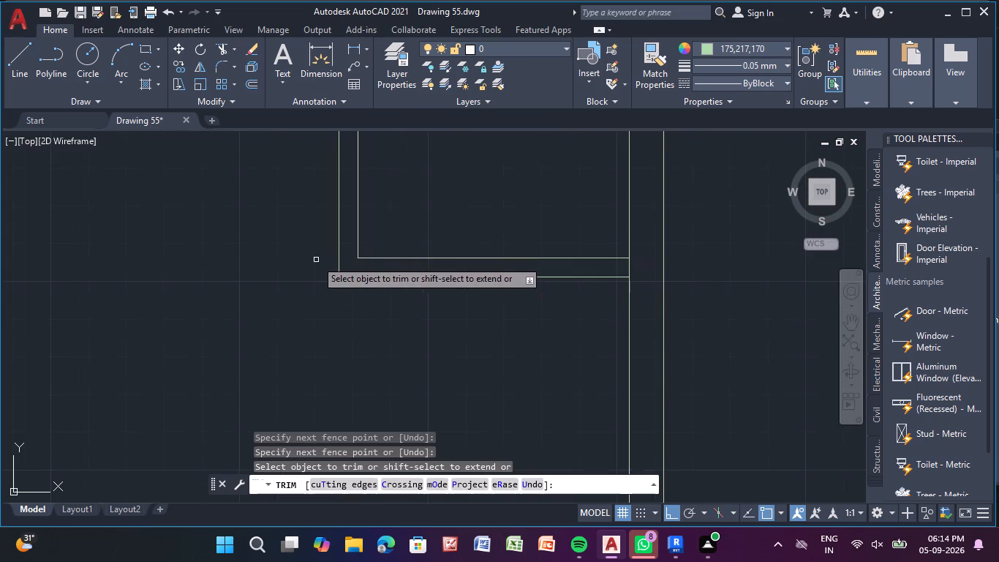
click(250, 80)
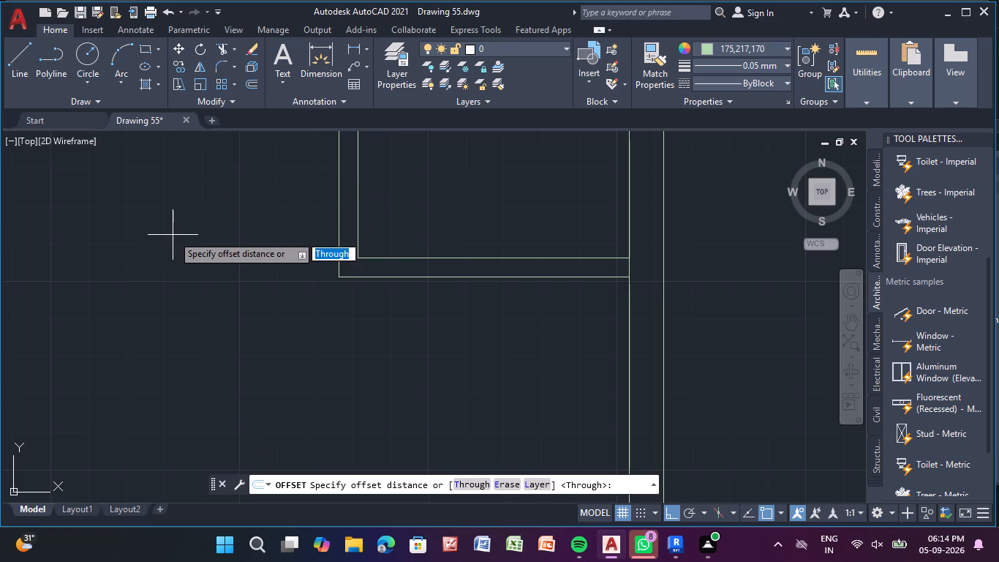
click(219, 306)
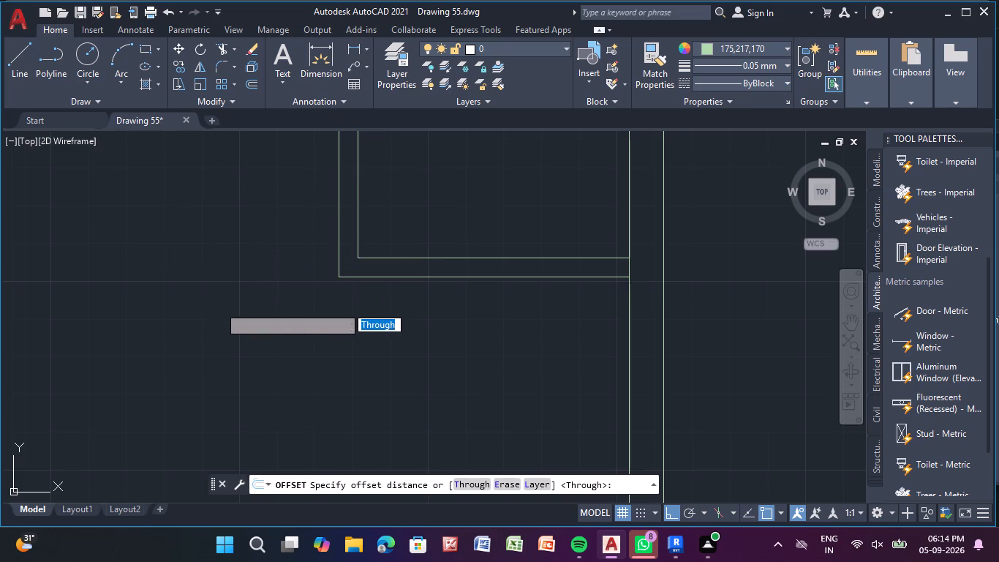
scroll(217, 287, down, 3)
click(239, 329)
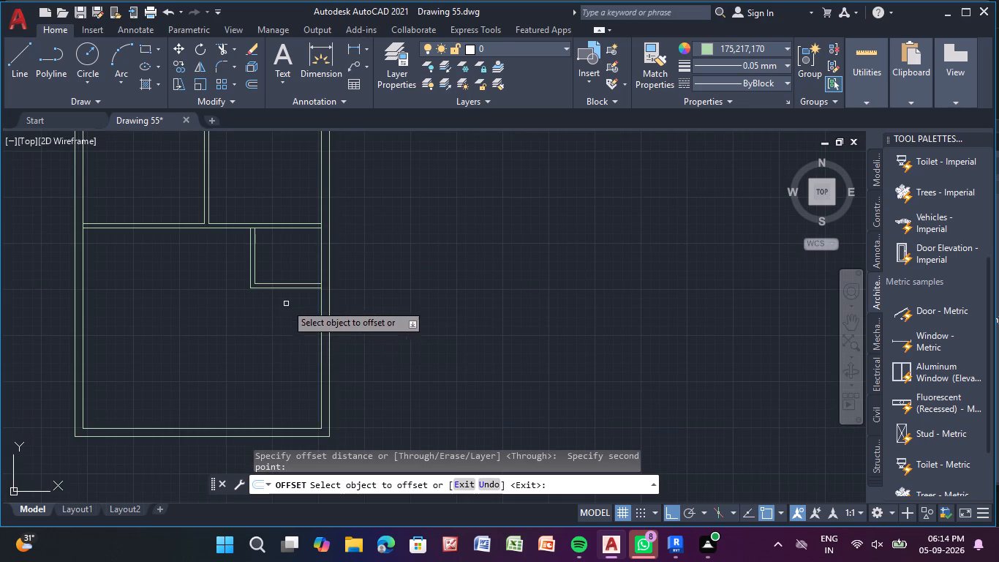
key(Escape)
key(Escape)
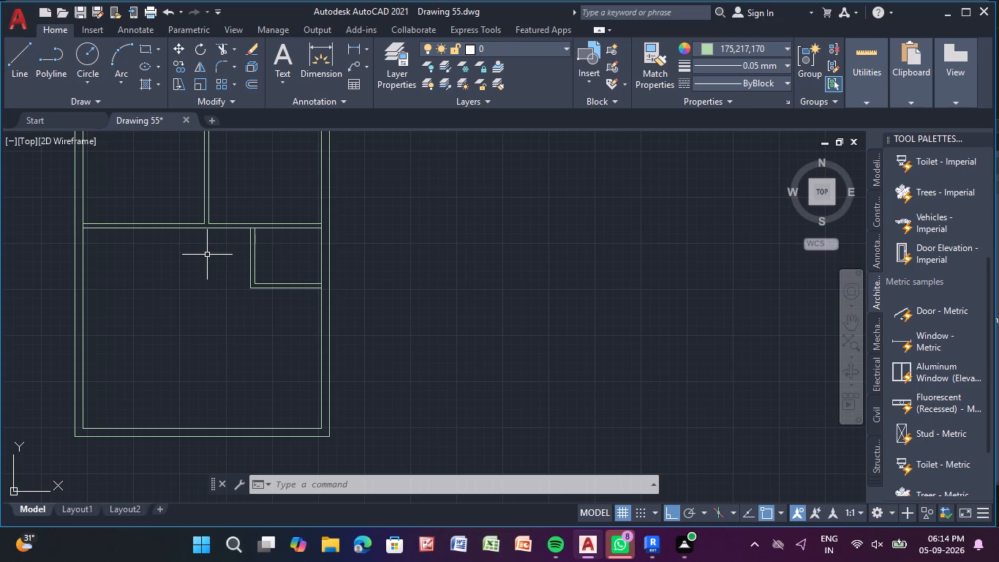
Draw a line about 12'-8" up from the bottom inner wall, aligned with the upper vertical partition, and continue about 4'-2" across to the small room's corner.
click(12, 55)
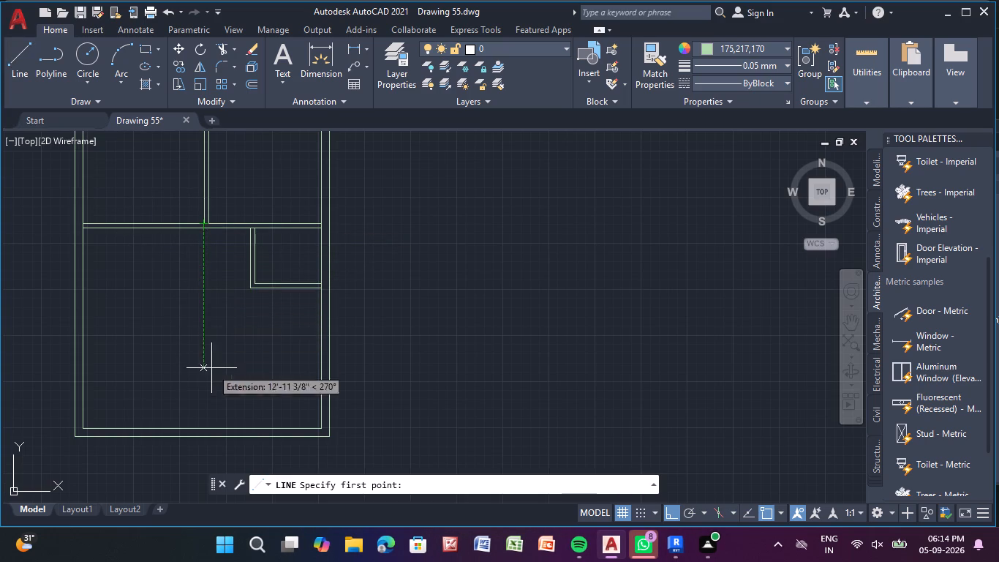
click(203, 426)
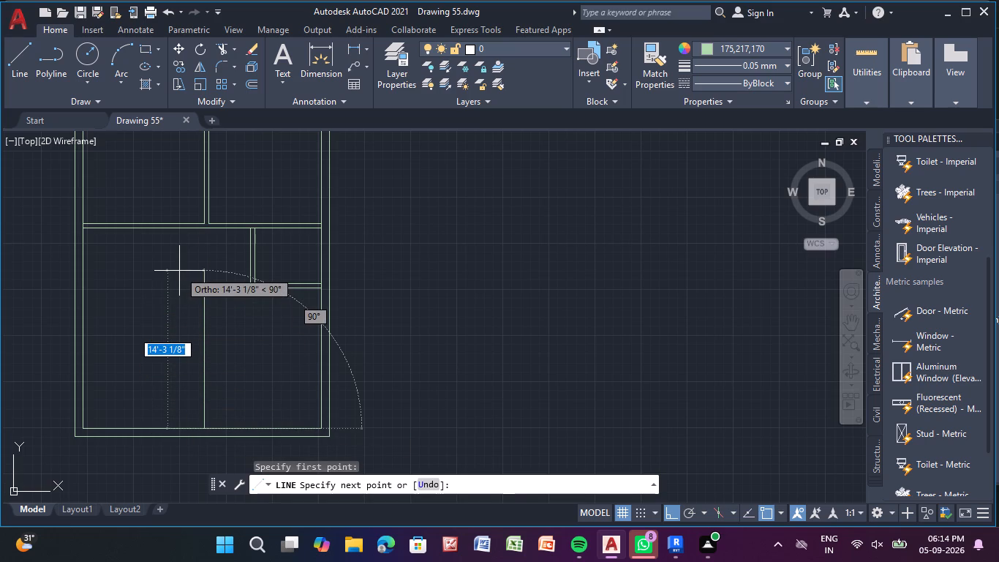
scroll(205, 293, up, 2)
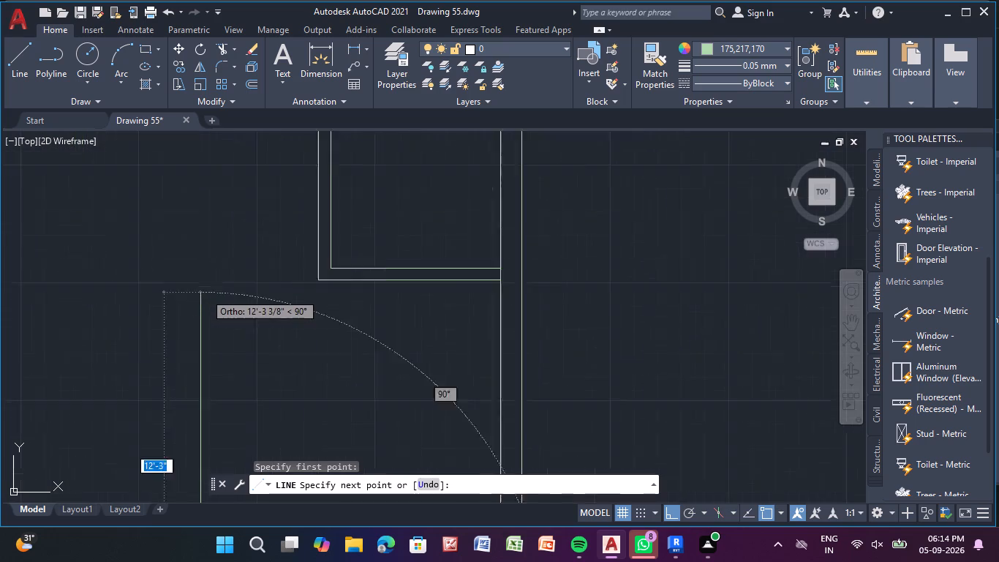
scroll(205, 293, up, 1)
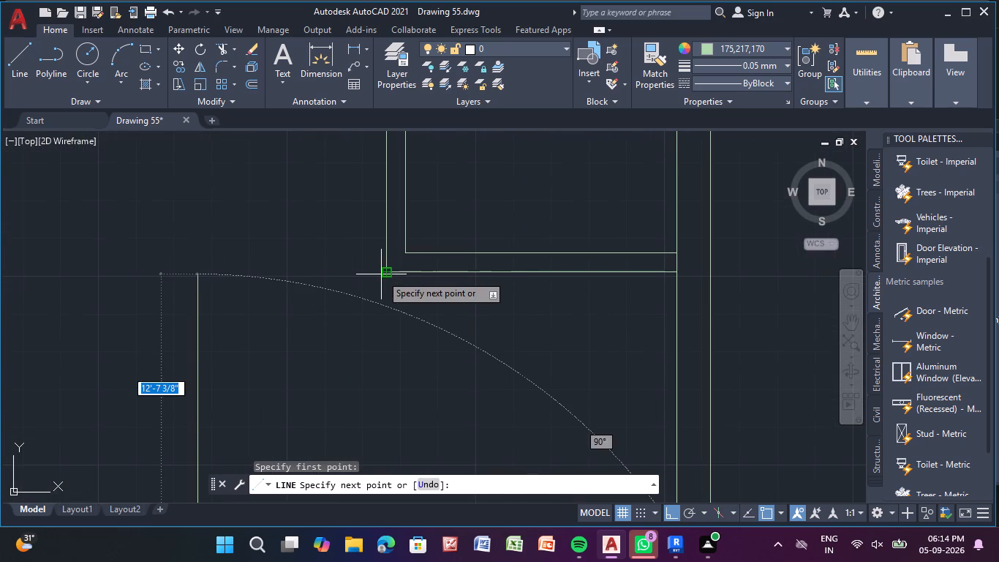
click(197, 272)
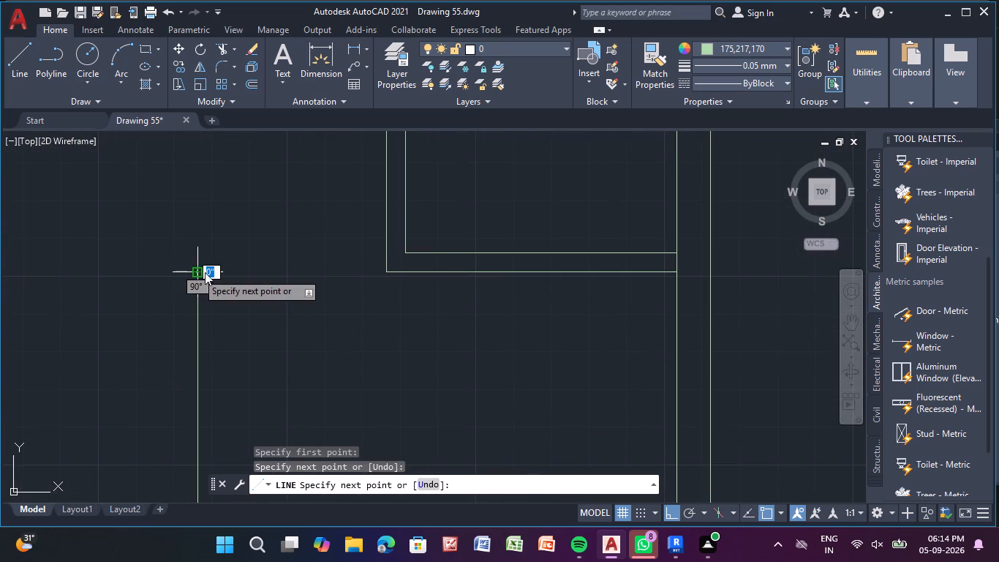
click(382, 275)
key(Escape)
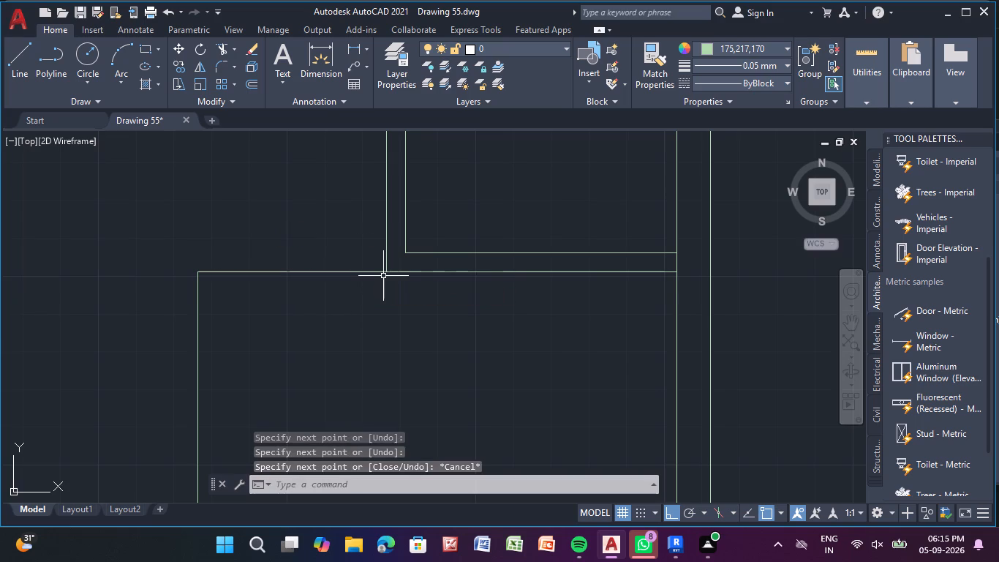
Draw a line about 4'-3 5/8" long westward from the small room's outer vertical wall line, in line with its inner bottom line.
key(l)
key(Return)
scroll(383, 276, up, 1)
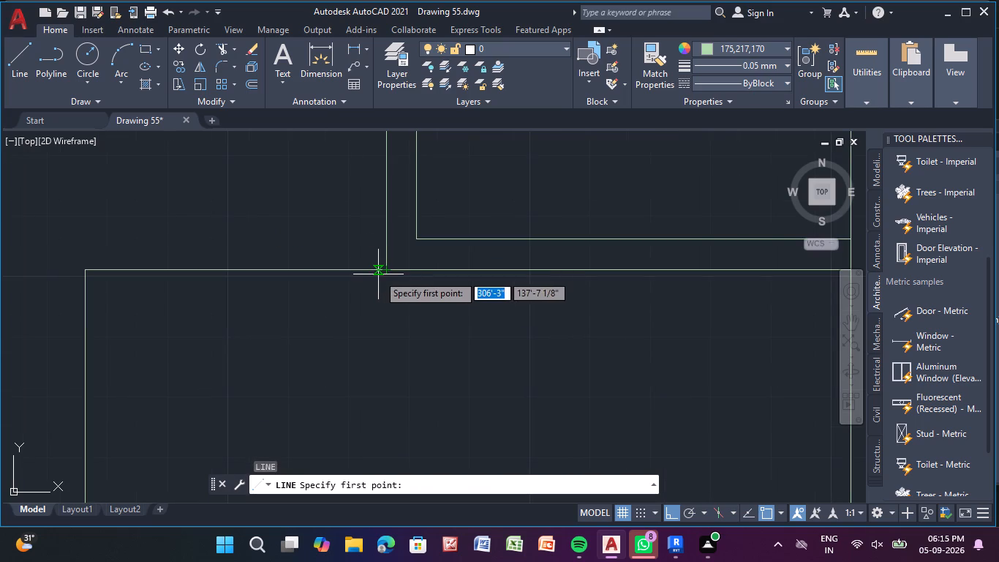
click(389, 239)
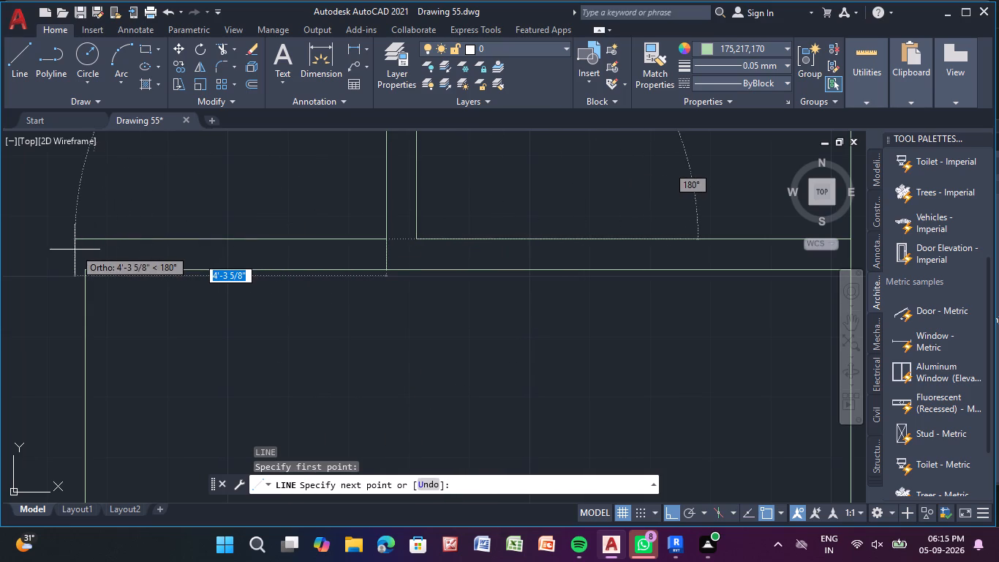
click(73, 250)
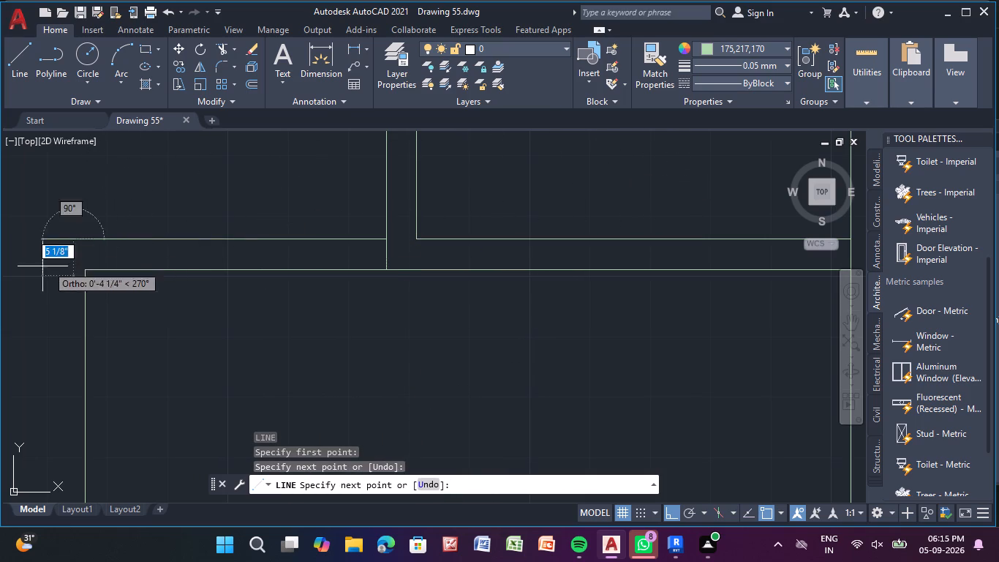
scroll(39, 299, down, 2)
middle_drag(39, 306, 56, 253)
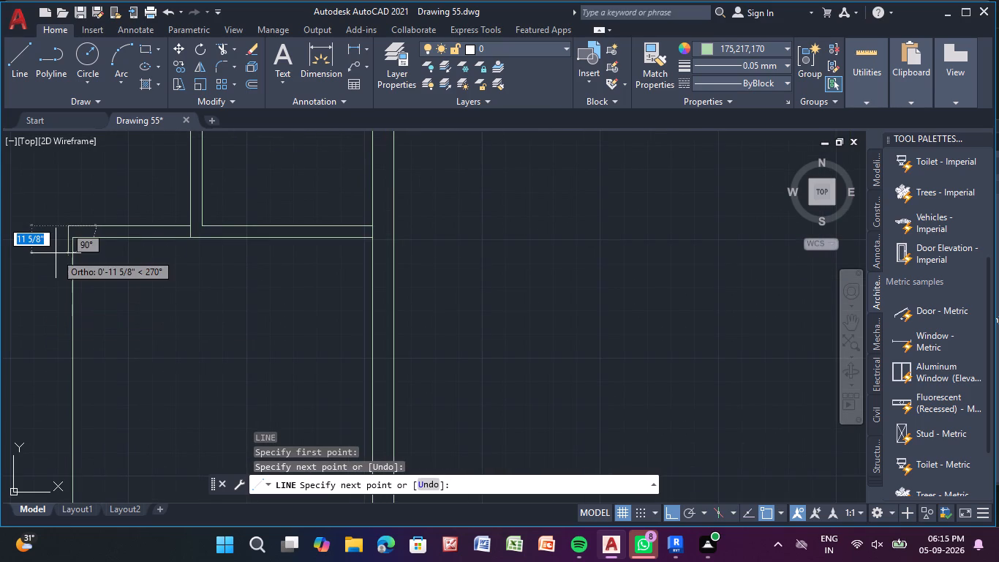
key(Escape)
scroll(178, 171, down, 2)
middle_drag(159, 171, 188, 187)
middle_drag(141, 162, 186, 207)
drag(11, 59, 12, 69)
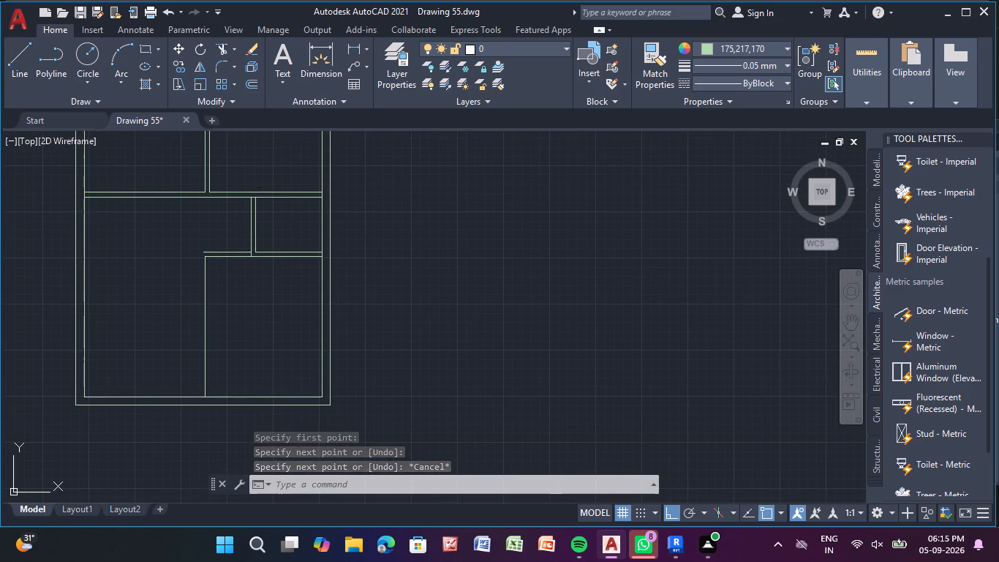
Draw a vertical line 12'-8" down to the bottom inner wall, aligned with the right face of the upper partition.
scroll(208, 193, up, 3)
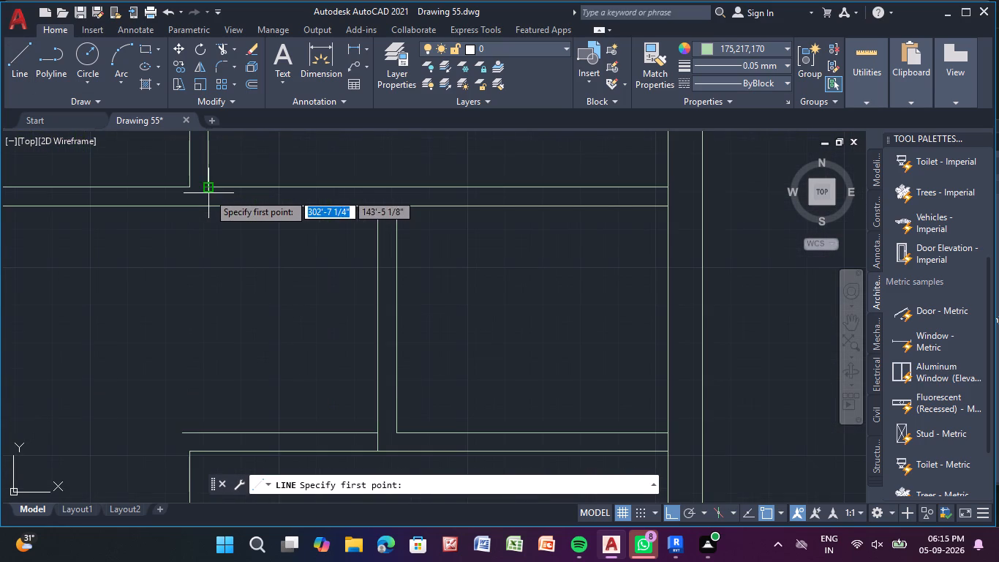
click(208, 453)
scroll(202, 473, down, 1)
middle_drag(202, 472, 206, 308)
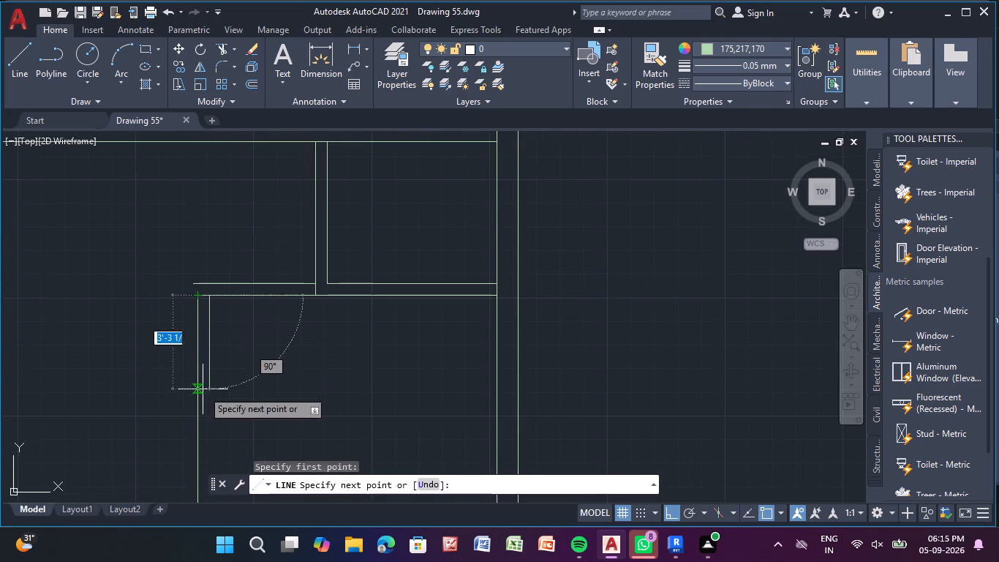
scroll(216, 403, down, 2)
middle_click(216, 403)
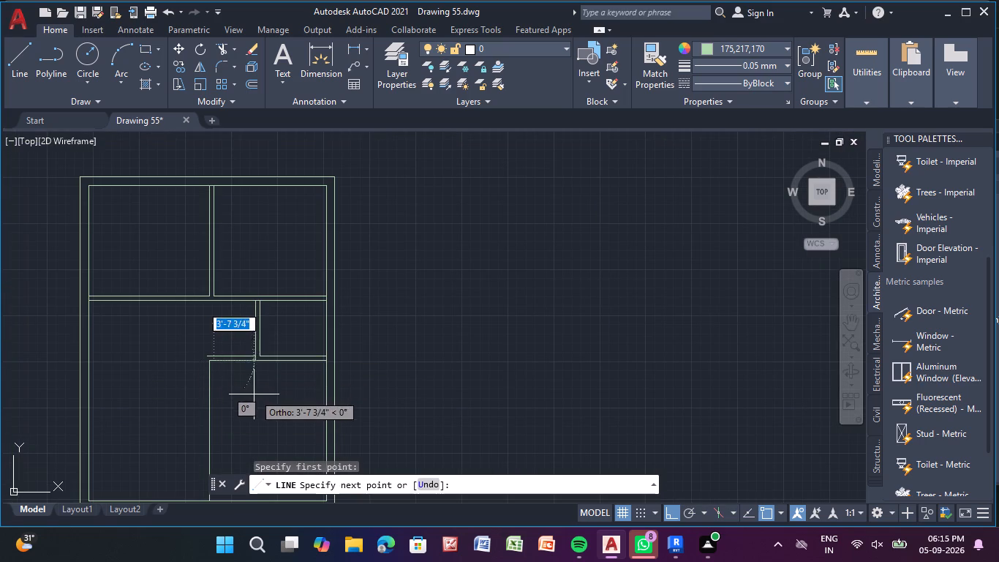
scroll(254, 394, down, 2)
middle_drag(249, 394, 208, 215)
scroll(192, 258, up, 3)
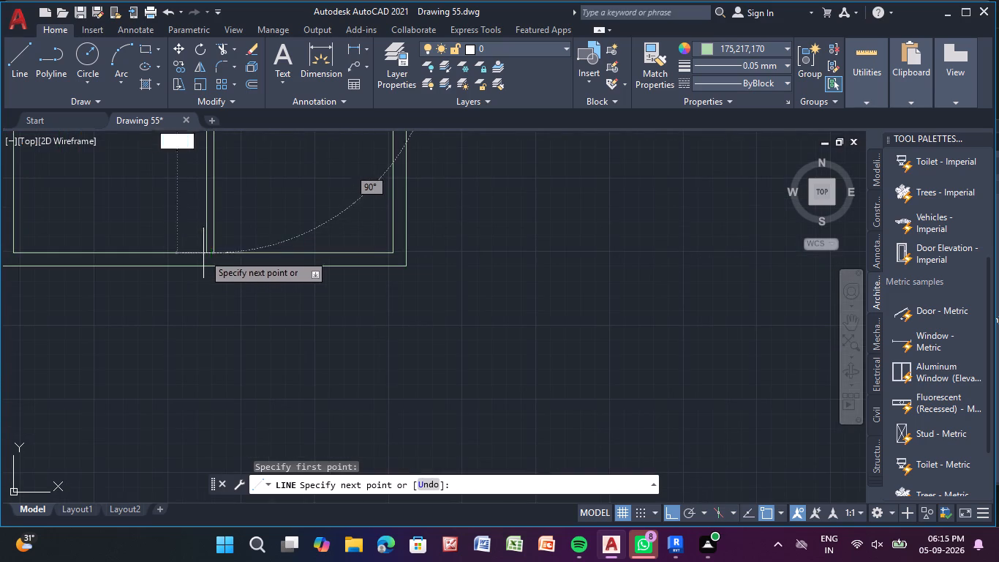
scroll(221, 251, up, 2)
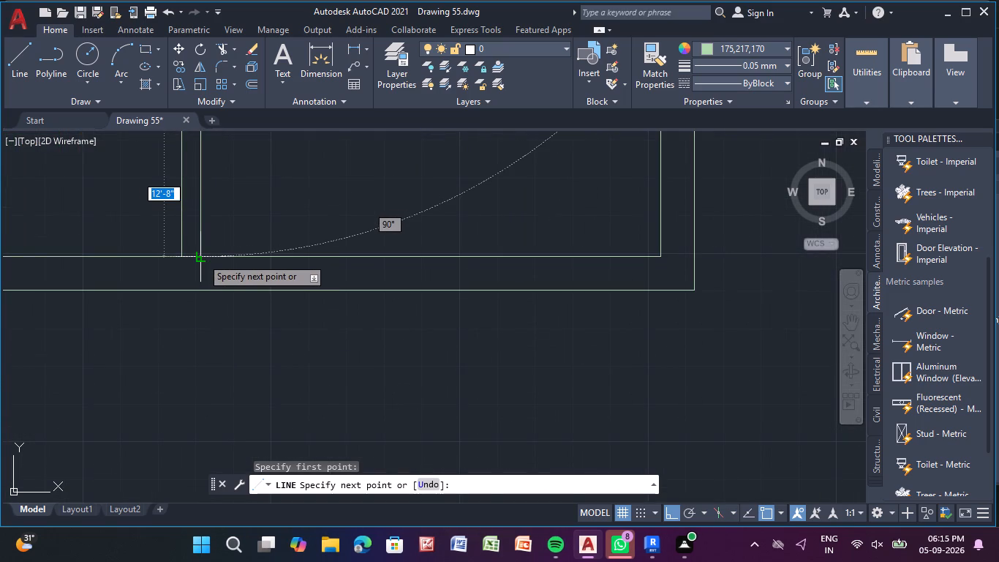
click(201, 258)
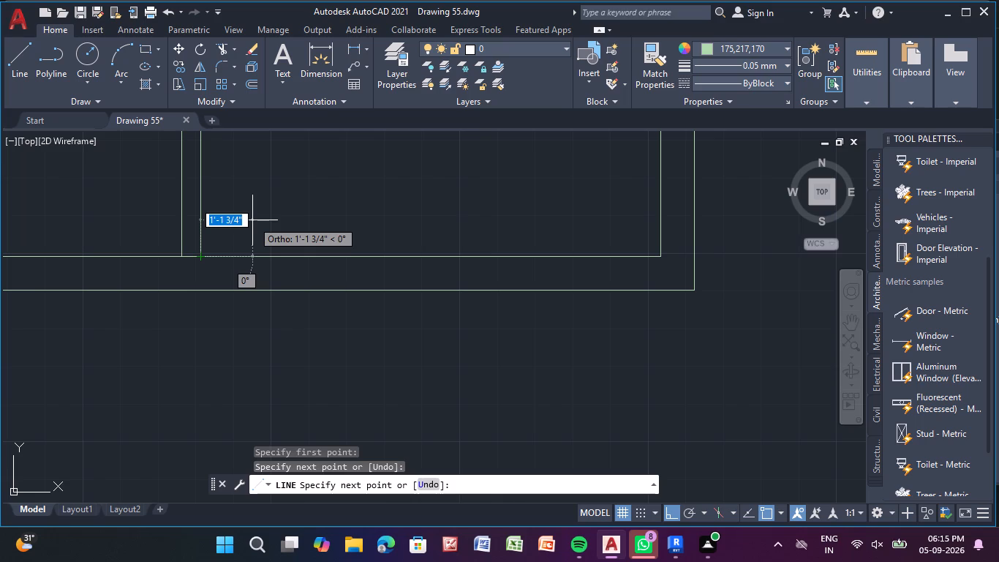
key(Escape)
key(Escape)
key(Escape)
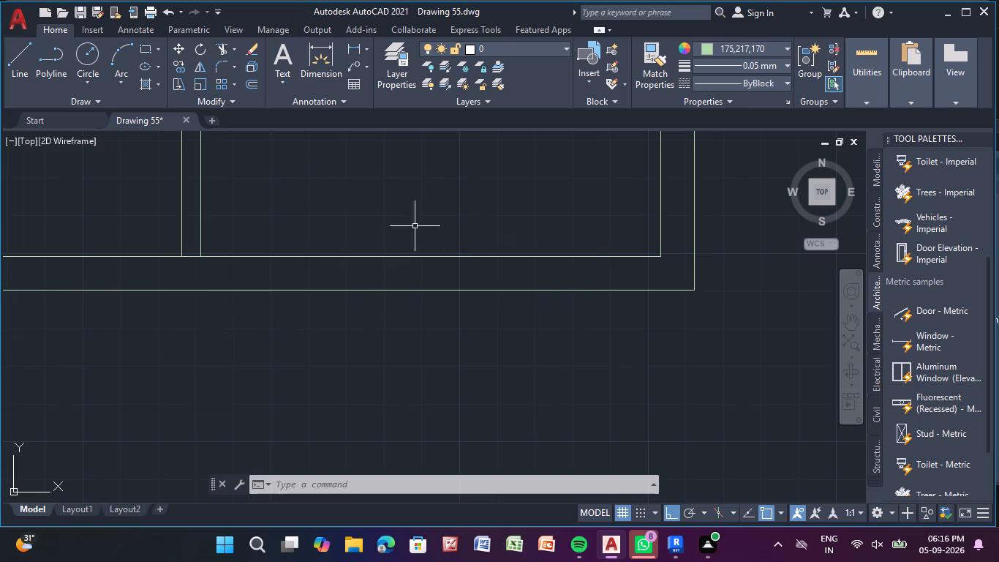
Extend the lower partition's left vertical line up to the upper horizontal line of the wall below the small room.
middle_drag(395, 206, 528, 394)
scroll(431, 287, down, 2)
middle_drag(431, 287, 458, 375)
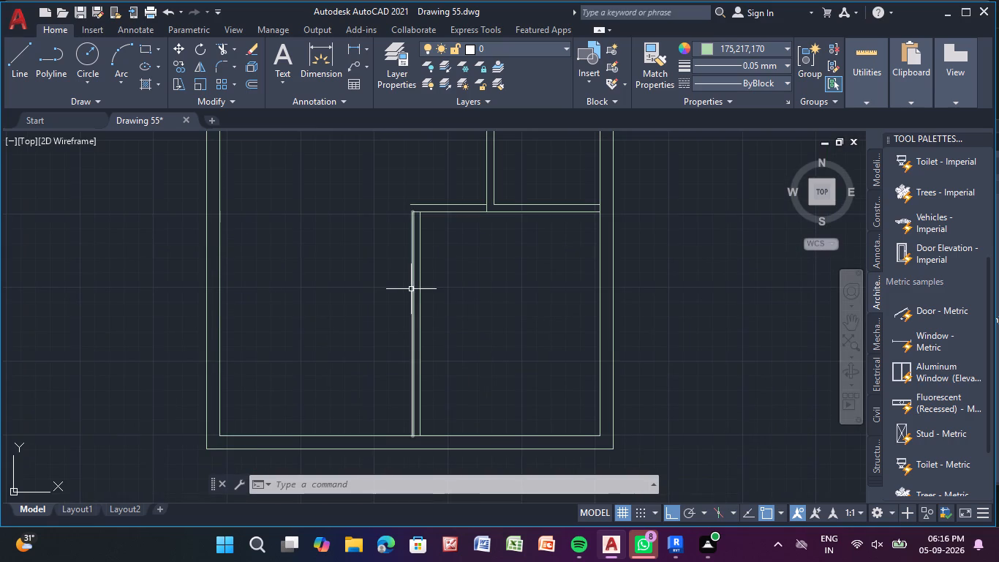
middle_drag(411, 288, 391, 331)
scroll(396, 296, up, 1)
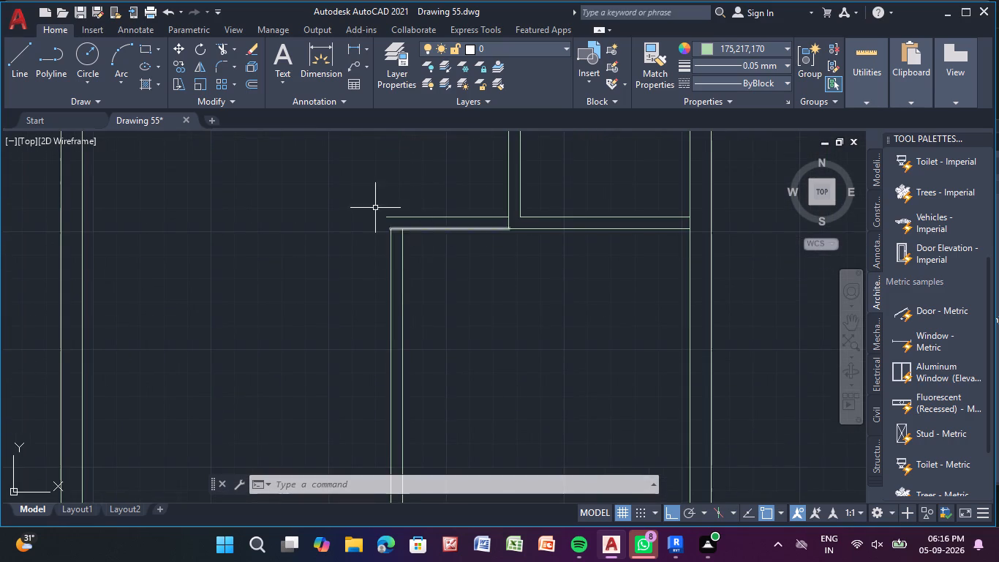
scroll(364, 207, up, 2)
middle_drag(480, 293, 486, 318)
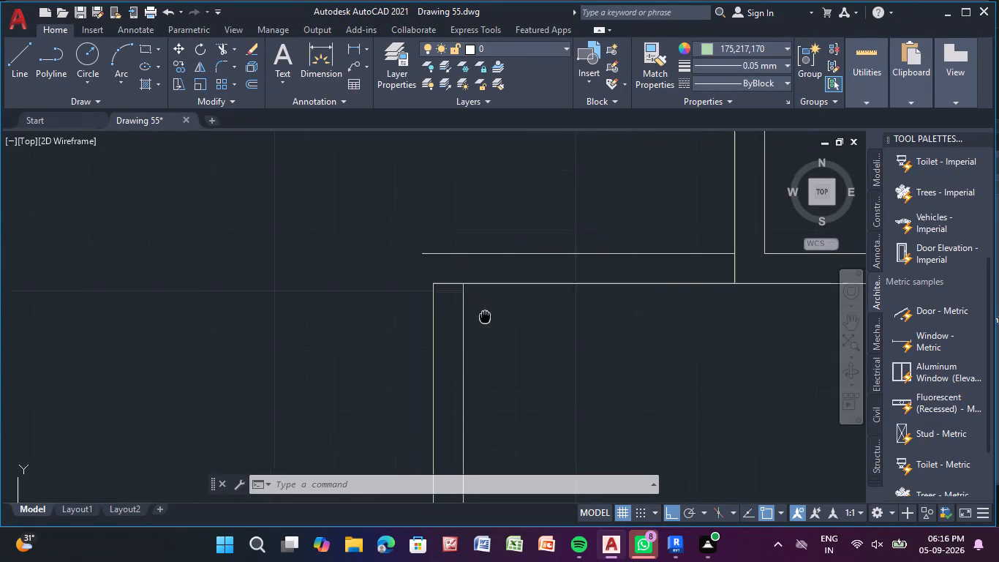
middle_drag(486, 318, 489, 328)
scroll(464, 296, up, 1)
key(e)
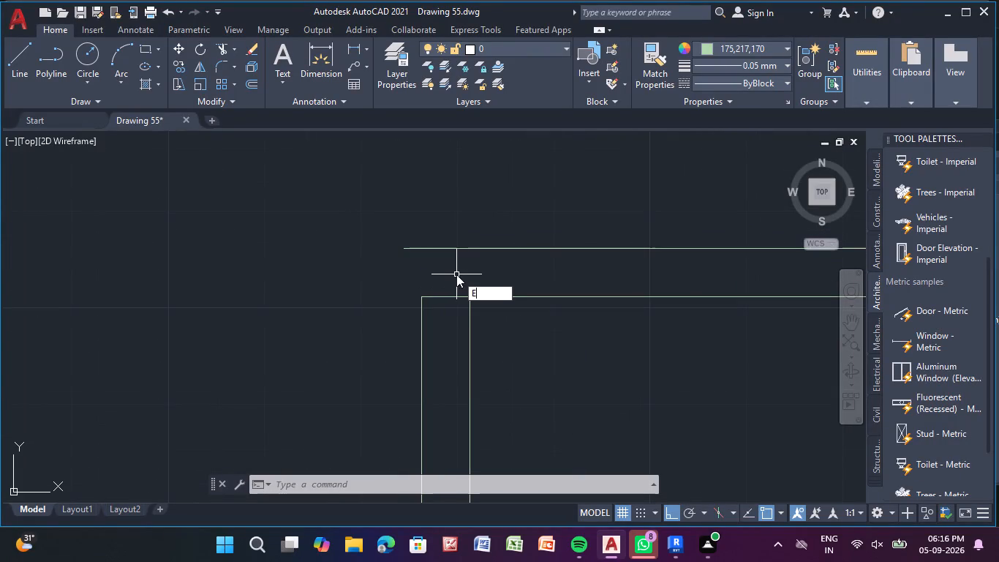
key(x)
key(Return)
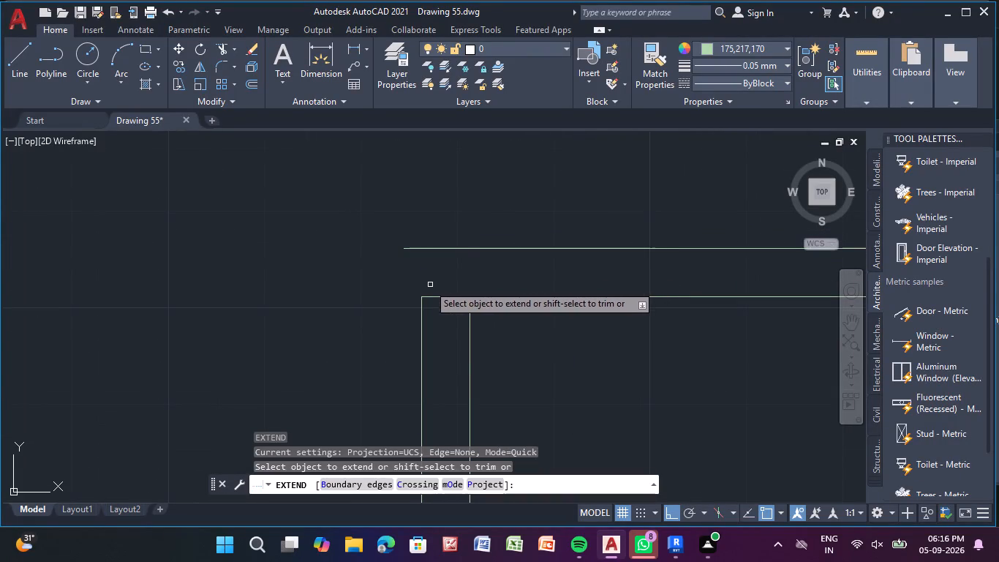
click(421, 338)
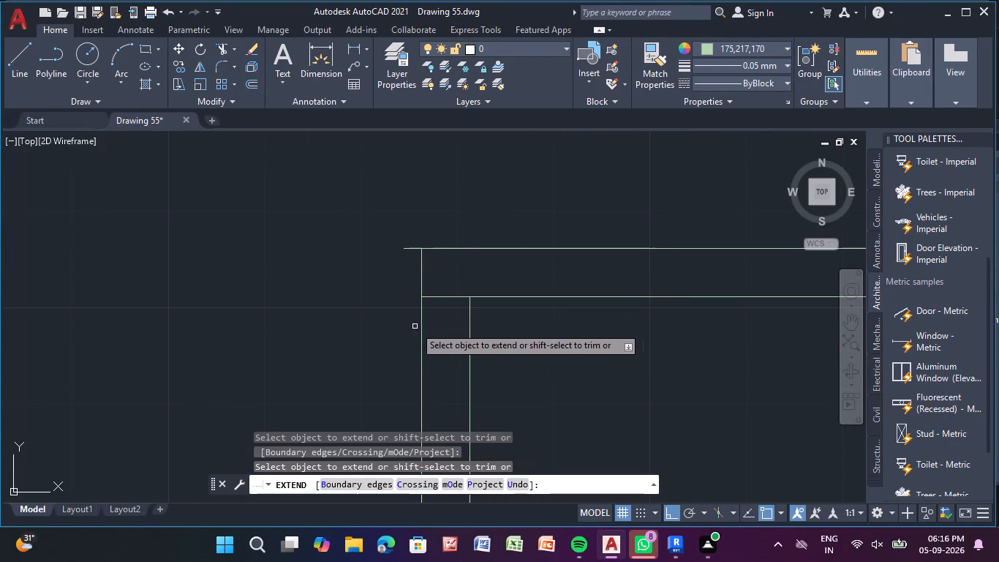
Trim the overhanging line end and the overlapping pieces at the lower partition's top corner and at the small room's wall junction.
click(214, 48)
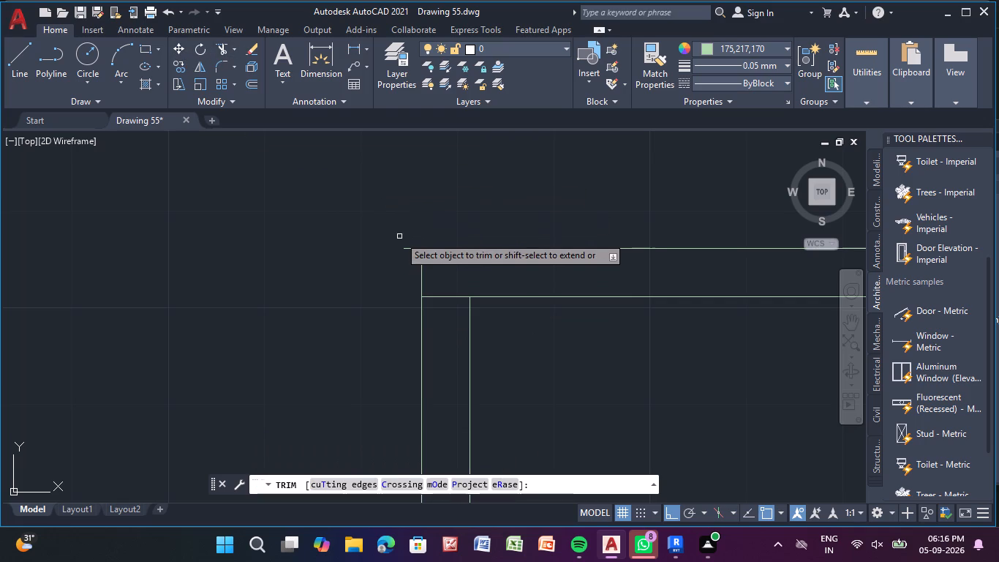
drag(410, 236, 409, 268)
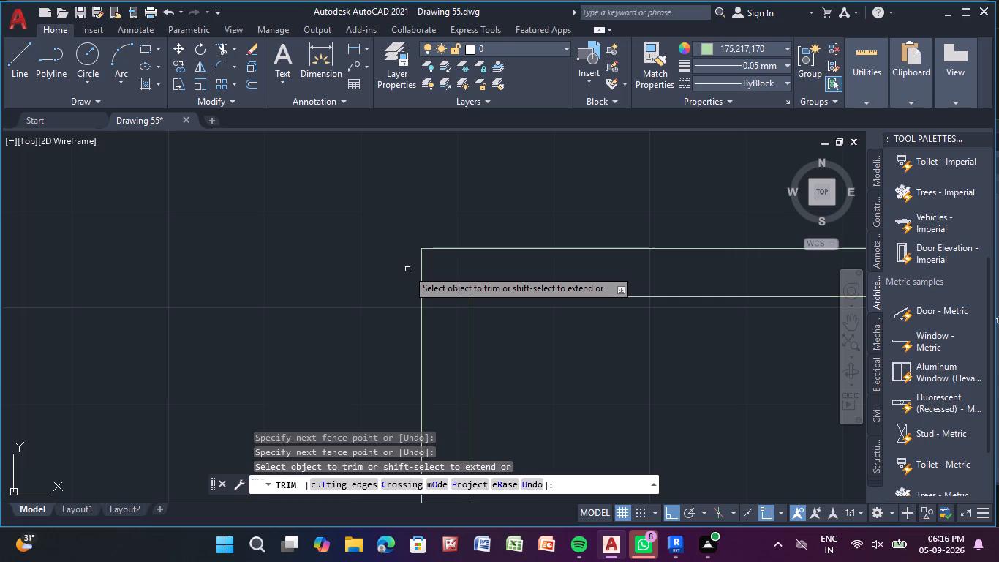
scroll(578, 385, down, 2)
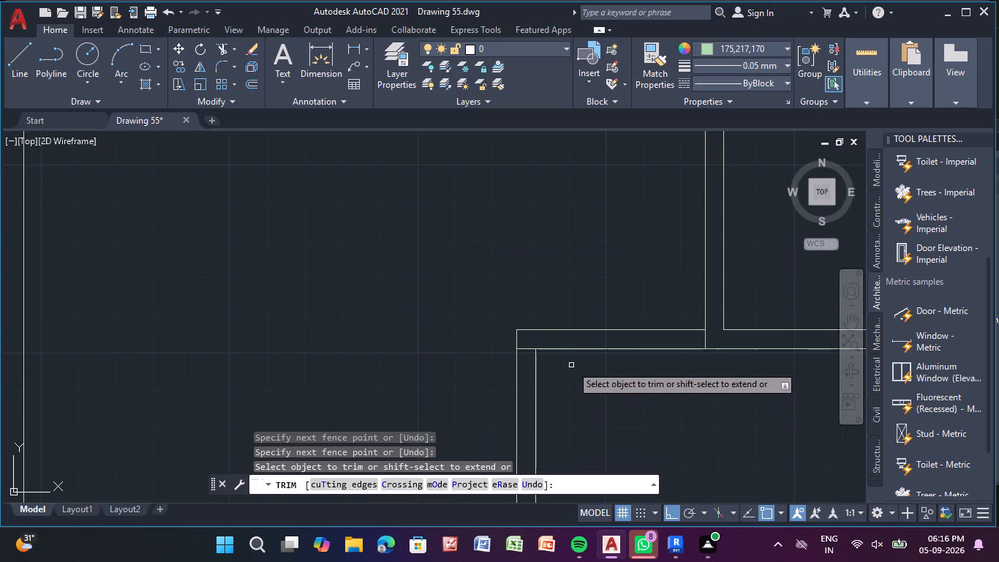
middle_drag(571, 365, 492, 331)
scroll(619, 312, up, 2)
drag(666, 288, 600, 276)
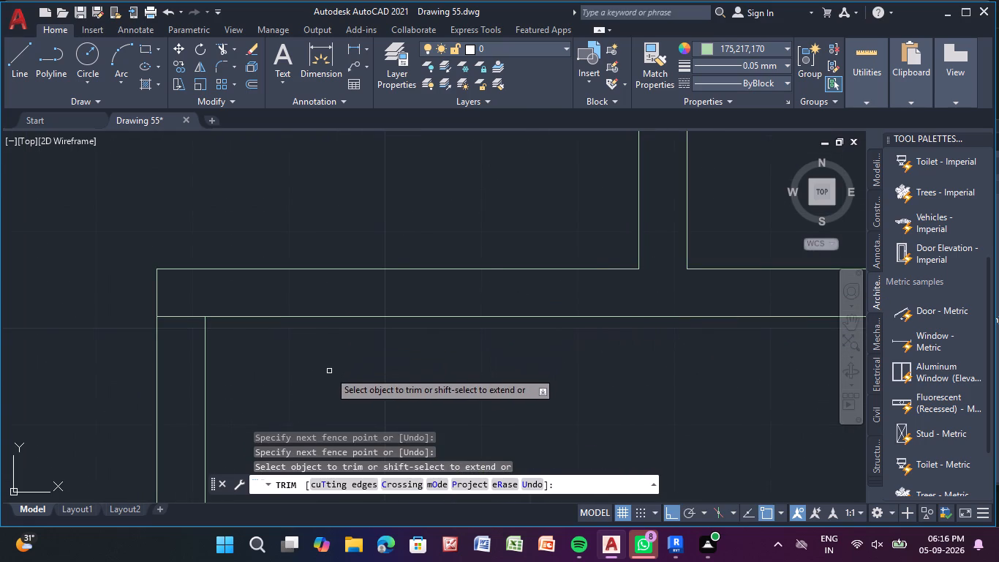
middle_drag(326, 372, 544, 309)
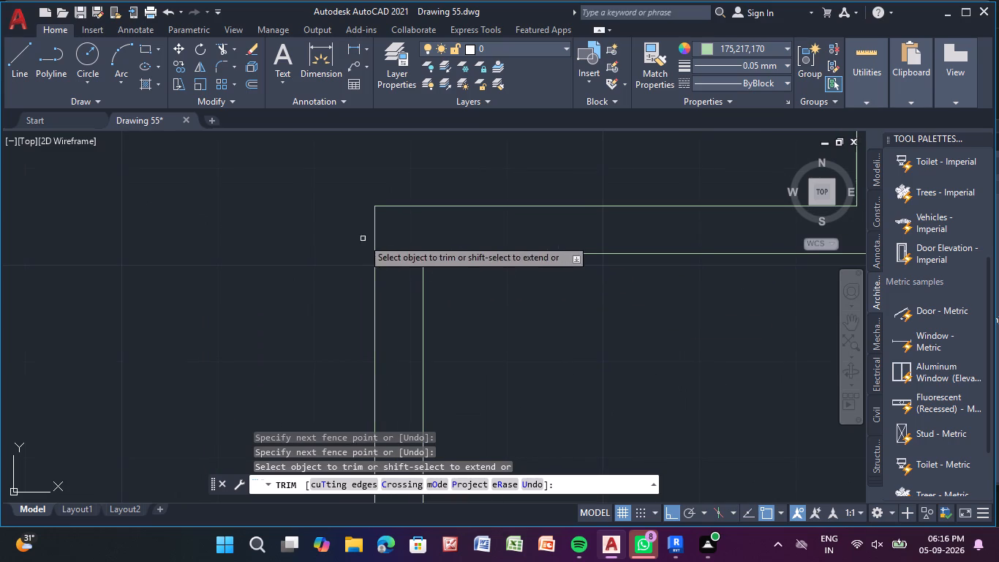
scroll(405, 253, up, 2)
drag(394, 232, 391, 291)
scroll(382, 277, up, 1)
scroll(382, 277, down, 5)
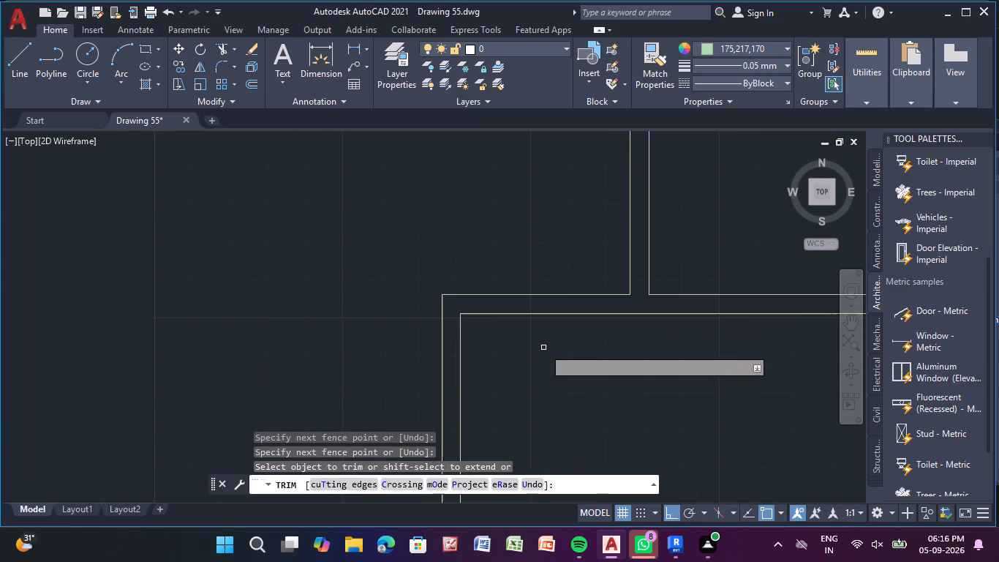
scroll(558, 357, down, 4)
middle_drag(571, 380, 497, 295)
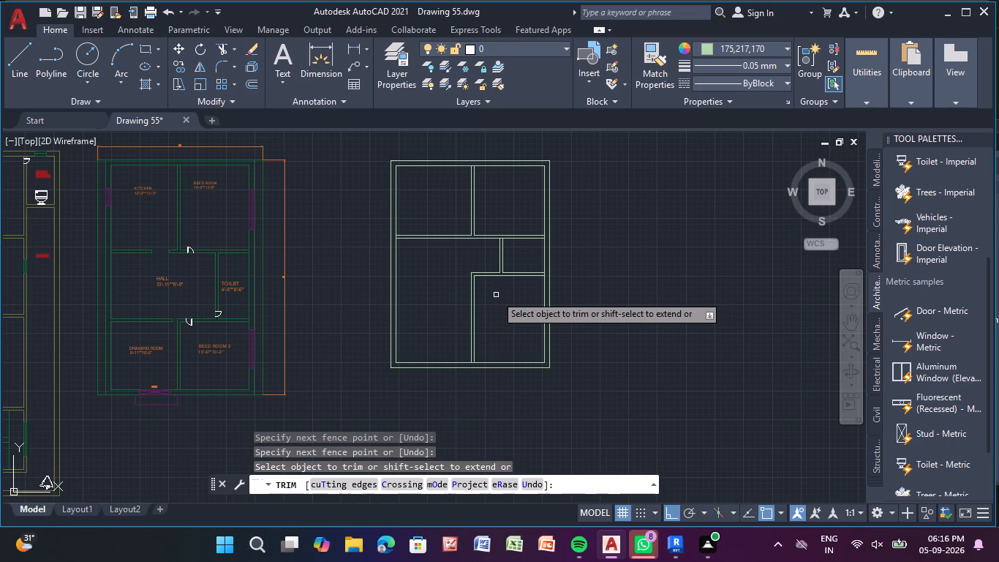
key(Escape)
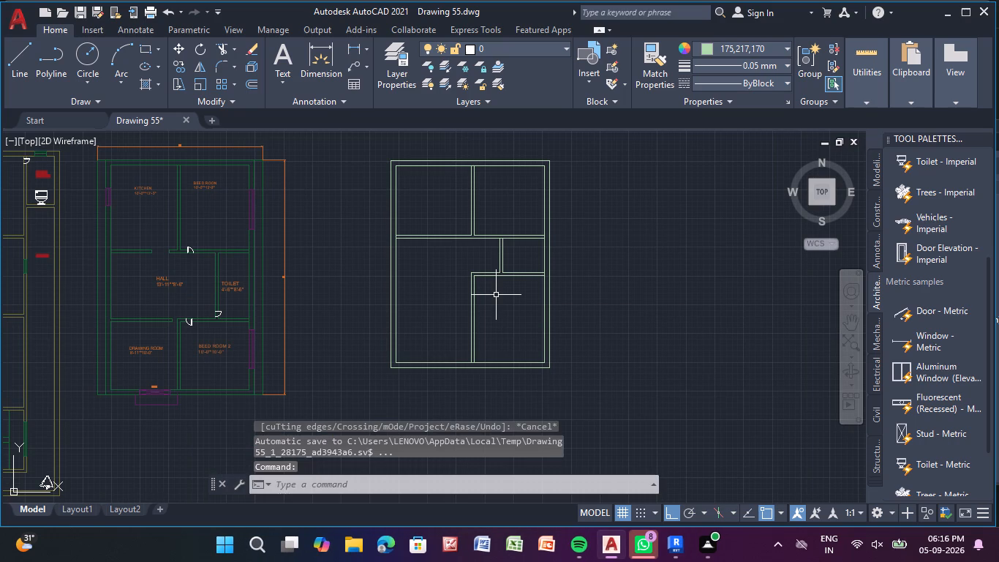
Copy the bed from BEEDROOM 1 of the furnished plan into the new plan's upper-left room against its top wall, using polar tracking.
scroll(487, 255, up, 1)
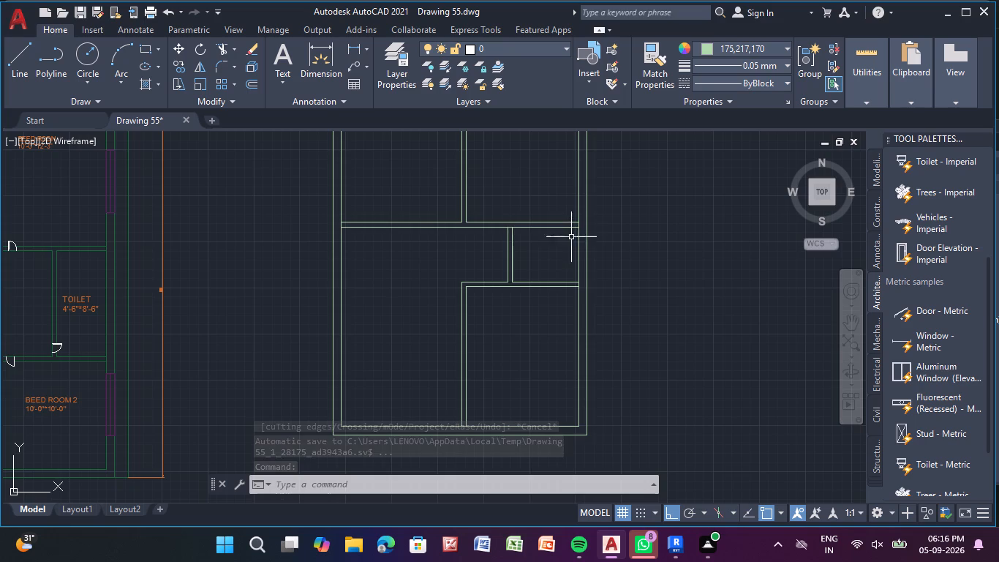
middle_drag(556, 261, 526, 319)
scroll(113, 290, down, 3)
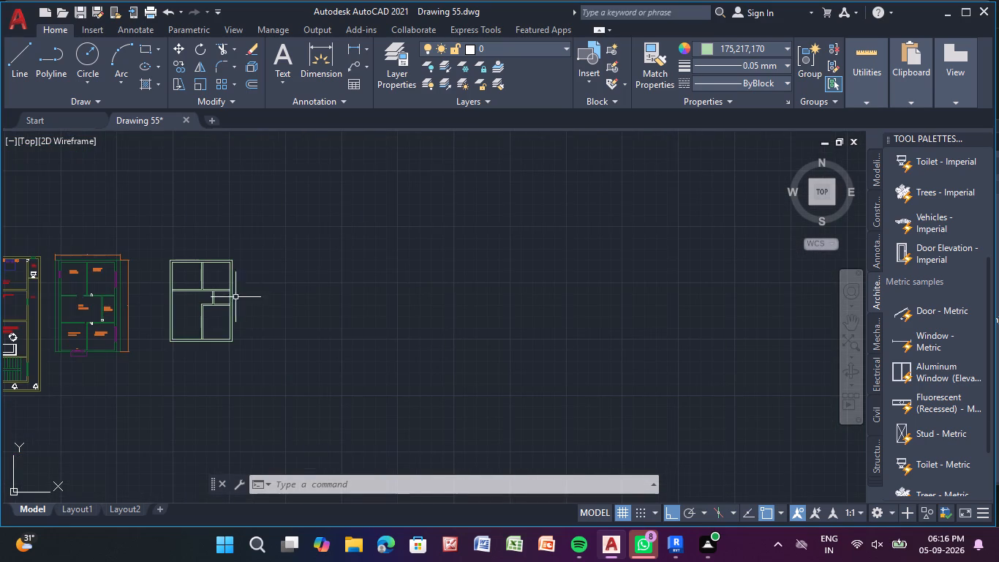
middle_drag(271, 292, 503, 290)
scroll(222, 285, up, 3)
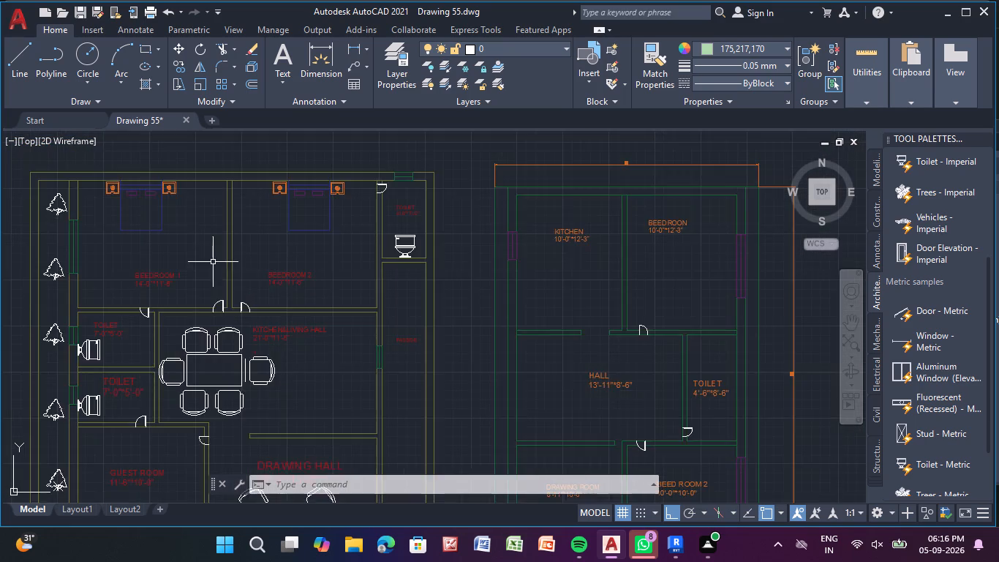
middle_drag(213, 262, 288, 325)
click(224, 292)
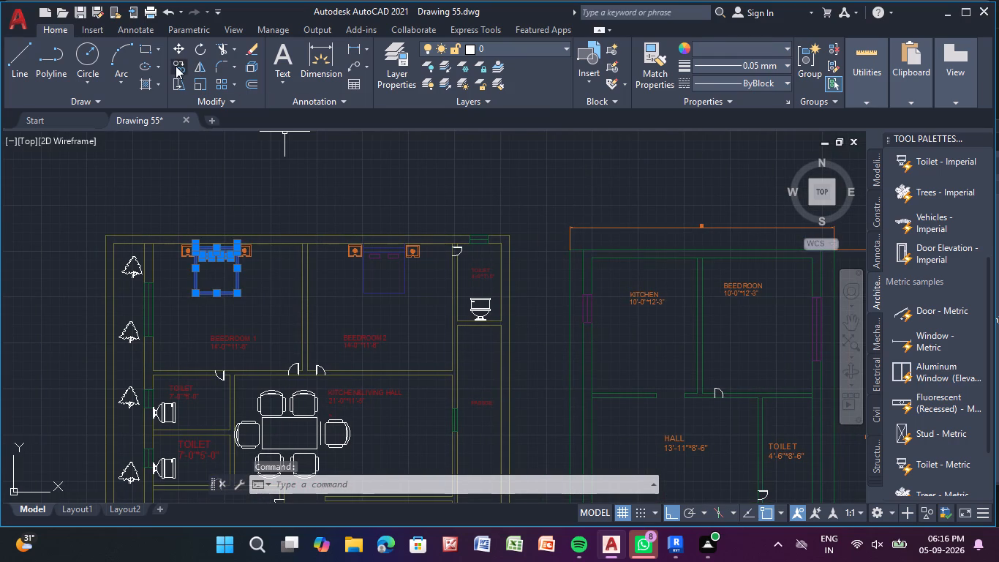
click(175, 64)
click(210, 257)
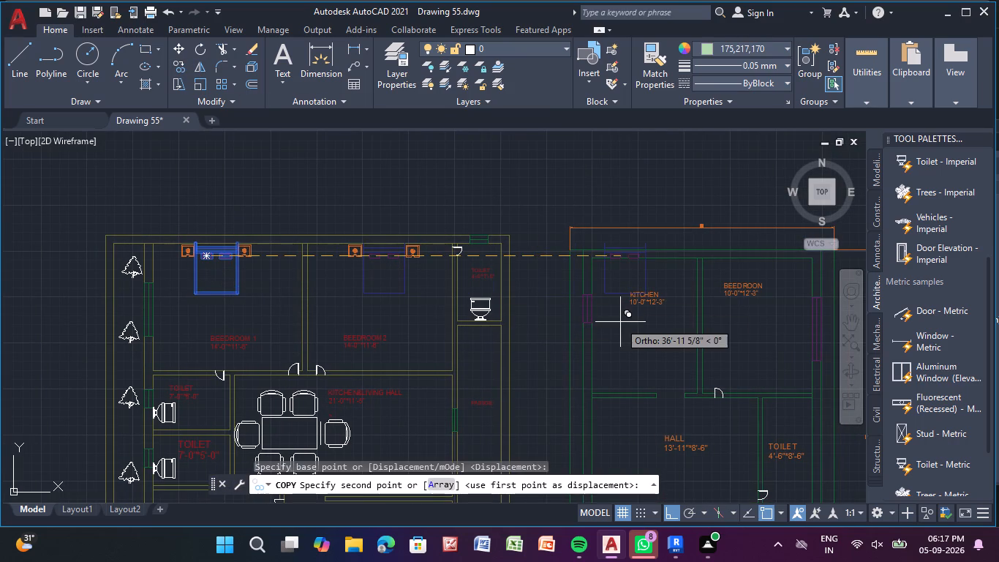
scroll(620, 322, down, 1)
middle_drag(620, 322, 82, 308)
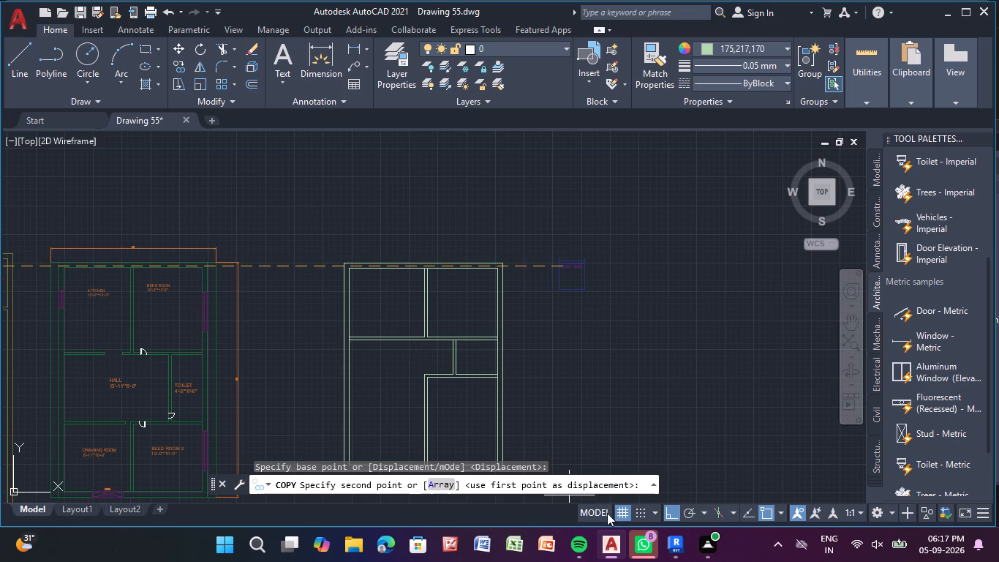
click(692, 512)
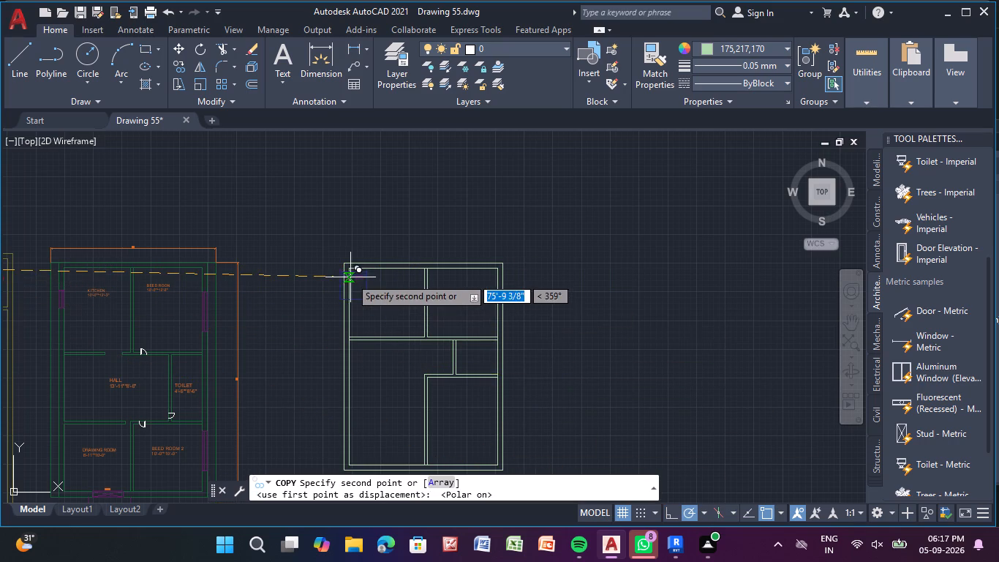
scroll(383, 284, up, 4)
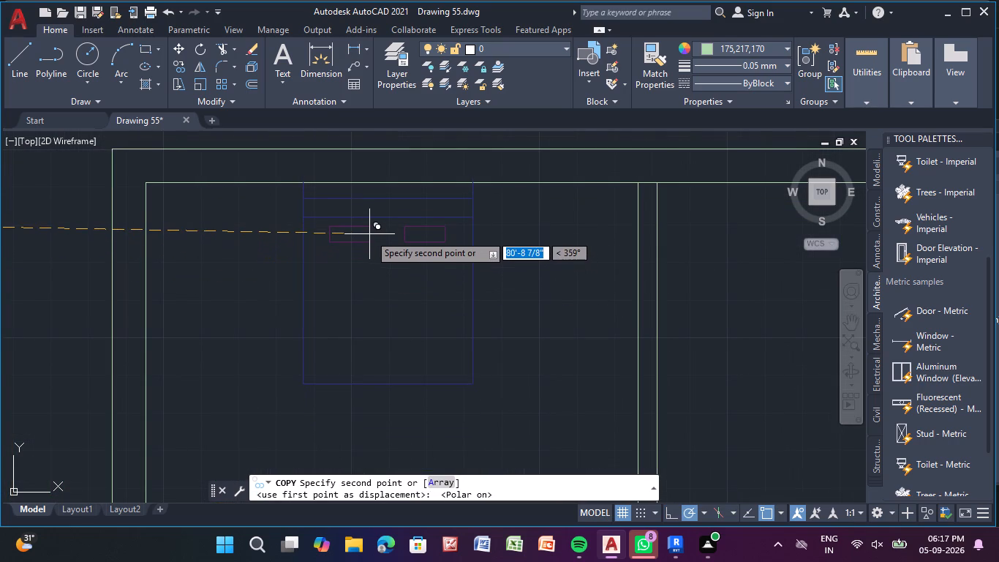
click(369, 236)
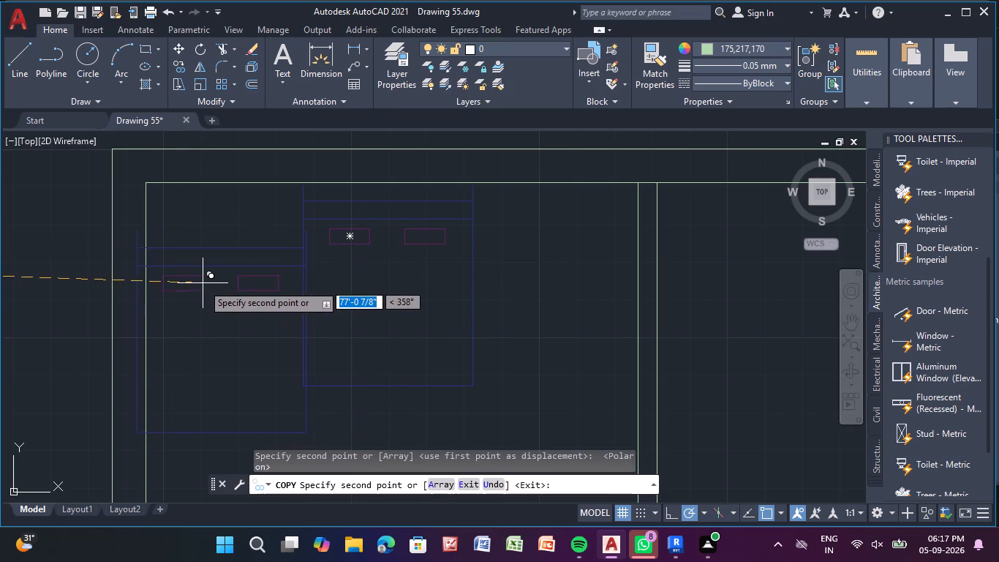
Copy the bed from the new plan's upper-left room about 11'-8" horizontally into the upper-right room, against its top wall.
key(Escape)
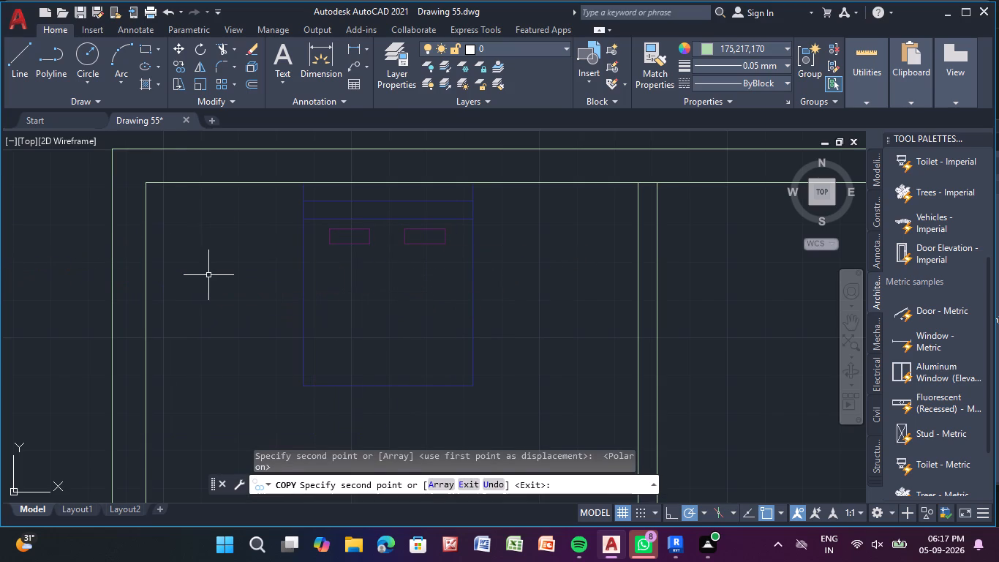
scroll(220, 270, down, 4)
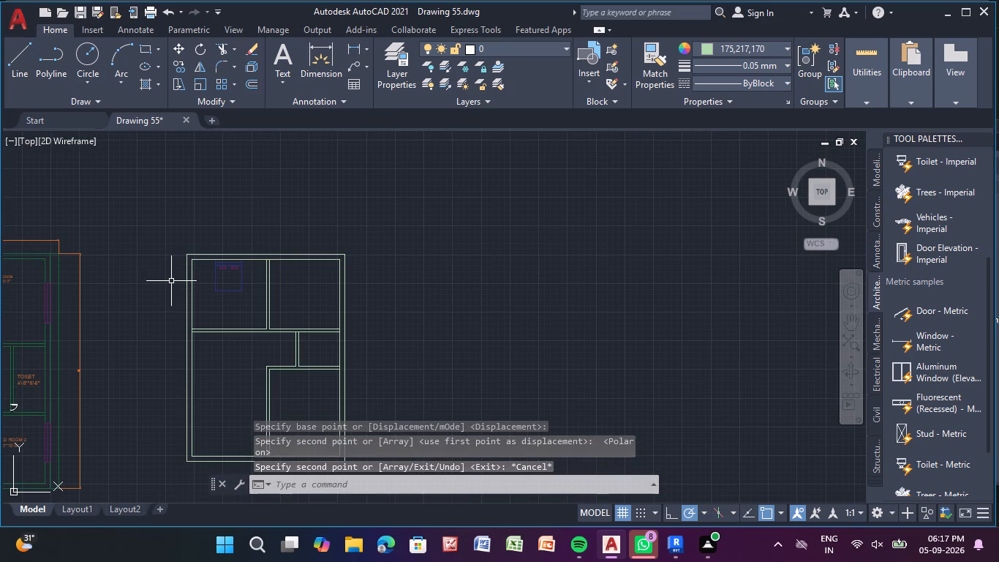
scroll(217, 281, up, 1)
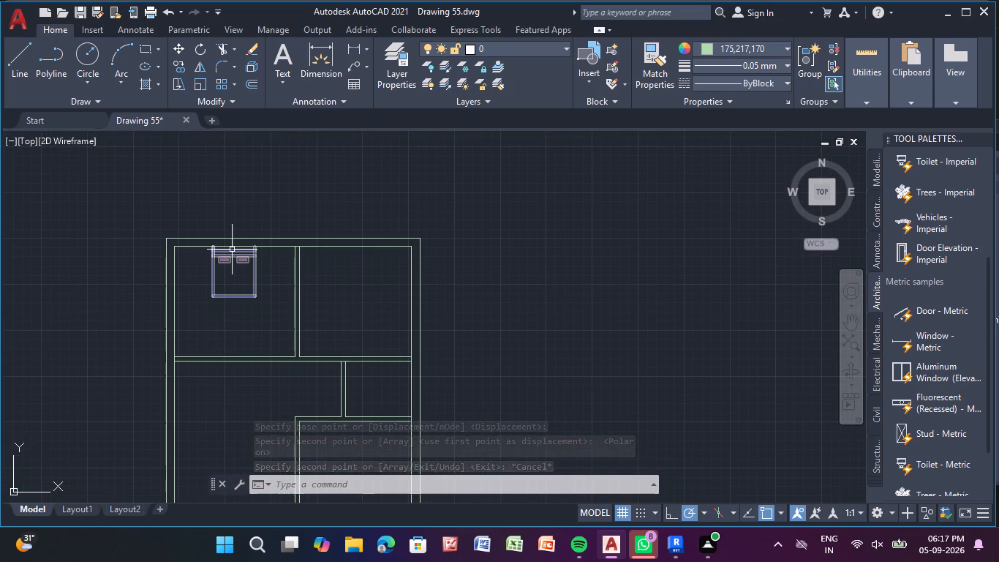
click(232, 250)
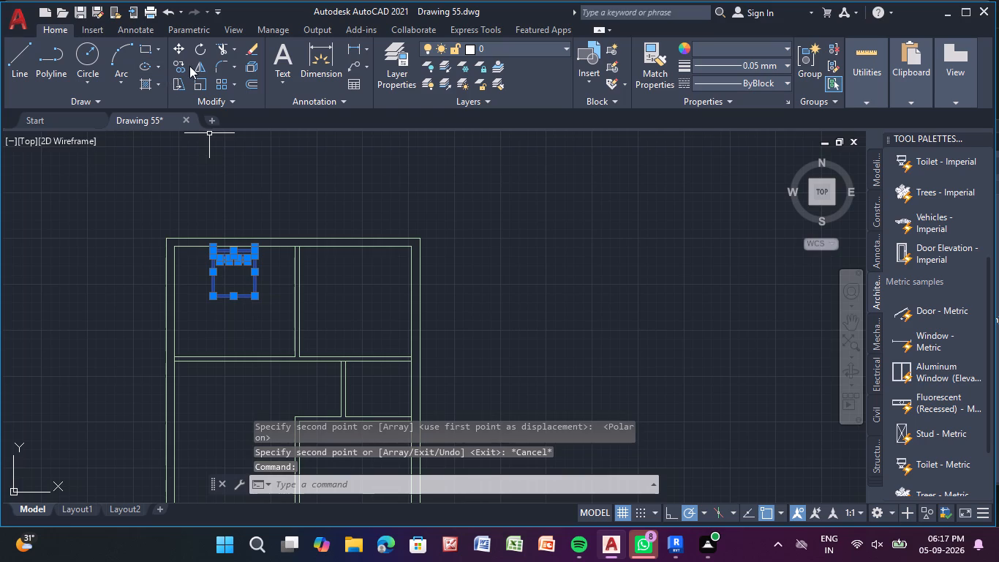
click(181, 63)
click(227, 253)
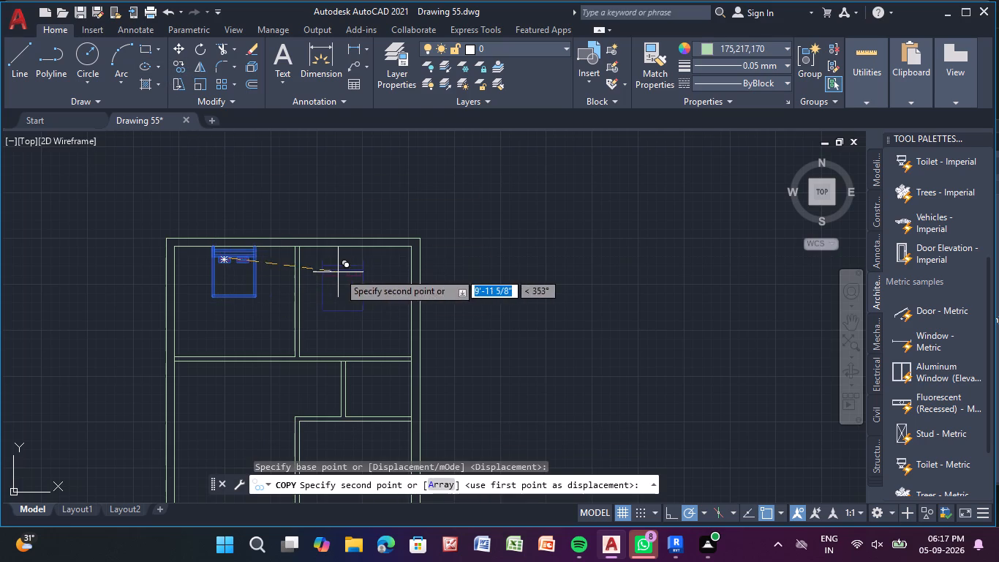
scroll(359, 259, up, 4)
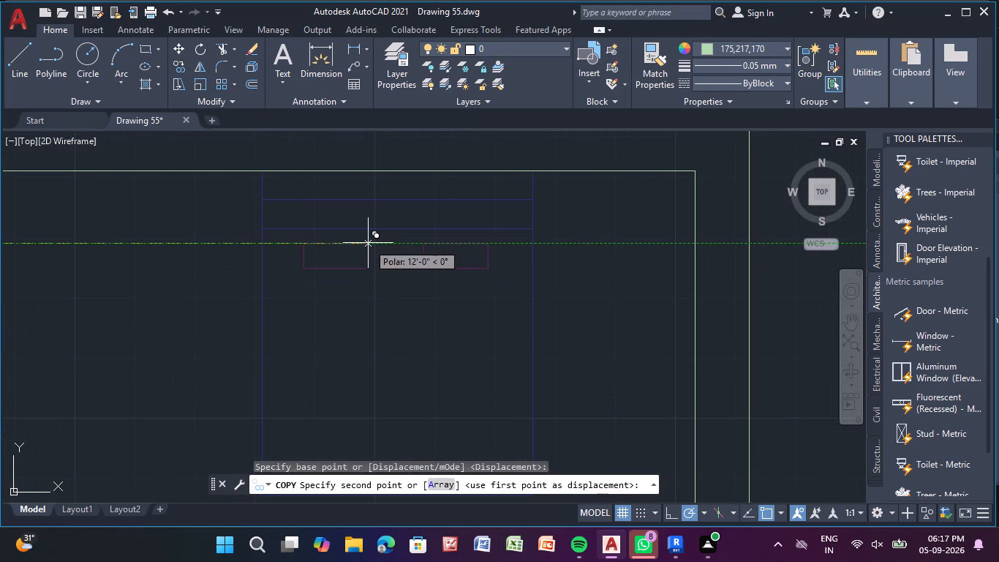
click(344, 245)
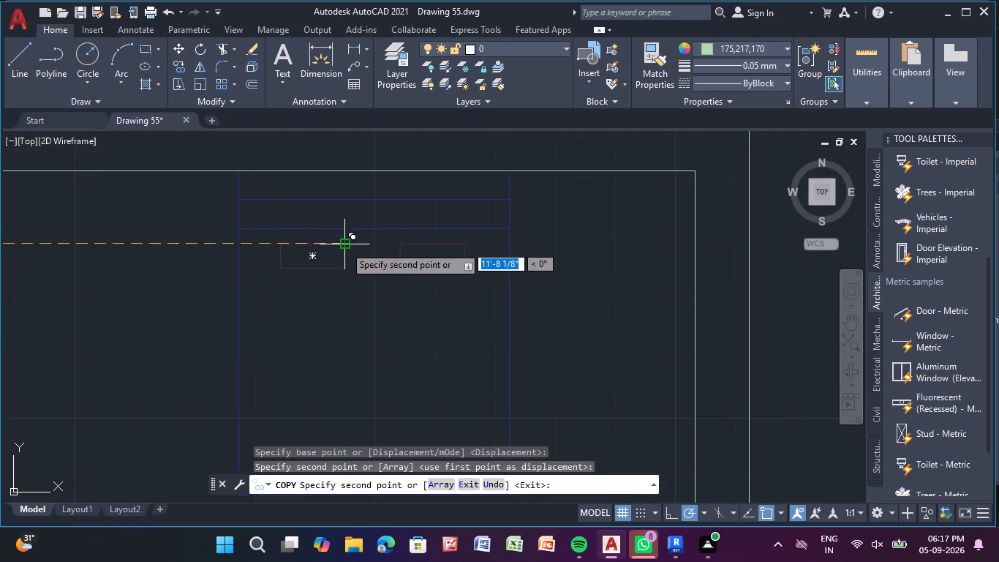
key(Escape)
key(Escape)
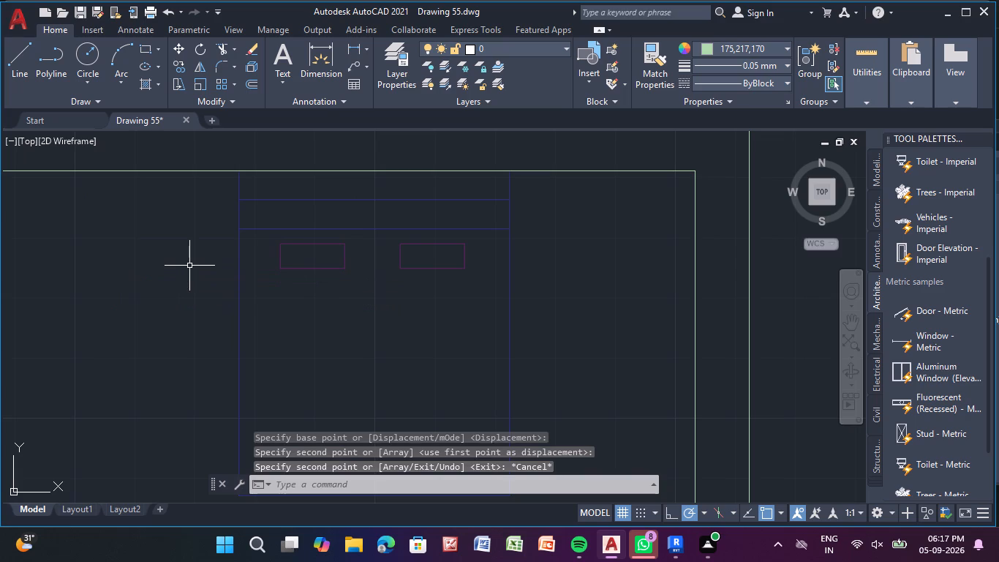
Copy the left bedside table from BEEDROOM 1 of the furnished plan to the left side of the bed in the new plan's upper-left room.
scroll(185, 266, down, 5)
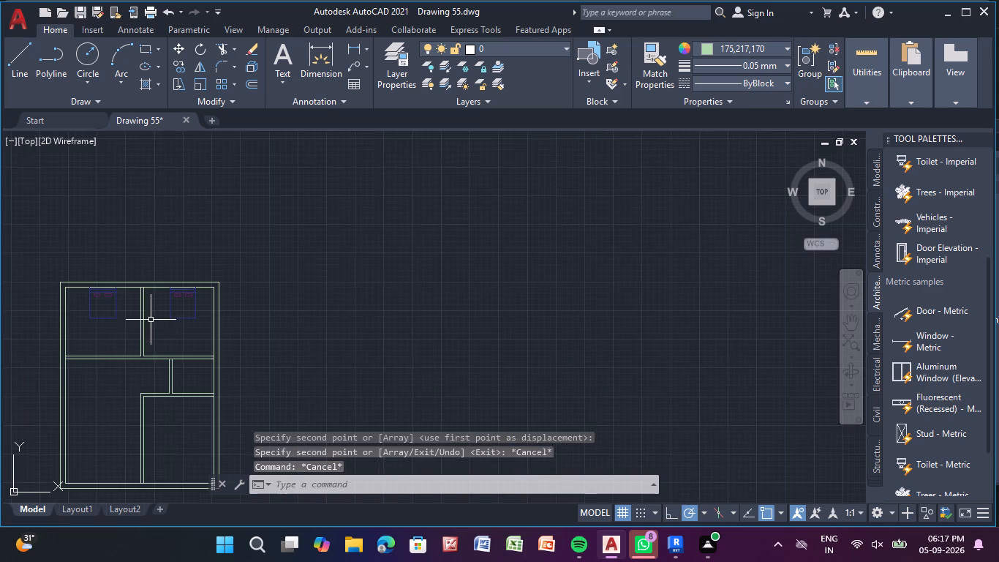
scroll(84, 334, down, 1)
middle_drag(83, 335, 462, 313)
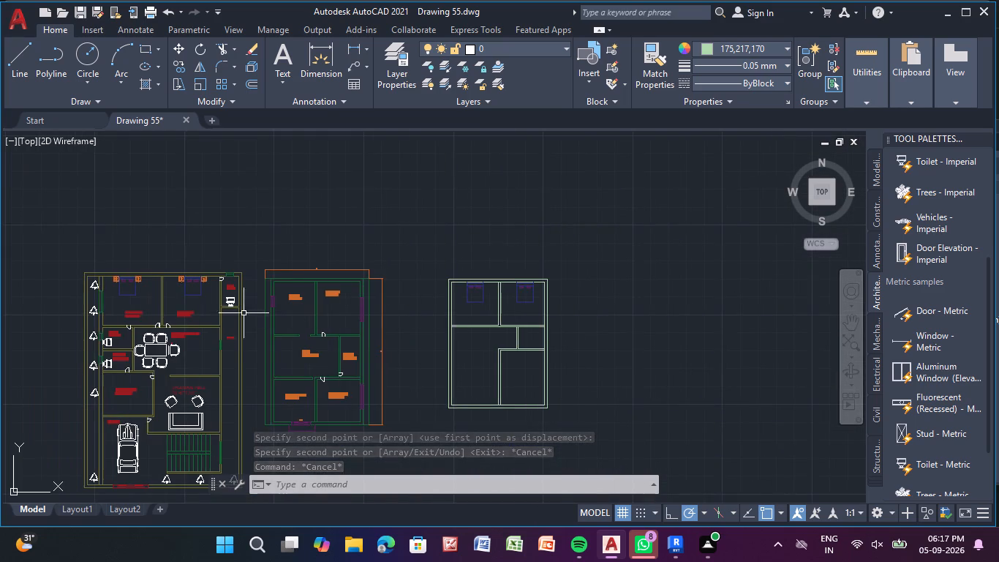
scroll(148, 294, up, 2)
middle_drag(148, 294, 357, 344)
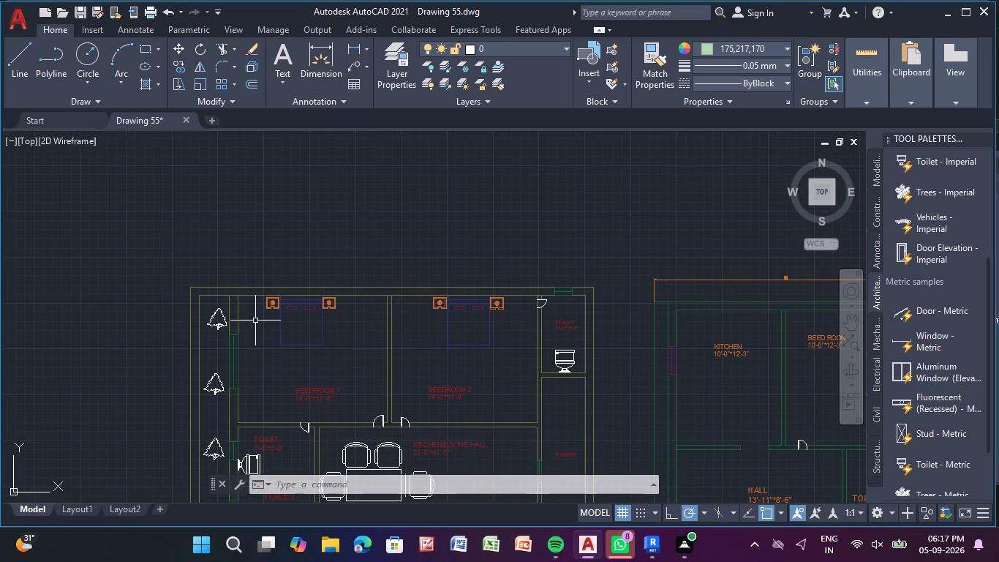
scroll(263, 318, up, 3)
click(292, 282)
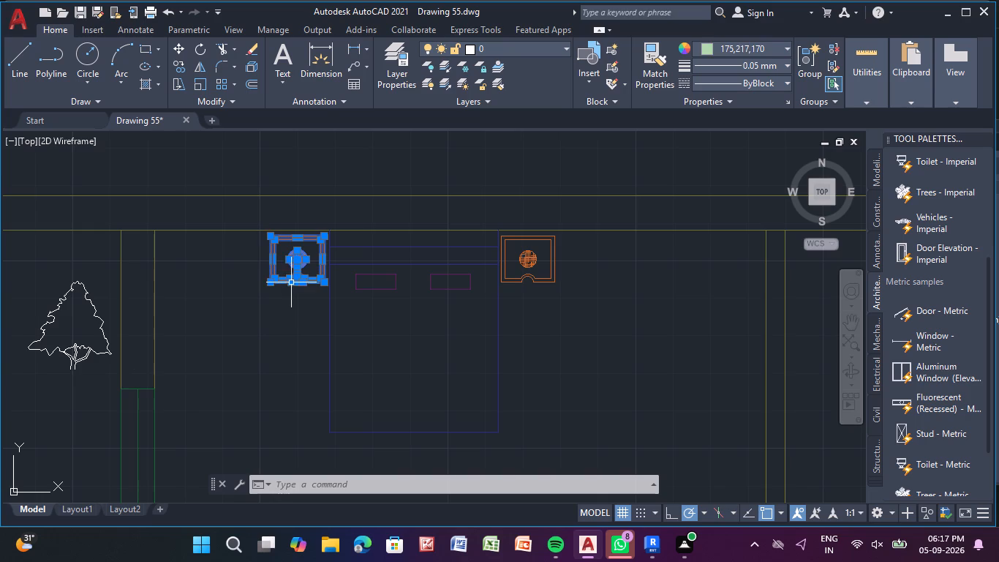
click(178, 66)
click(294, 241)
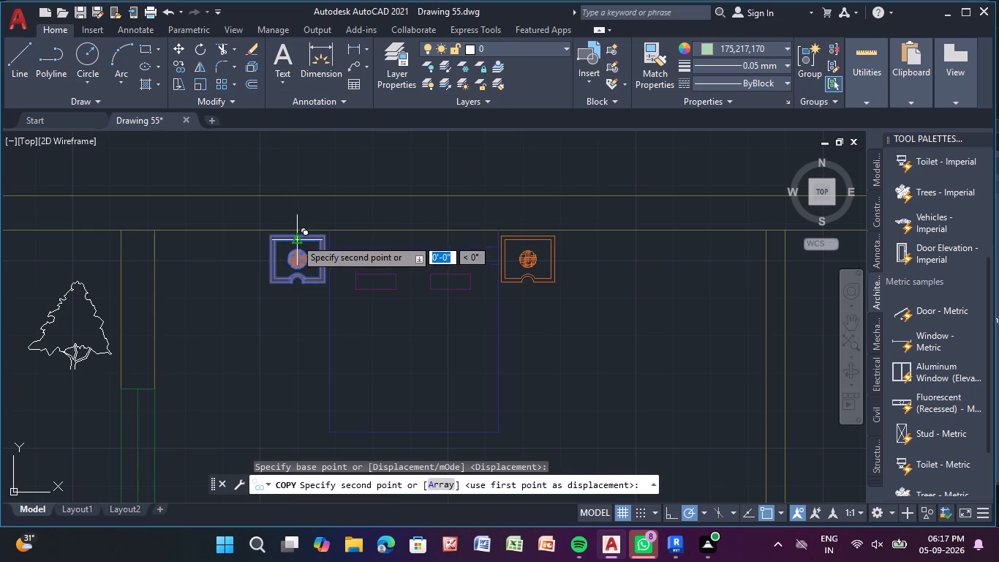
scroll(693, 226, down, 3)
middle_drag(693, 226, 246, 220)
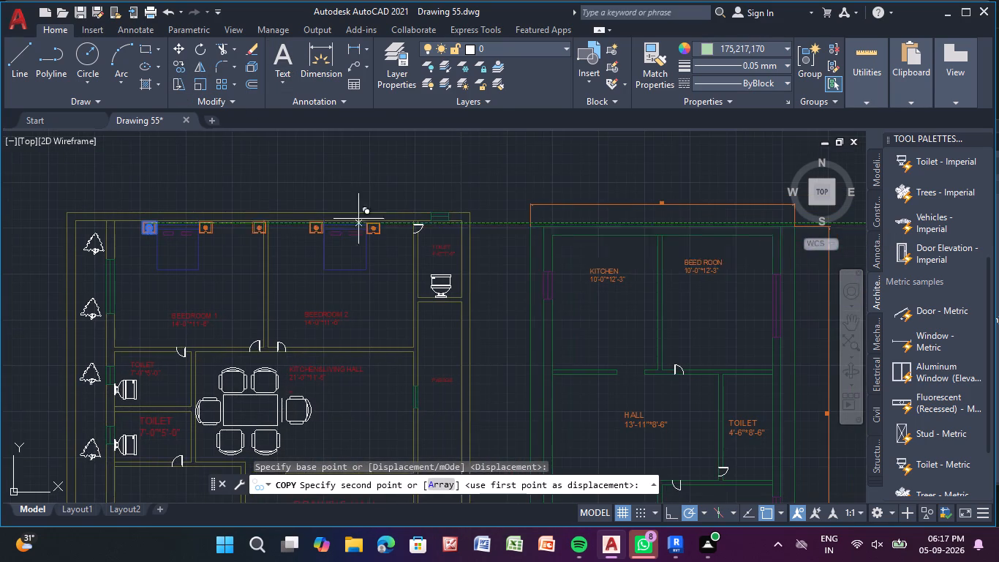
middle_drag(655, 240, 64, 226)
scroll(405, 230, up, 4)
middle_drag(497, 194, 424, 205)
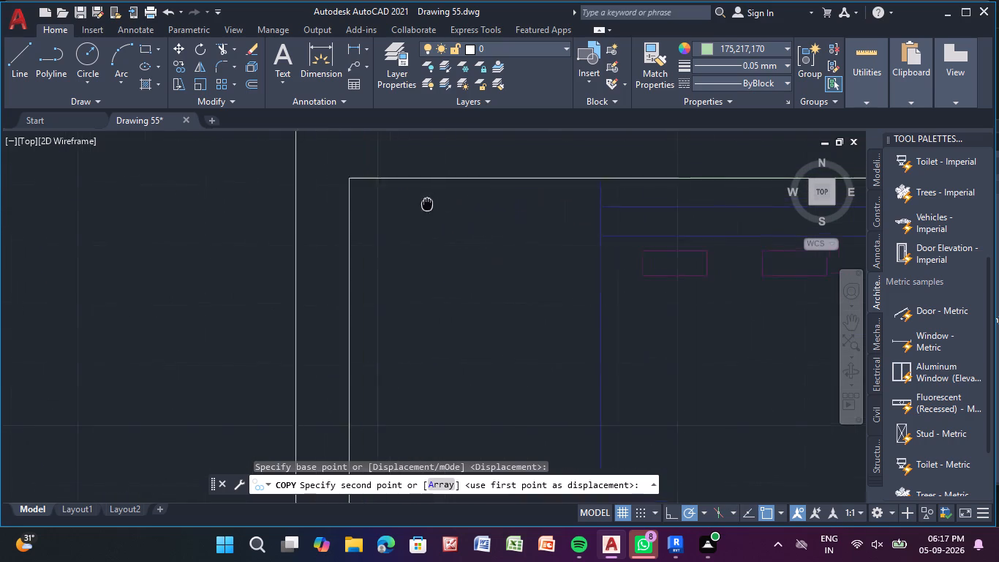
middle_drag(424, 205, 202, 236)
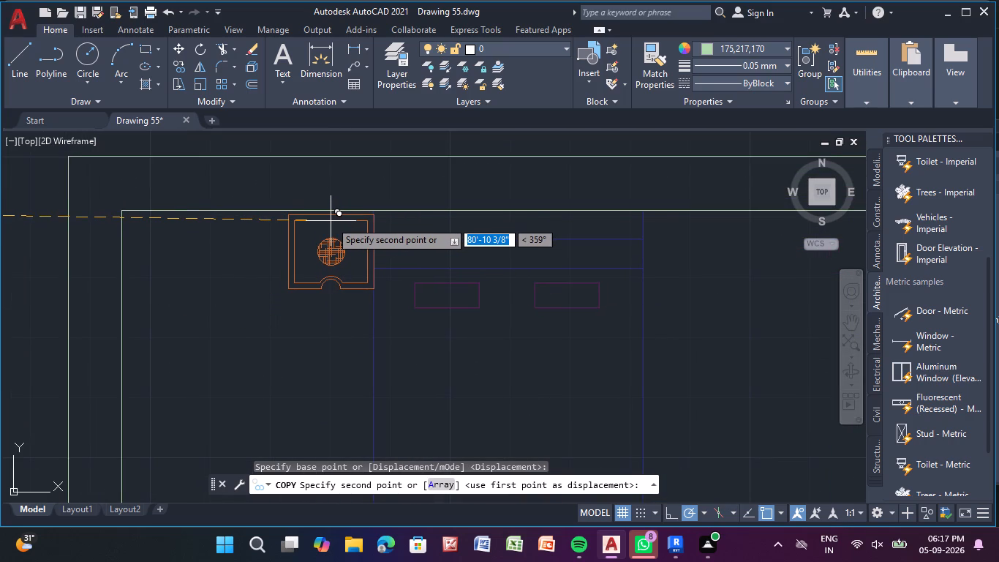
click(328, 221)
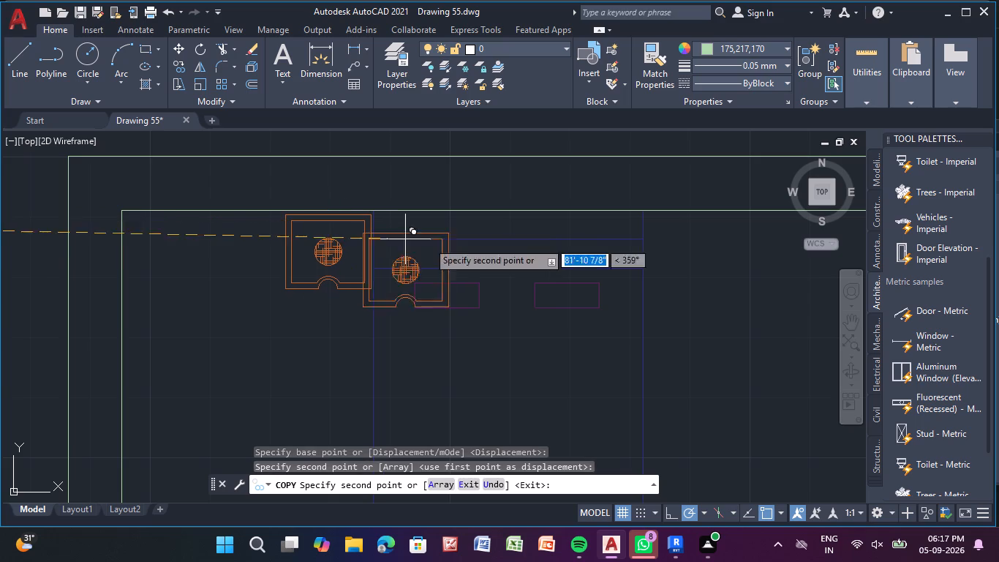
Place another copy of the bedside table on the right side of the upper-left room's bed, just below the top wall.
scroll(589, 252, down, 1)
middle_drag(589, 253, 267, 251)
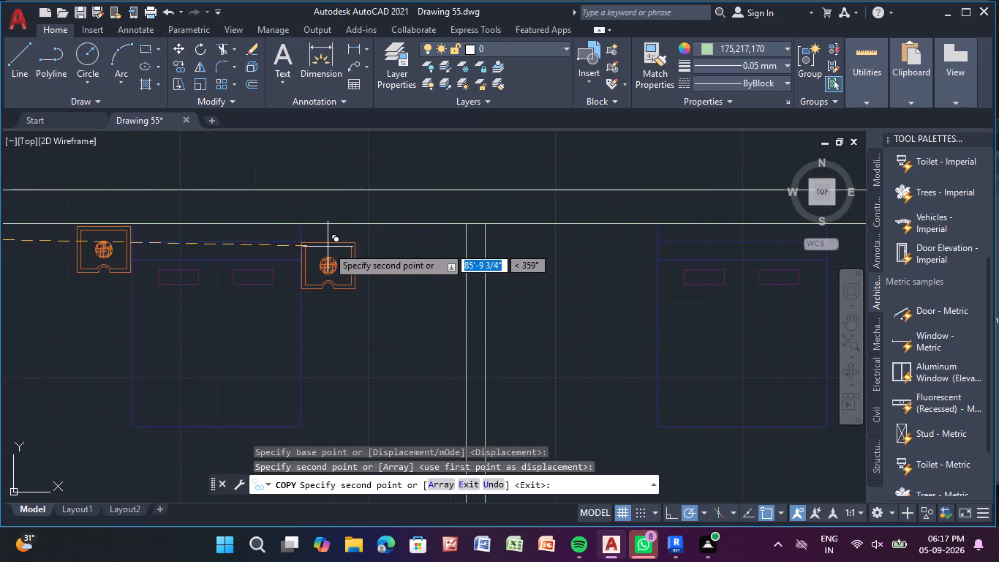
scroll(332, 232, up, 2)
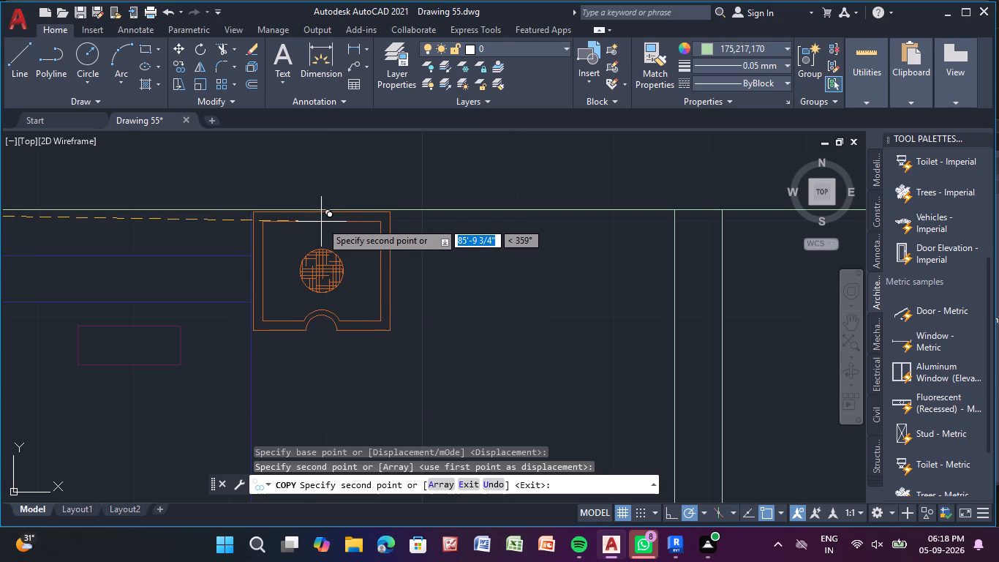
click(323, 222)
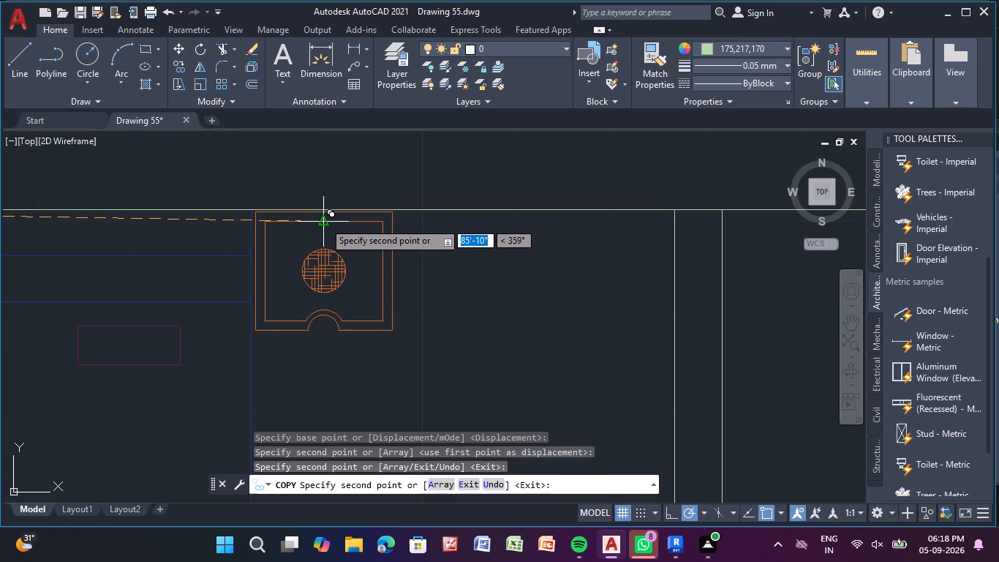
Place two more bedside table copies on either side of the bed in the new plan's upper-right room, then end the copying.
scroll(444, 246, down, 2)
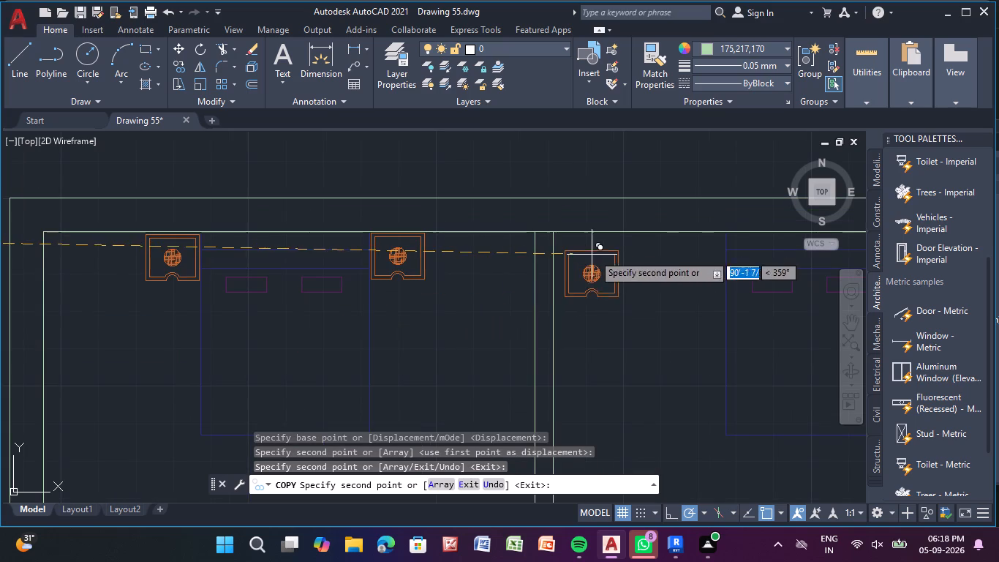
scroll(625, 257, down, 2)
middle_drag(571, 266, 211, 265)
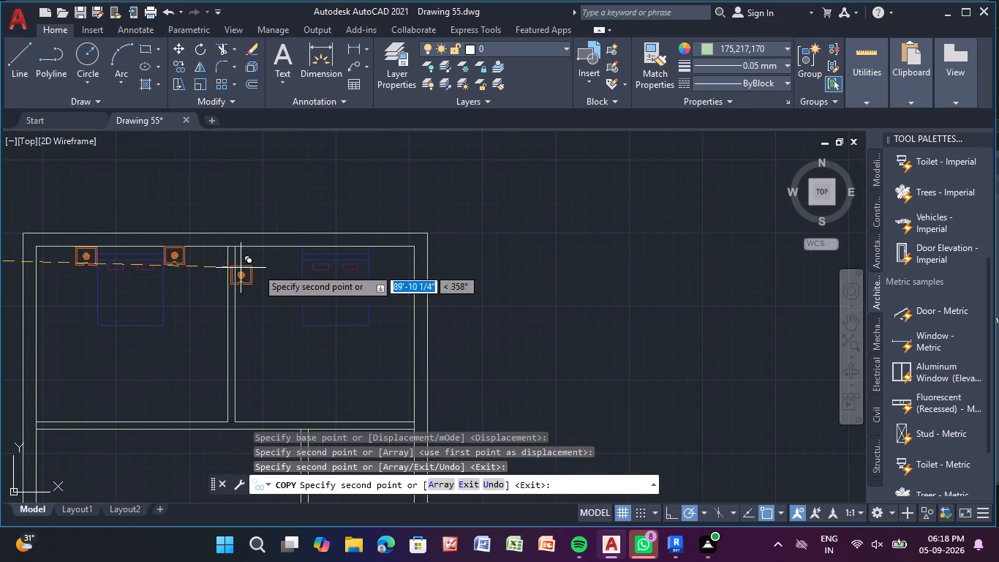
scroll(286, 259, up, 4)
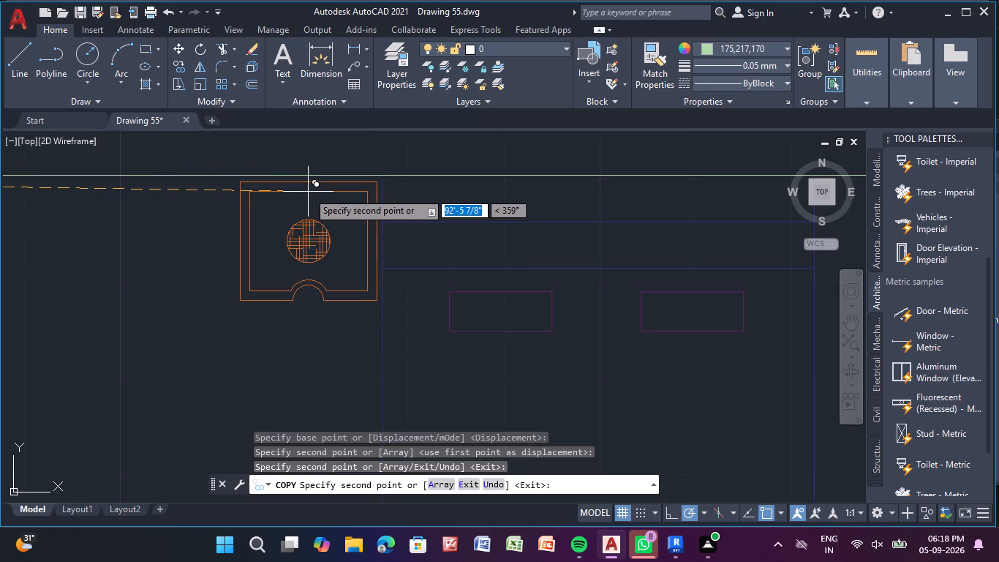
click(308, 192)
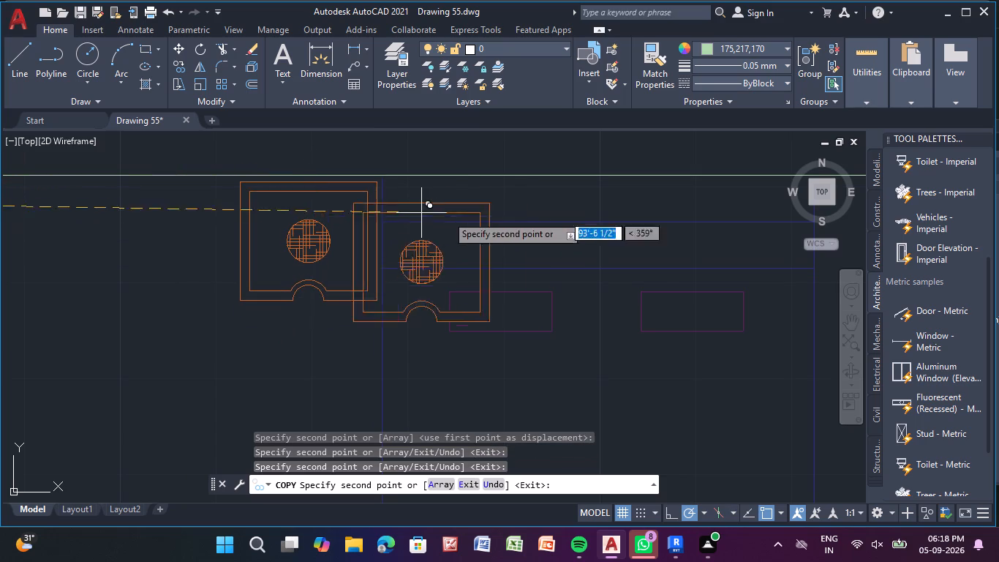
scroll(523, 225, down, 3)
middle_drag(523, 227, 108, 250)
scroll(221, 247, up, 4)
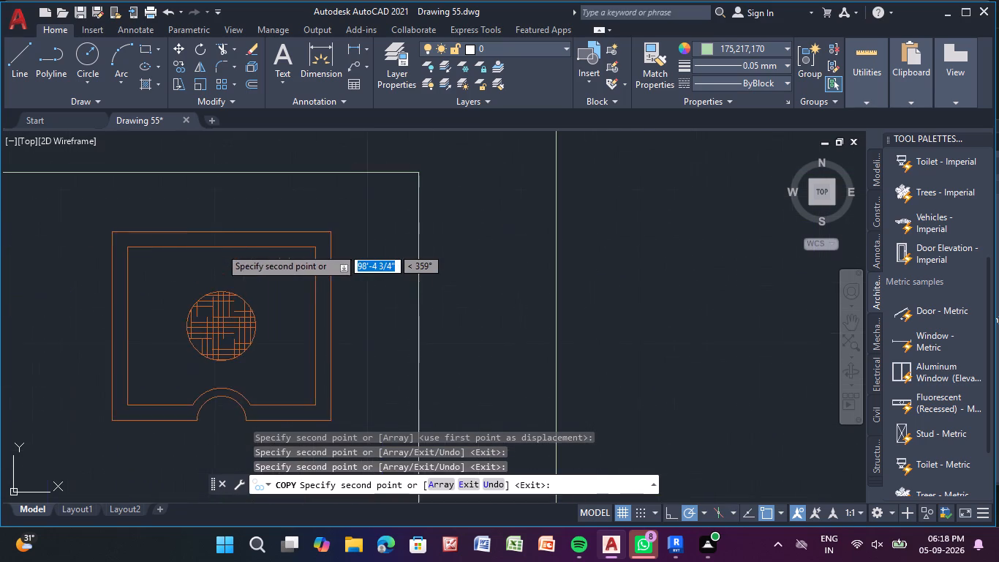
middle_drag(155, 244, 470, 240)
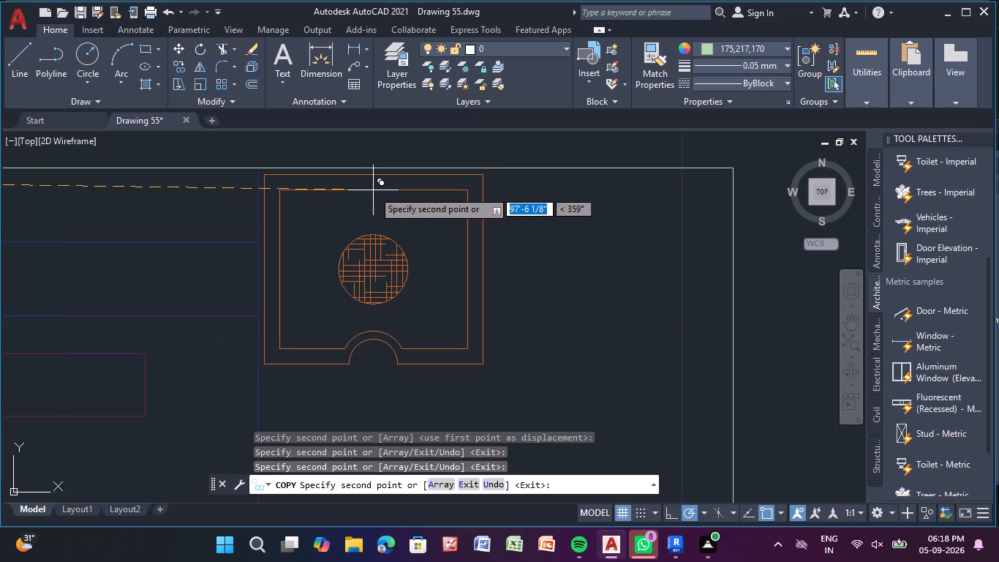
click(373, 190)
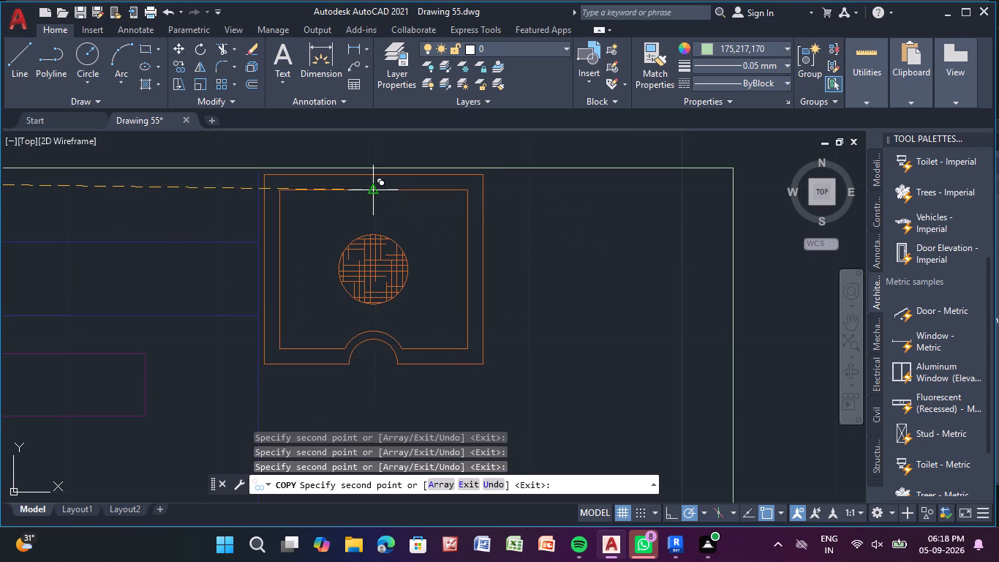
key(Escape)
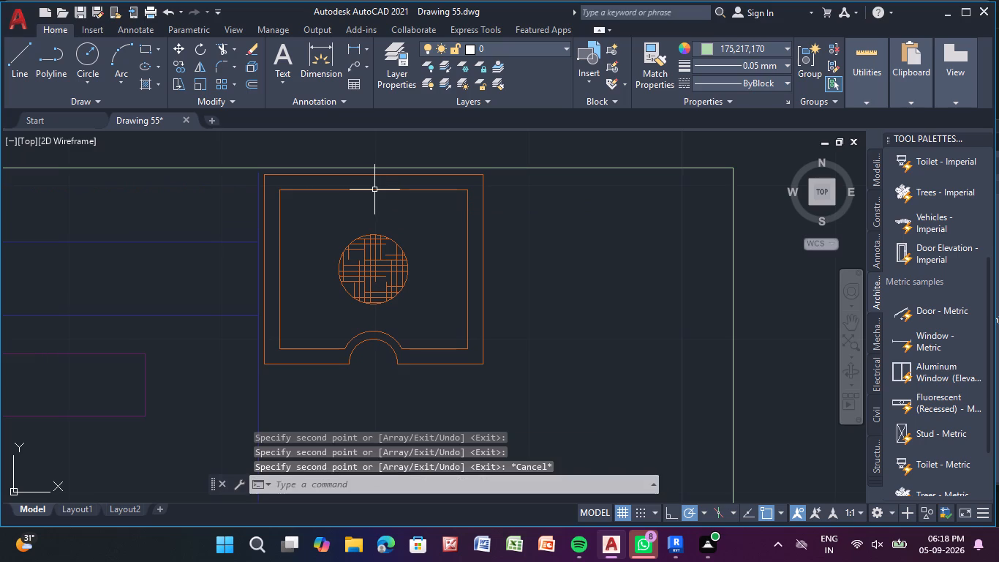
Copy the door of the TOILET in the middle plan onto the left wall of the new plan's small middle-right room, near its top corner.
scroll(474, 356, down, 4)
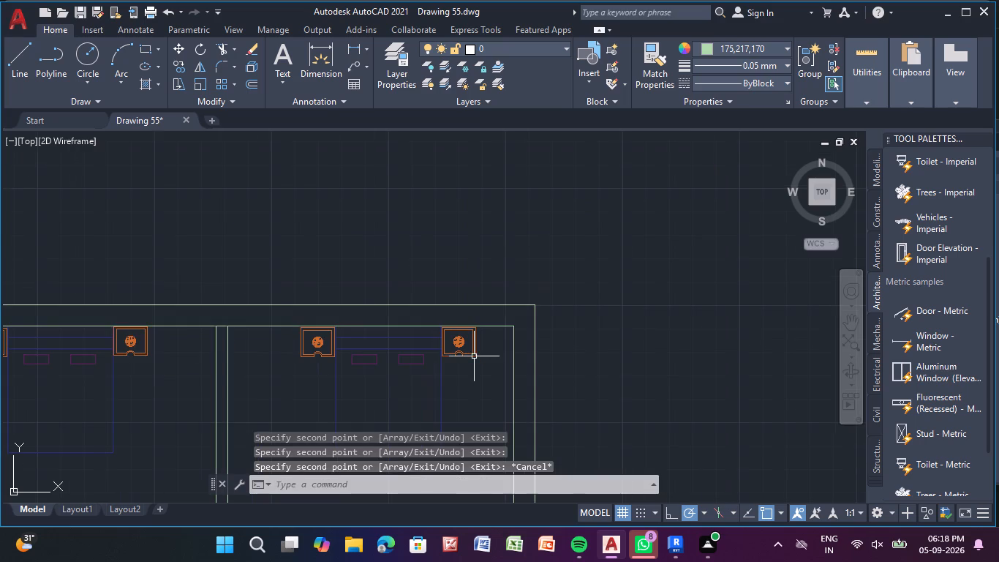
scroll(331, 373, down, 2)
middle_drag(351, 379, 246, 81)
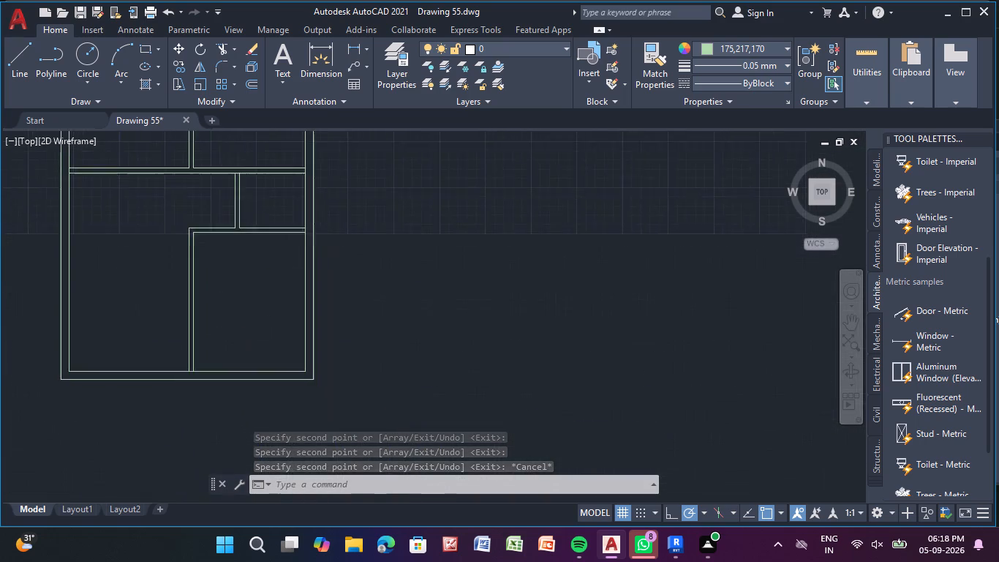
middle_drag(246, 81, 302, 160)
scroll(182, 264, down, 1)
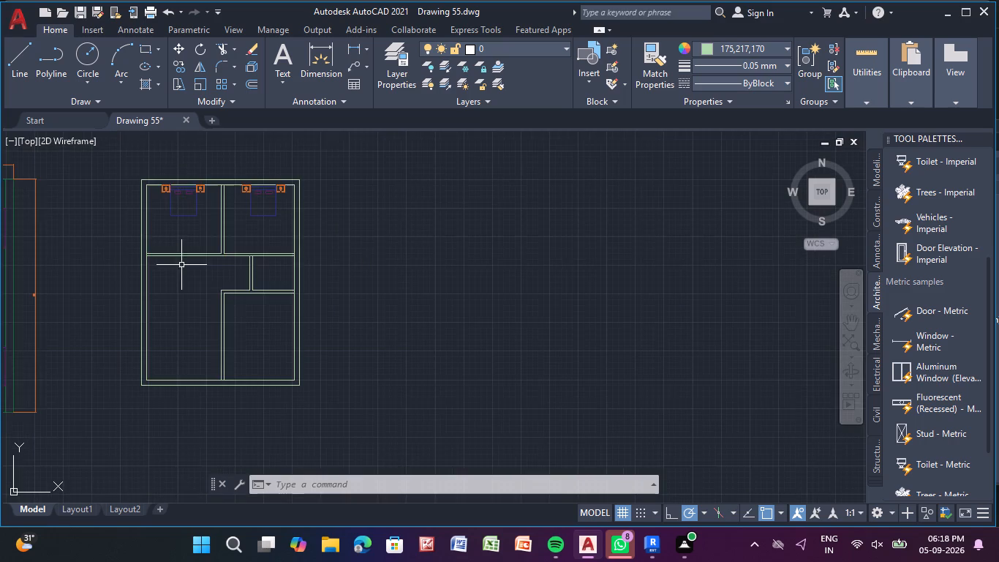
middle_drag(181, 266, 415, 235)
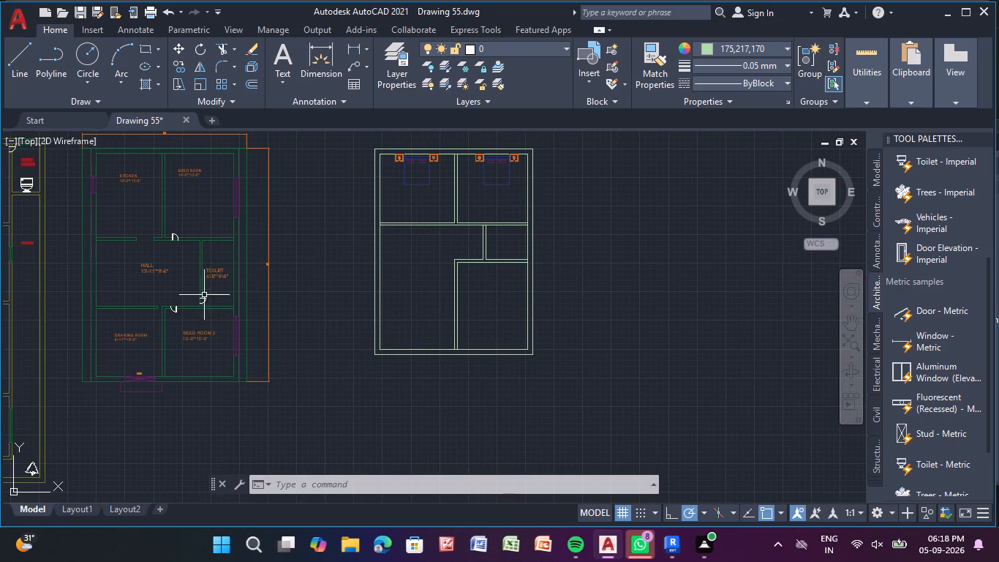
scroll(206, 305, up, 2)
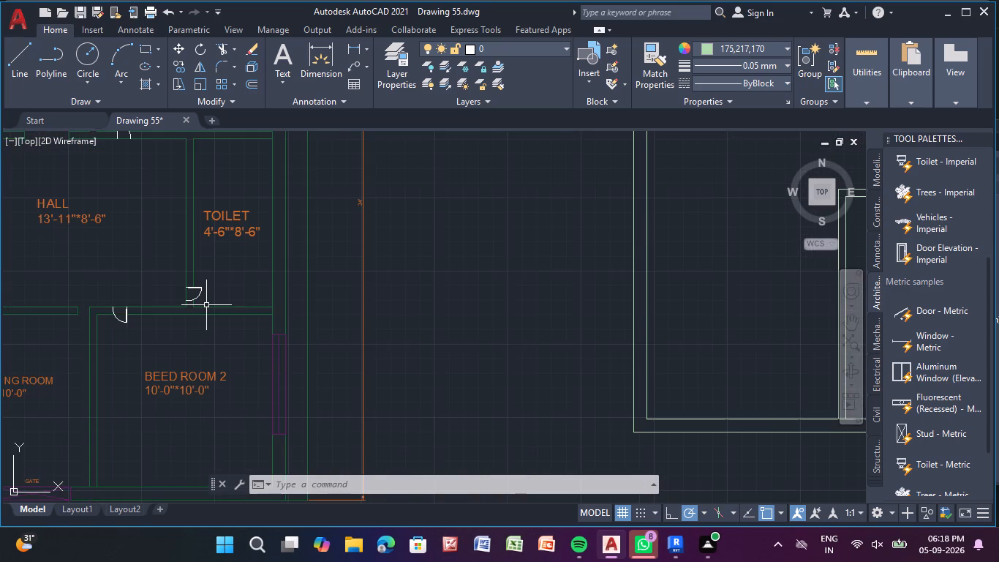
click(192, 297)
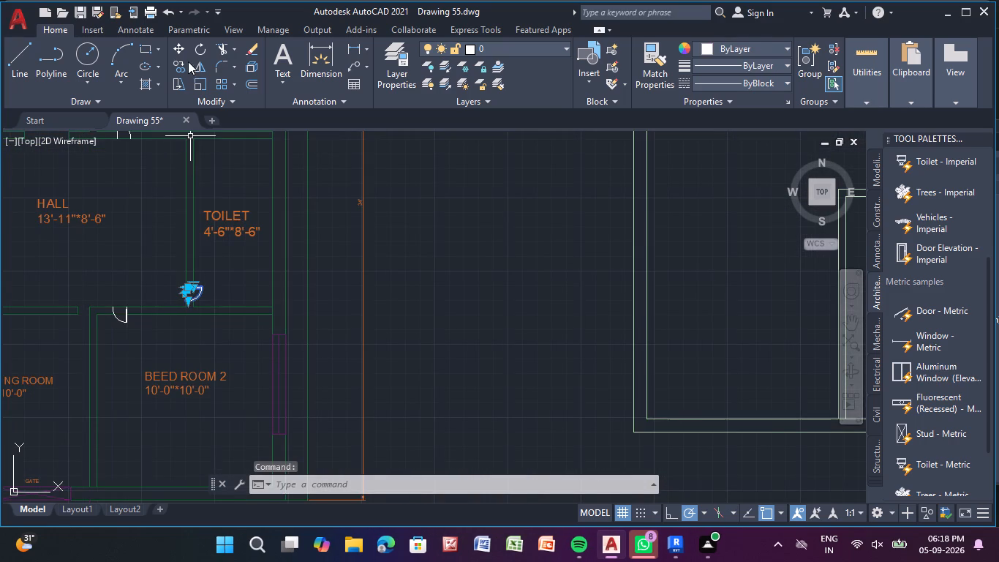
click(181, 65)
click(206, 297)
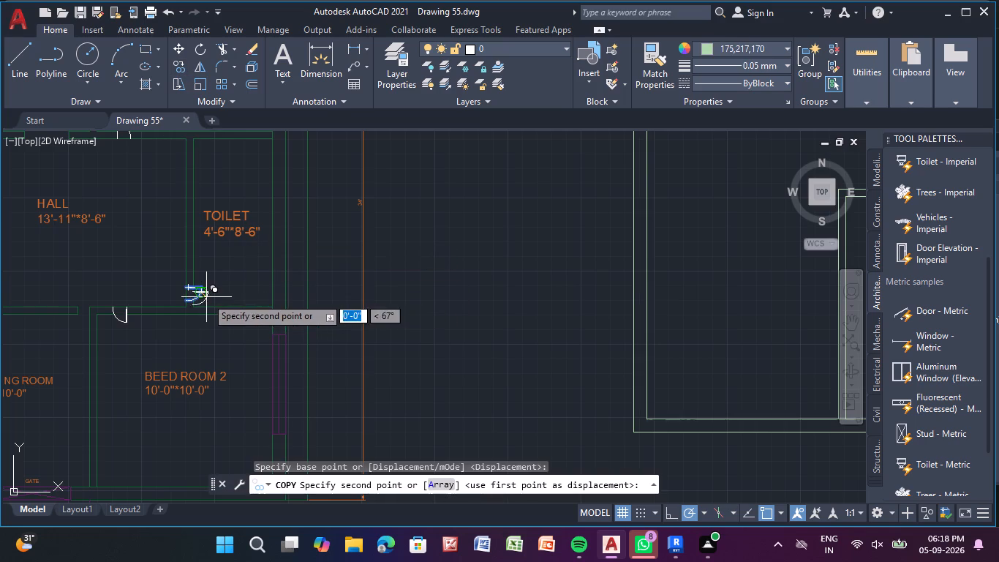
scroll(706, 203, down, 1)
middle_drag(683, 217, 225, 249)
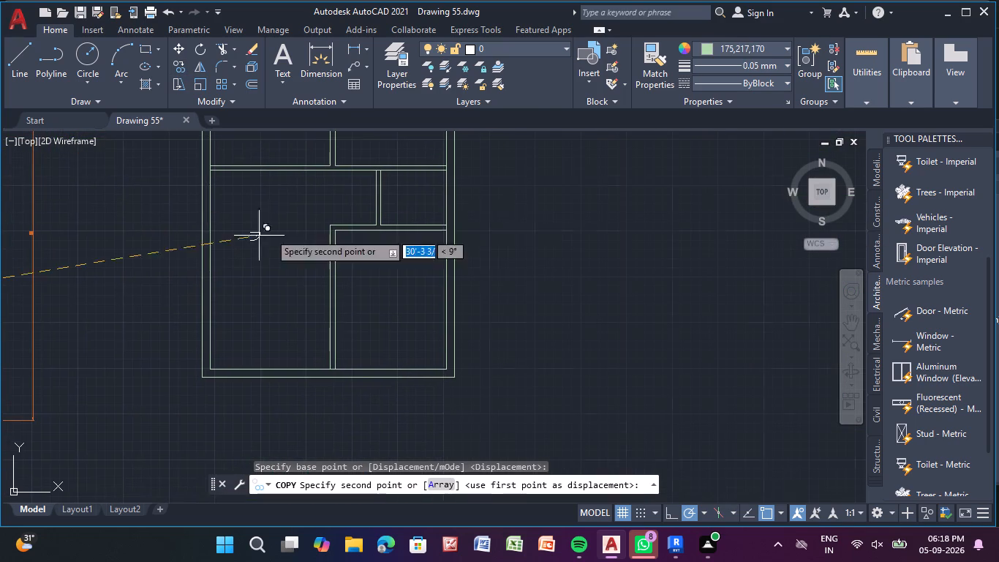
scroll(393, 192, up, 2)
middle_drag(393, 192, 407, 280)
scroll(393, 244, up, 1)
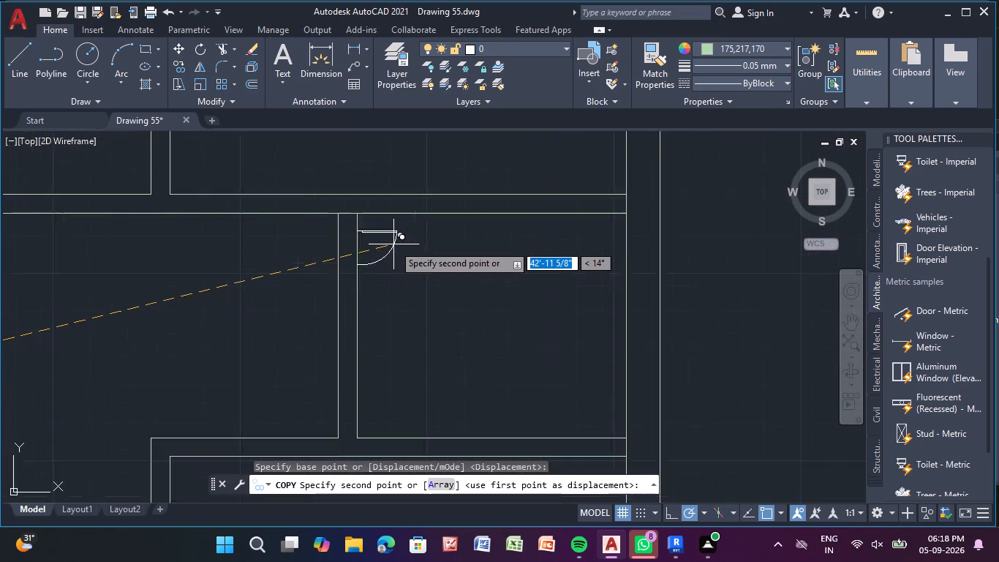
scroll(393, 244, up, 2)
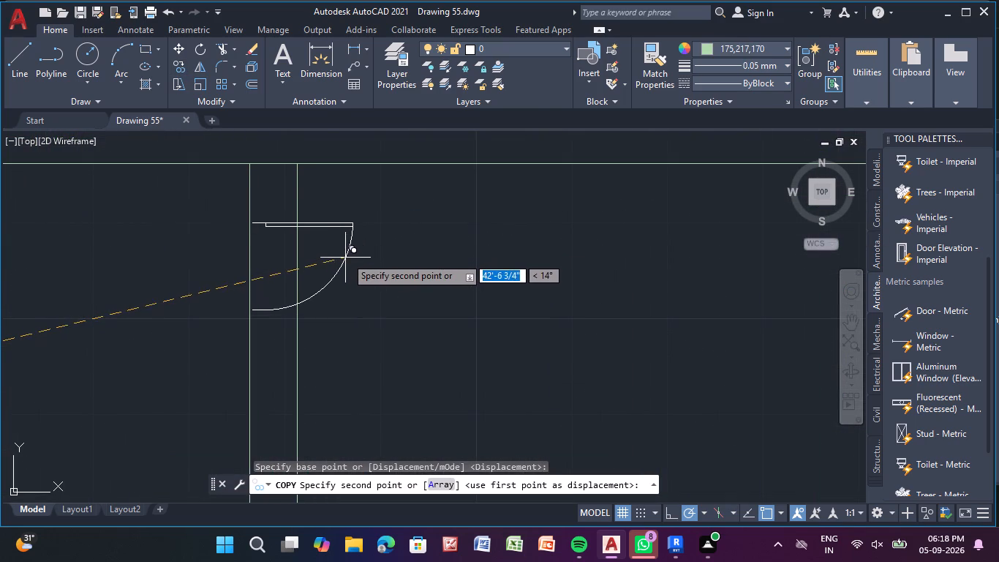
click(342, 257)
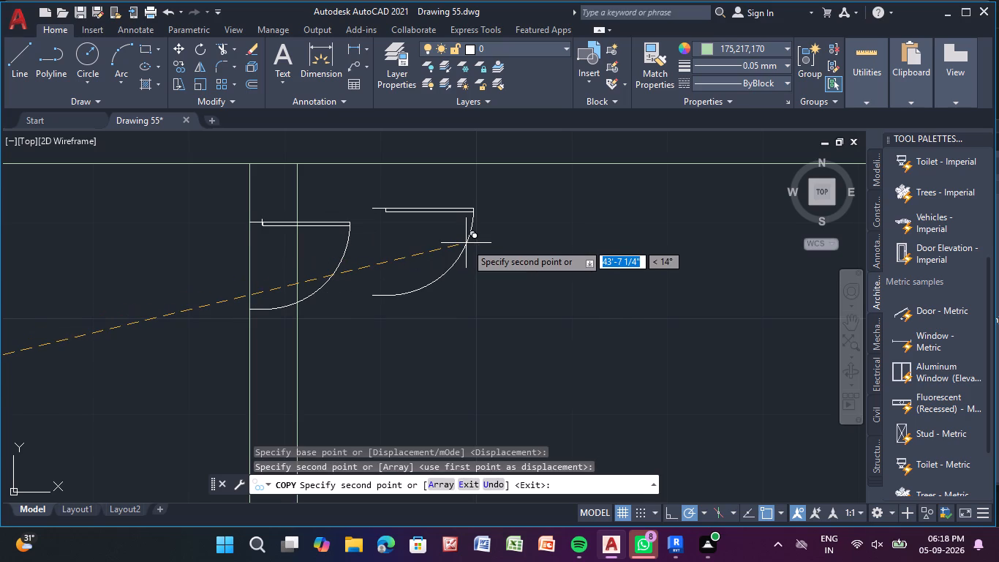
key(Escape)
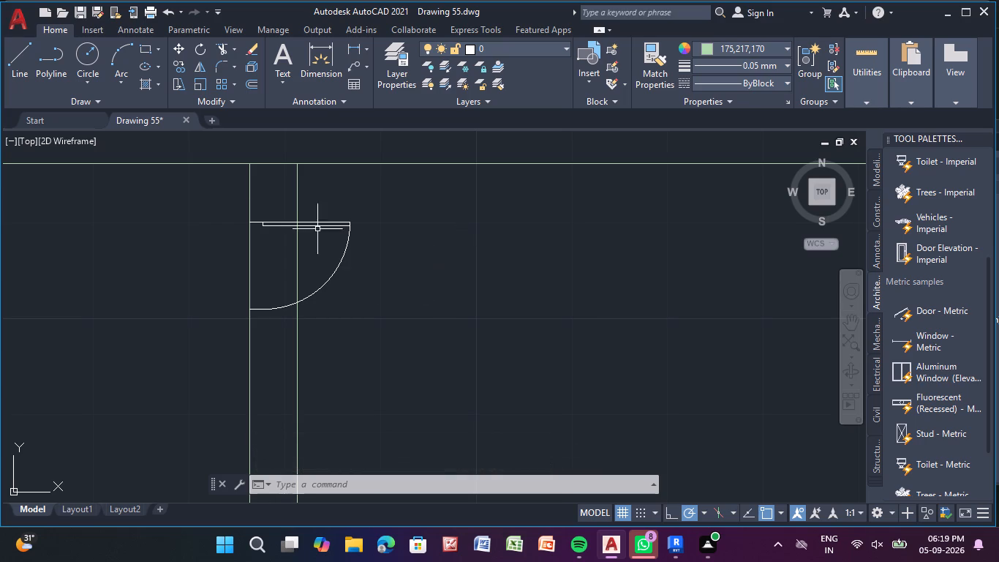
Trim the small middle-right room's inner wall line across the new door opening, including the short piece within the door leaf.
click(219, 50)
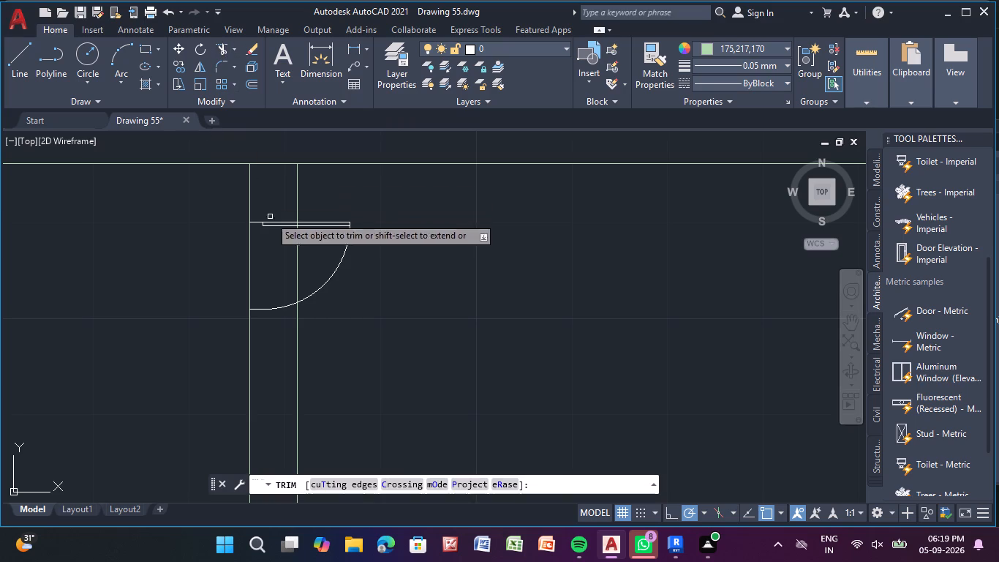
drag(306, 247, 287, 277)
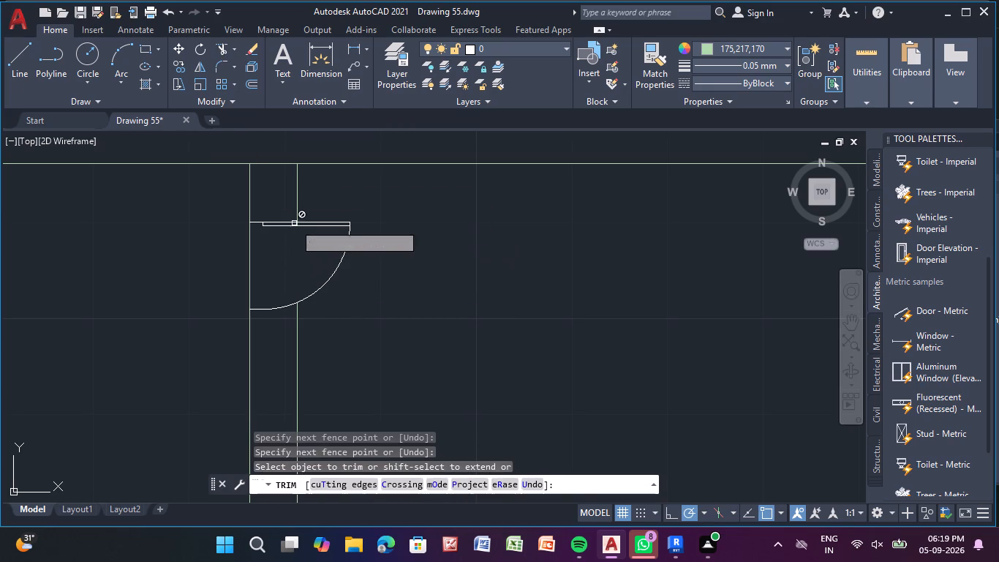
scroll(294, 223, up, 7)
drag(312, 225, 257, 250)
scroll(263, 244, down, 4)
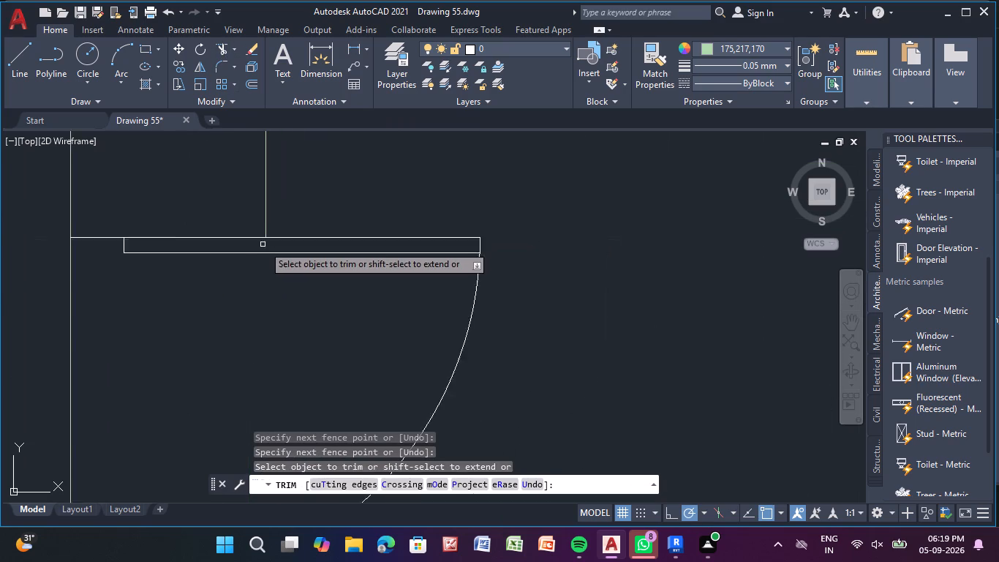
scroll(263, 245, down, 4)
middle_drag(259, 285, 315, 219)
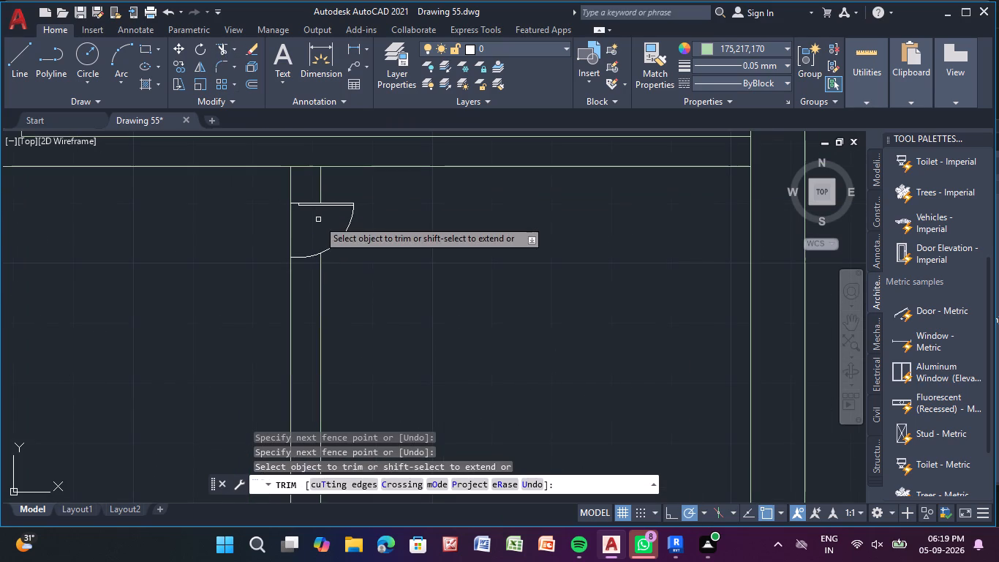
key(Escape)
key(Escape)
key(Escape)
key(Escape)
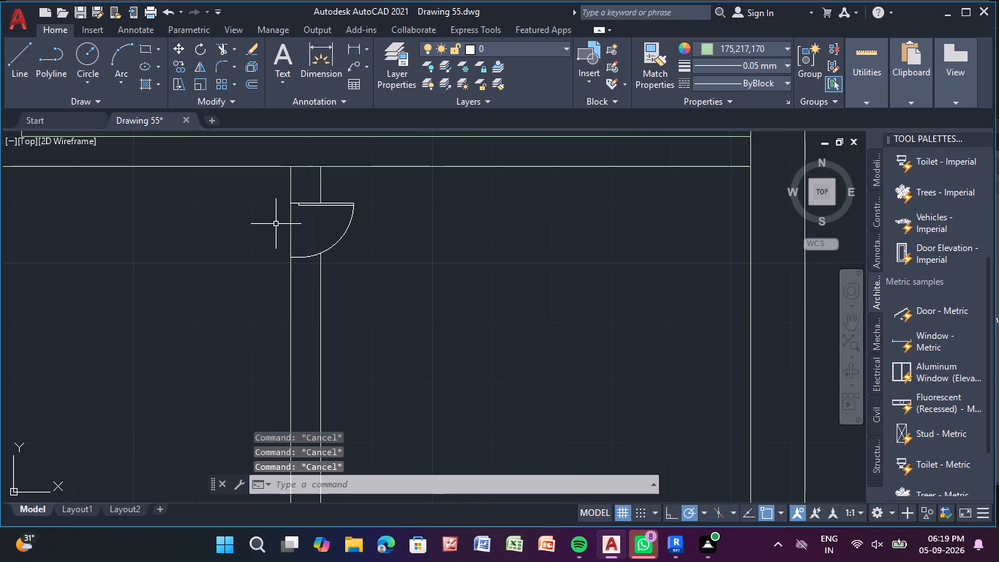
Copy the BEEDROOM 1 door from the furnished plan onto the bottom wall of the new plan's upper-left room, near its right corner.
scroll(272, 226, down, 2)
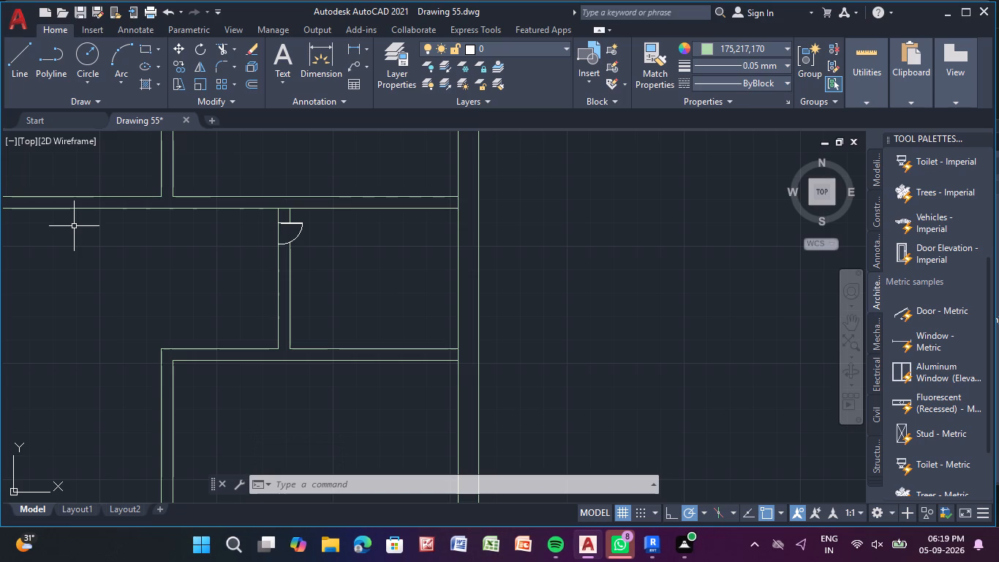
scroll(74, 226, down, 2)
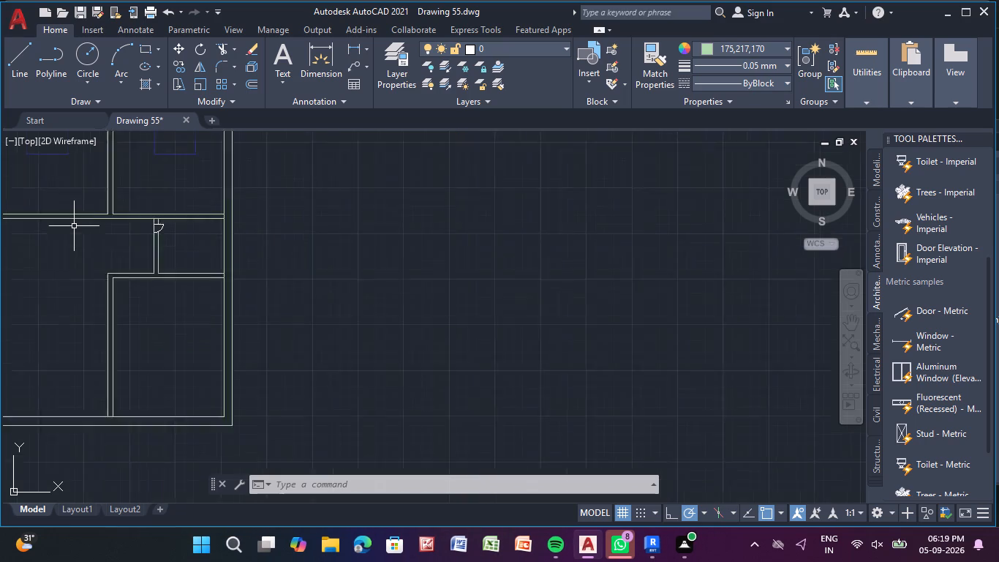
scroll(74, 226, down, 2)
middle_drag(74, 226, 437, 210)
middle_drag(159, 231, 360, 258)
scroll(309, 252, up, 4)
middle_drag(304, 199, 275, 271)
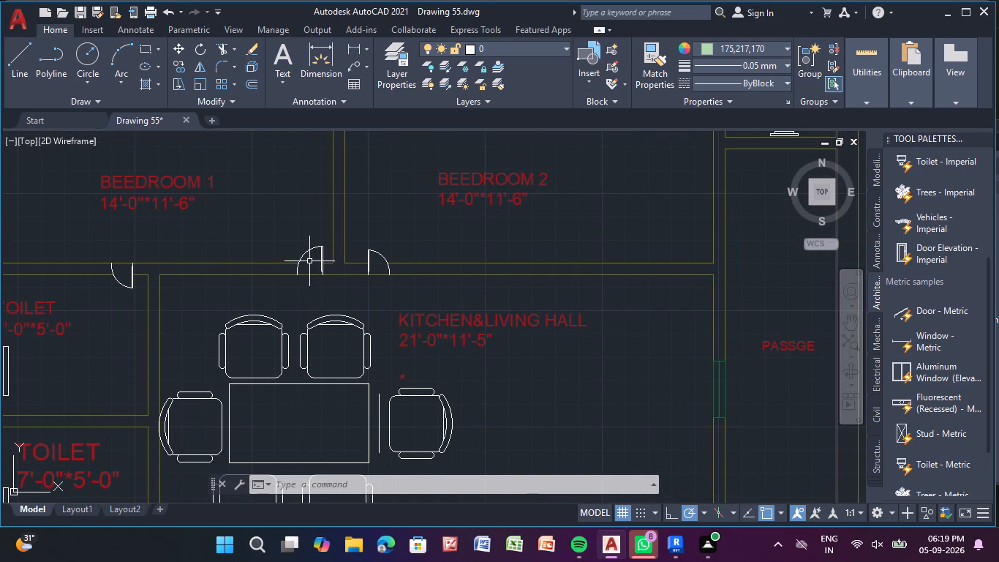
click(308, 250)
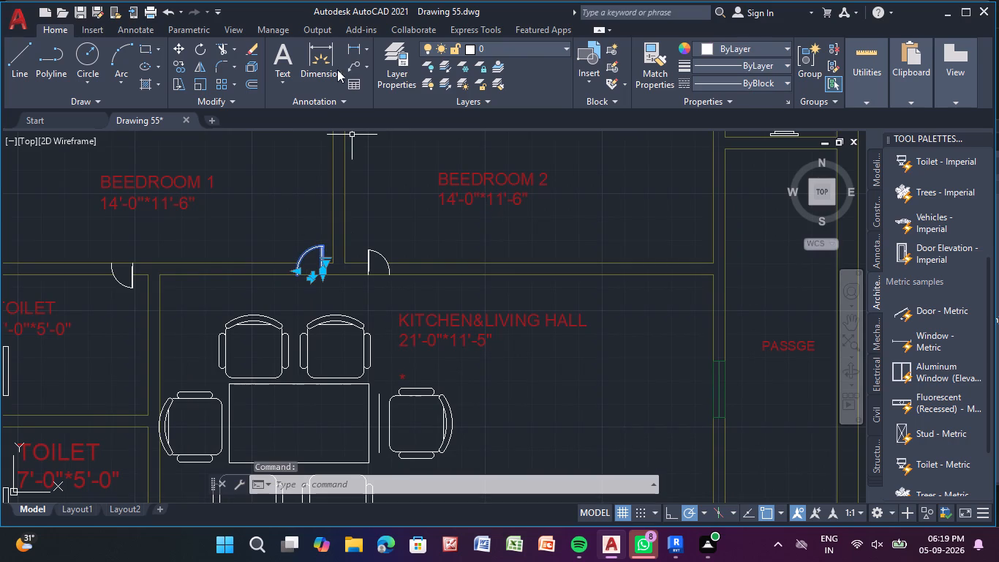
click(176, 67)
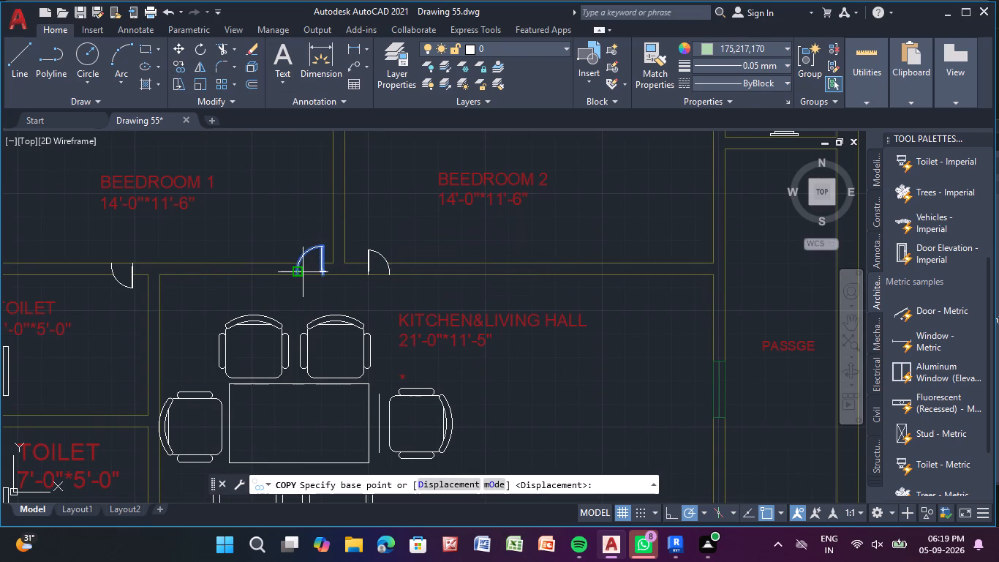
click(315, 273)
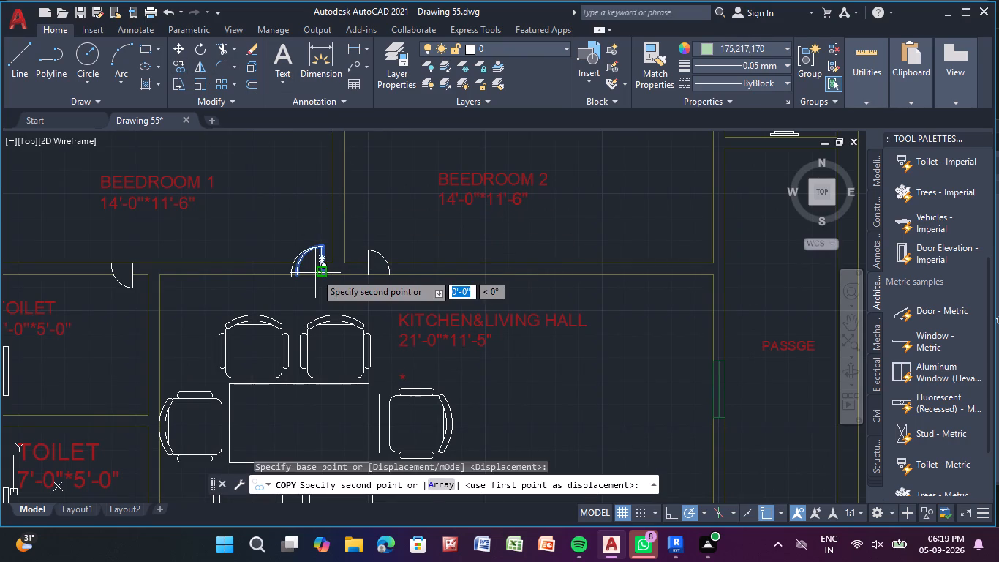
scroll(668, 249, down, 3)
middle_drag(654, 262, 603, 289)
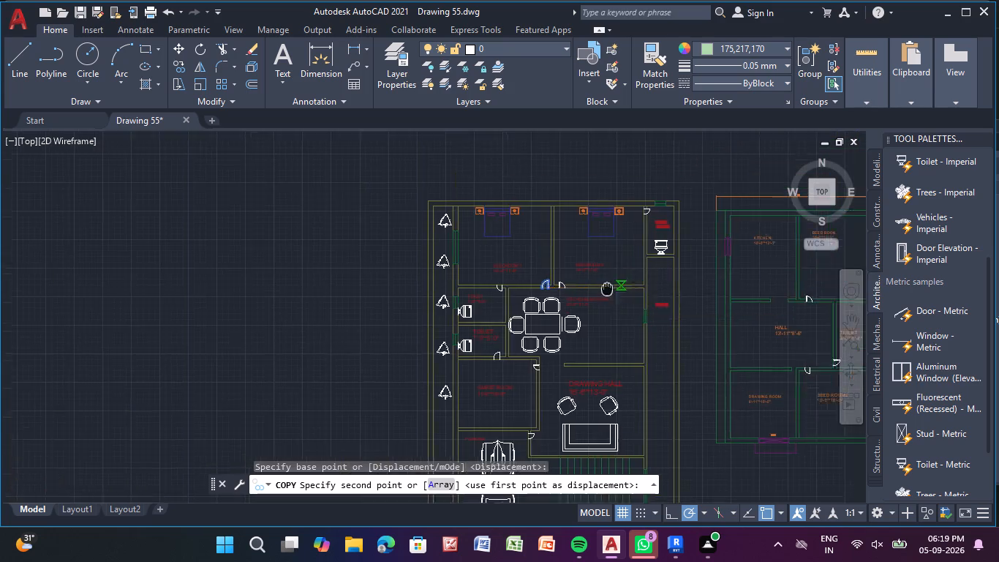
middle_drag(603, 289, 191, 355)
scroll(350, 364, up, 4)
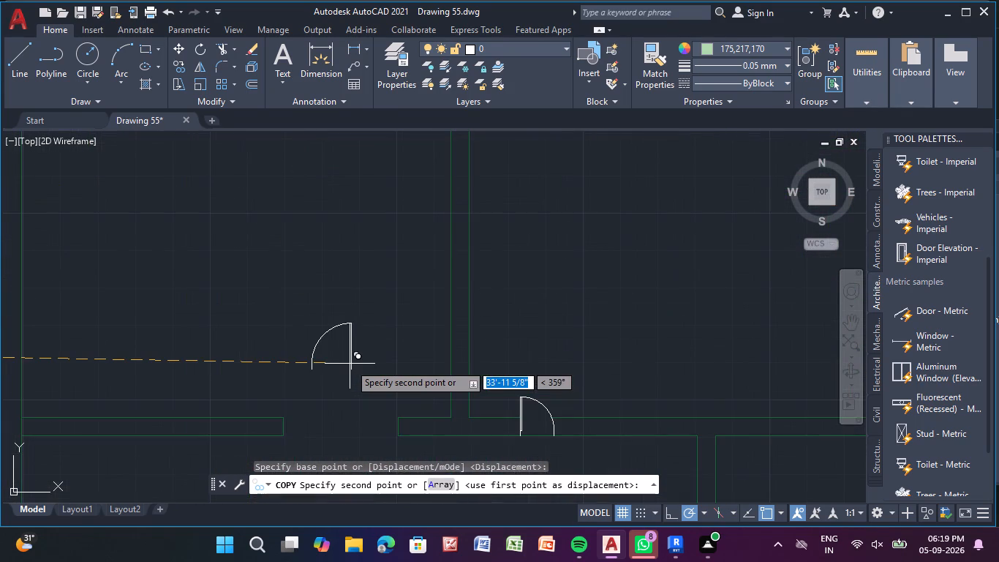
scroll(350, 364, down, 2)
middle_drag(347, 360, 352, 232)
scroll(352, 232, up, 2)
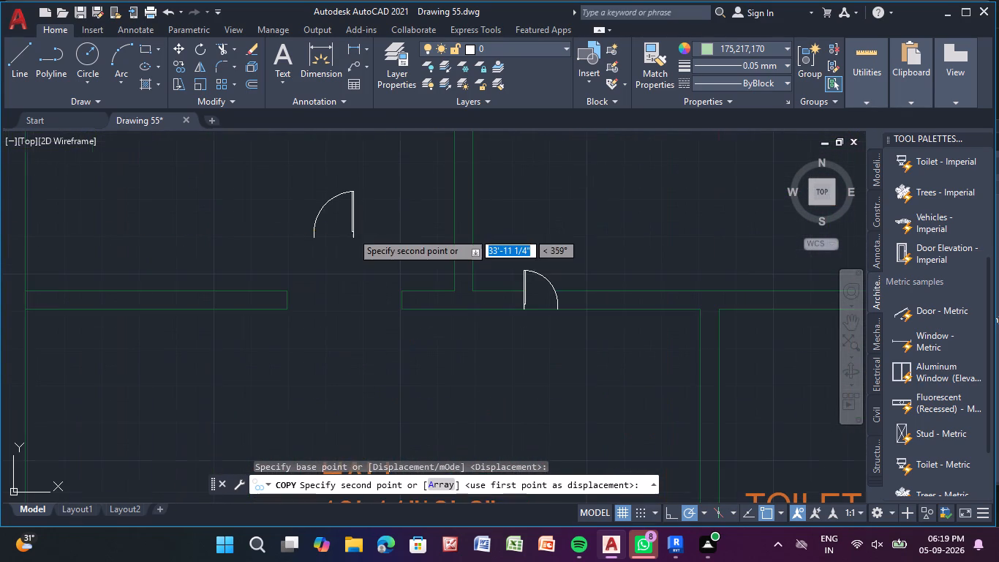
scroll(328, 324, down, 3)
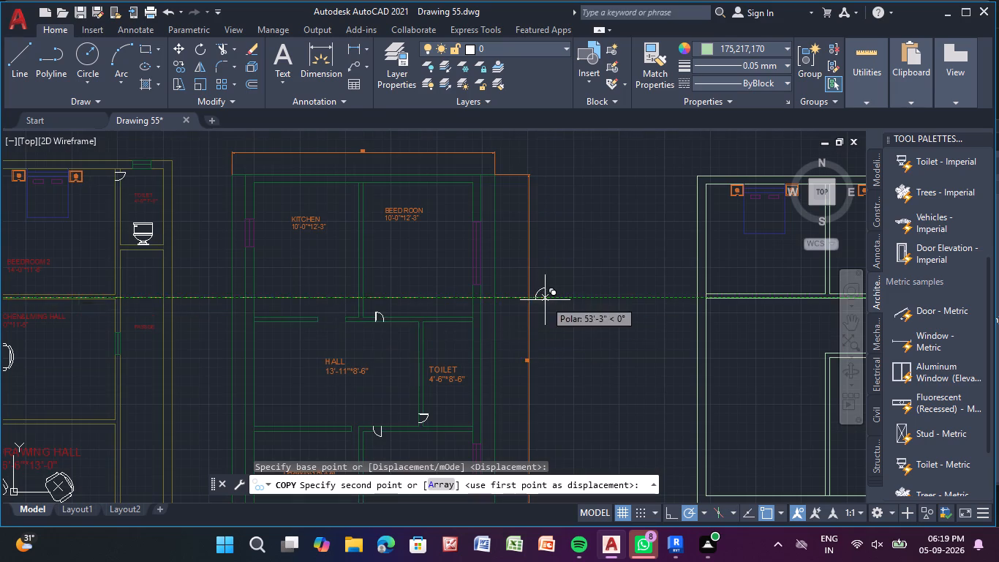
scroll(545, 300, down, 1)
middle_drag(545, 300, 380, 314)
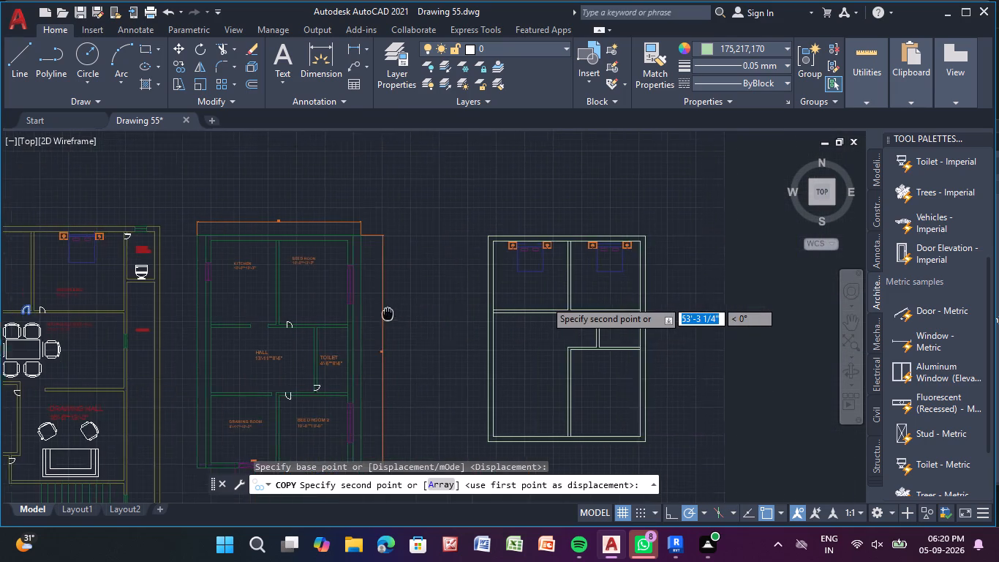
middle_drag(380, 314, 142, 277)
scroll(298, 264, up, 3)
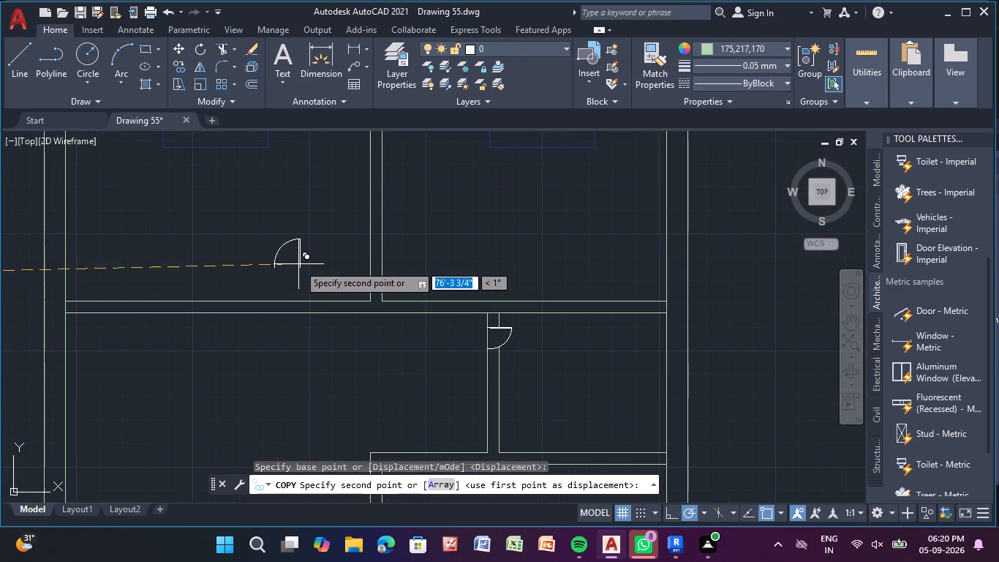
scroll(333, 311, up, 3)
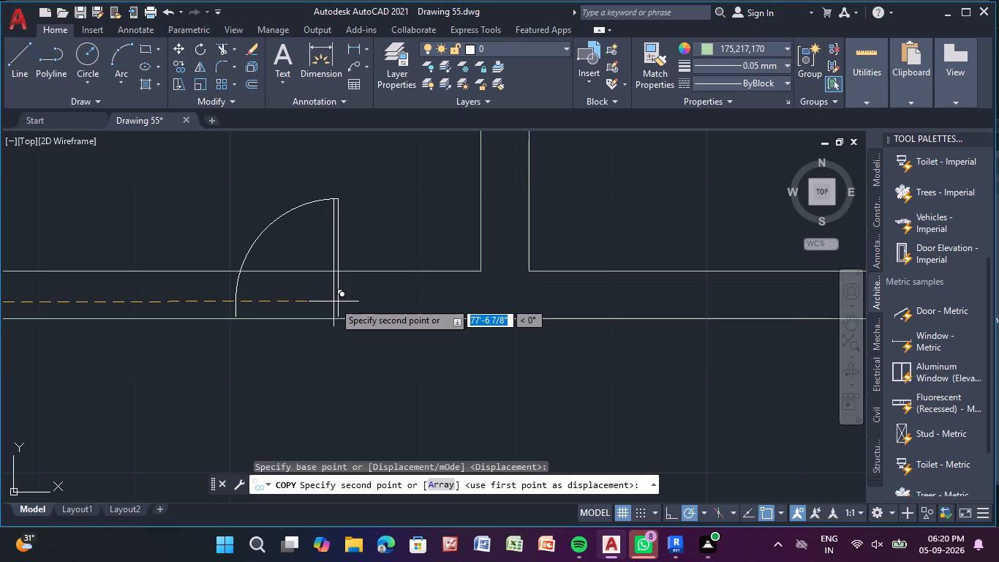
scroll(340, 291, up, 2)
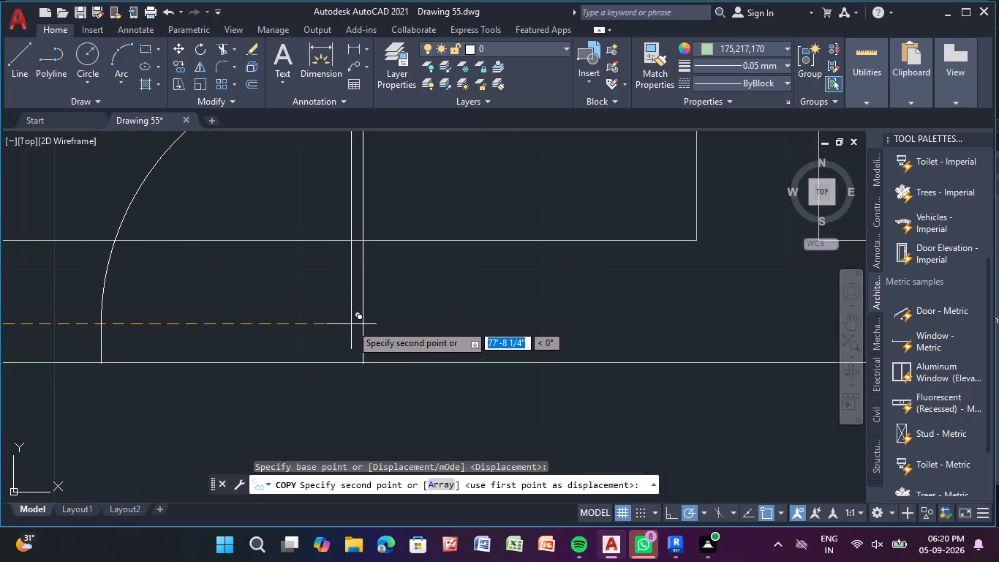
click(351, 323)
scroll(352, 308, down, 5)
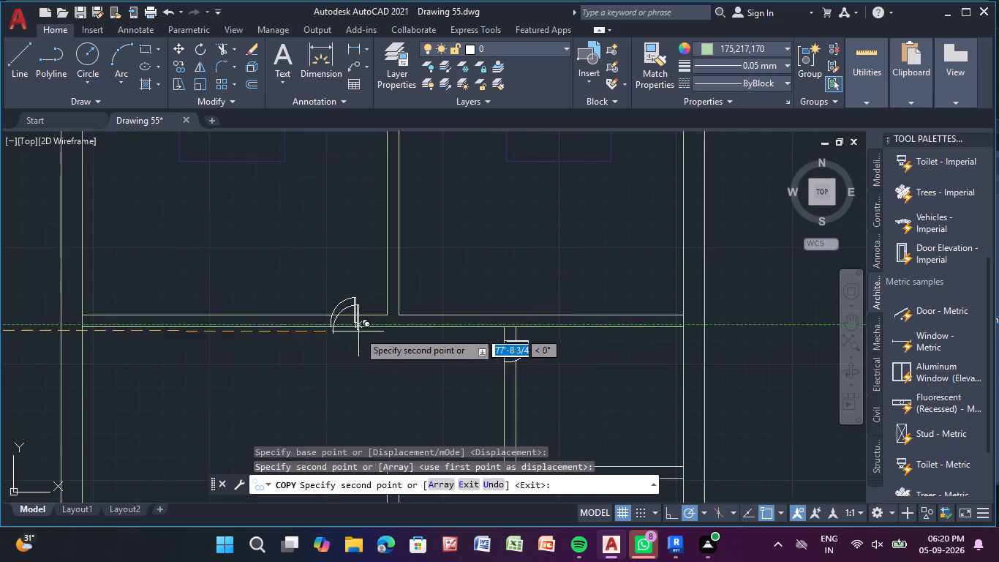
scroll(396, 348, down, 2)
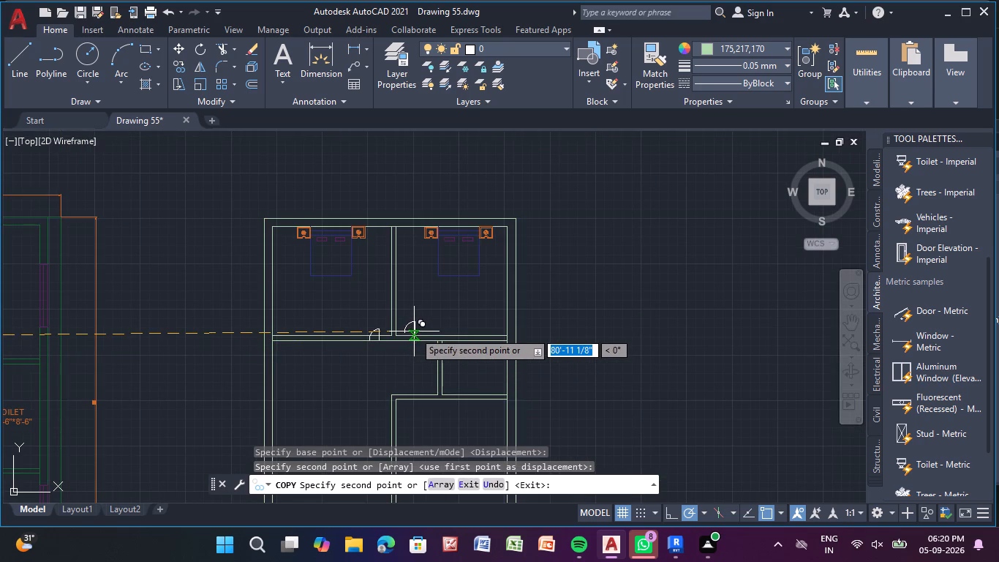
scroll(412, 325, up, 1)
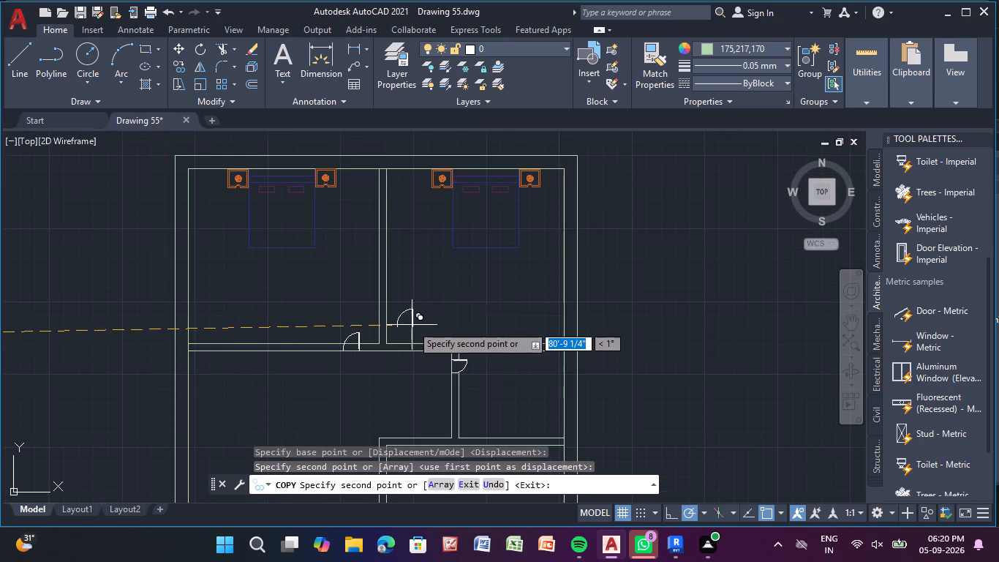
key(Escape)
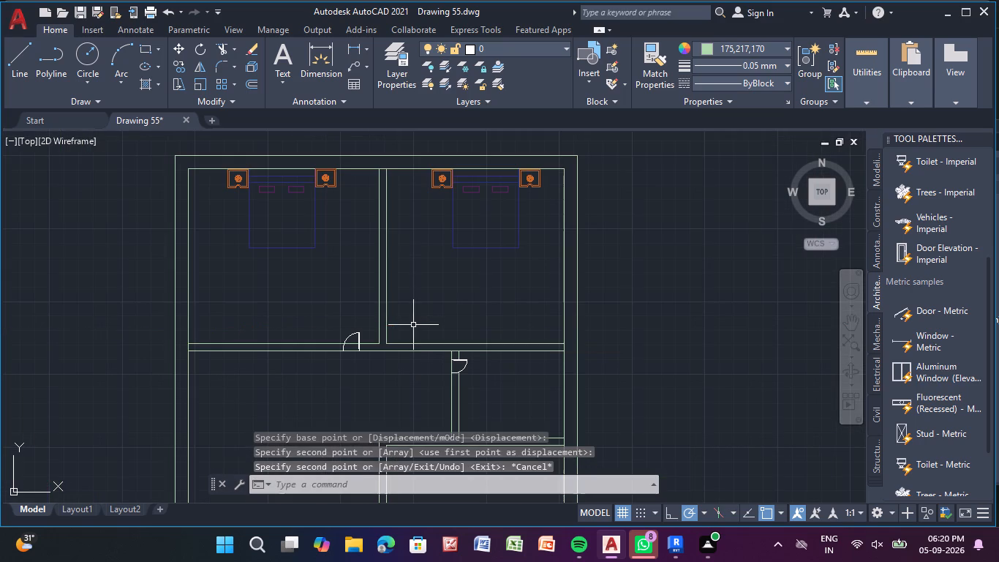
Copy the BEEDROOM 2 door from the furnished plan onto the bottom wall of the new plan's upper-right room, near its left corner.
scroll(267, 388, down, 2)
middle_drag(267, 388, 532, 339)
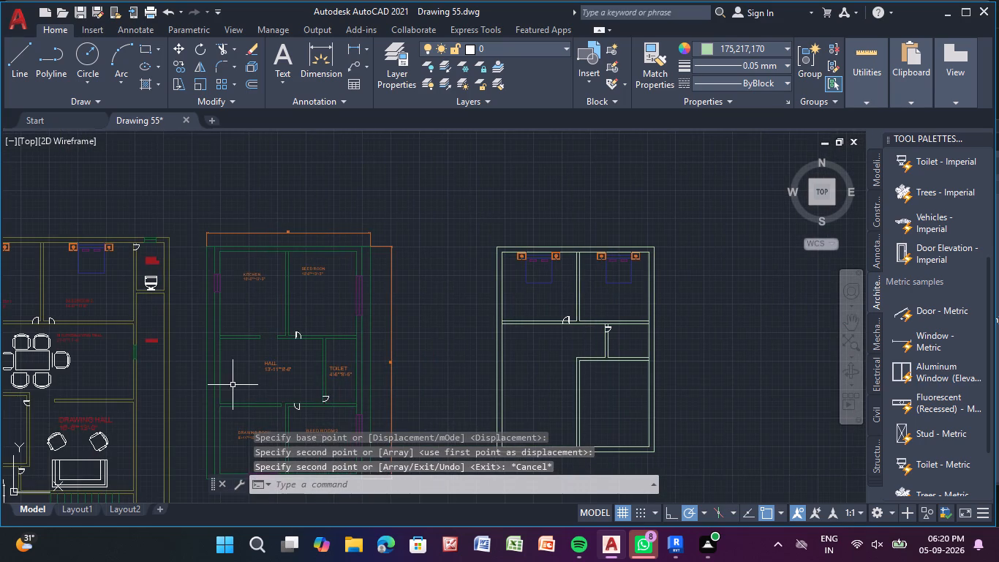
scroll(54, 326, up, 2)
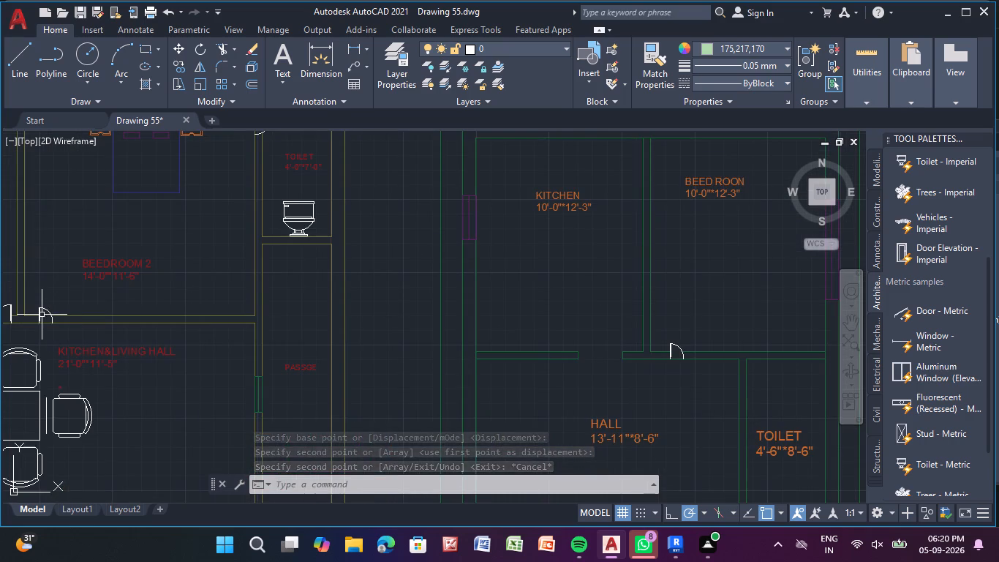
click(43, 308)
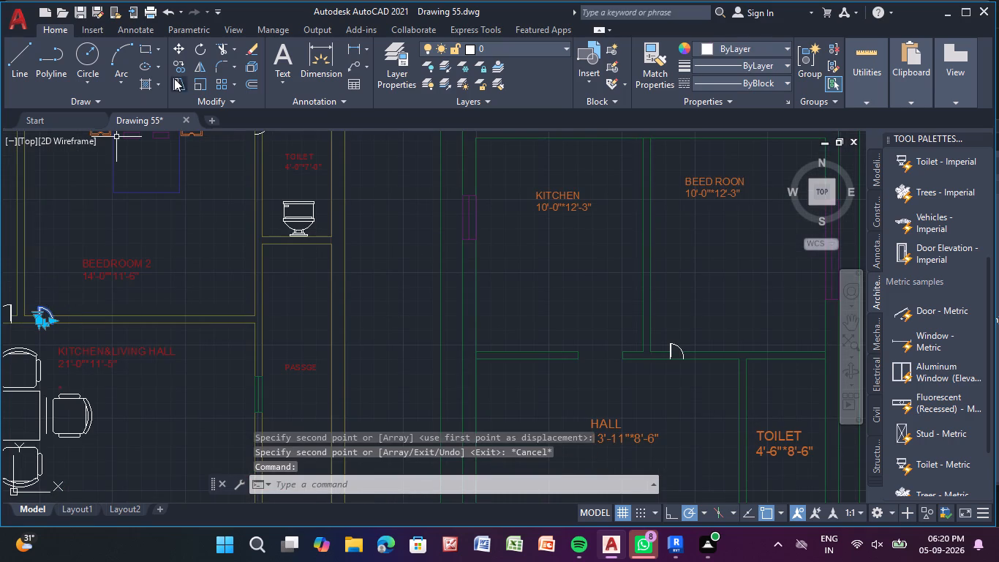
click(184, 68)
drag(32, 312, 59, 310)
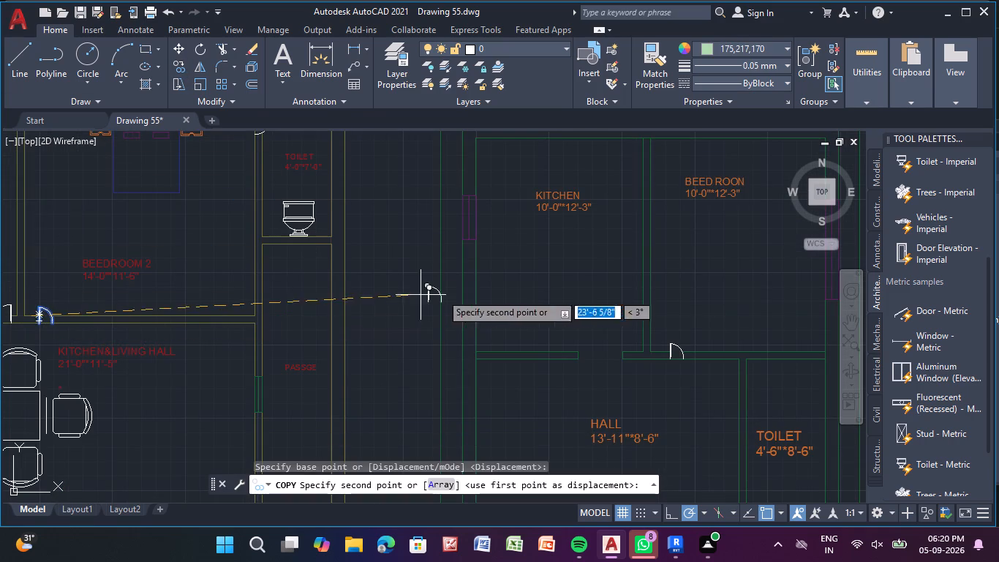
scroll(546, 279, down, 2)
middle_drag(555, 280, 54, 291)
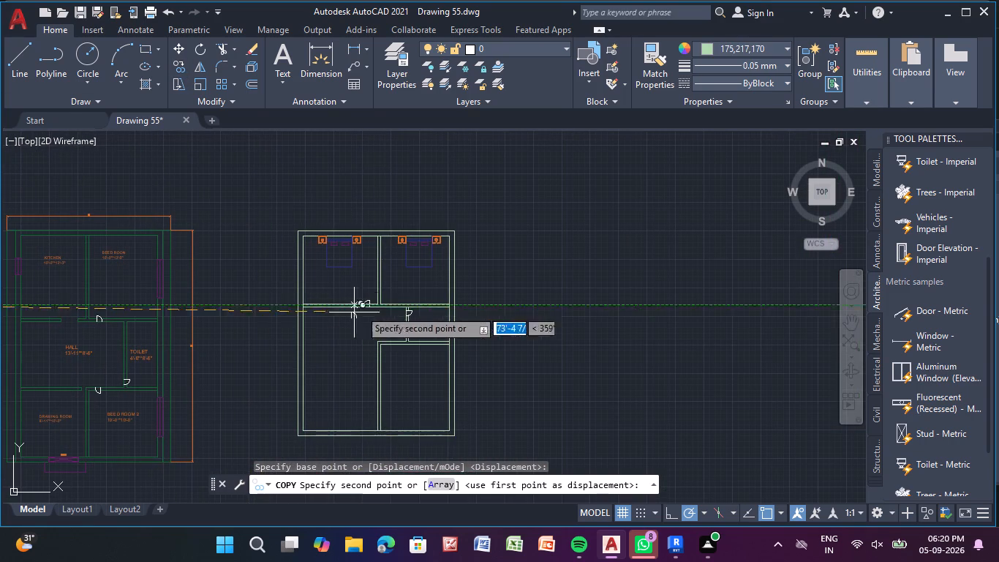
scroll(400, 306, up, 4)
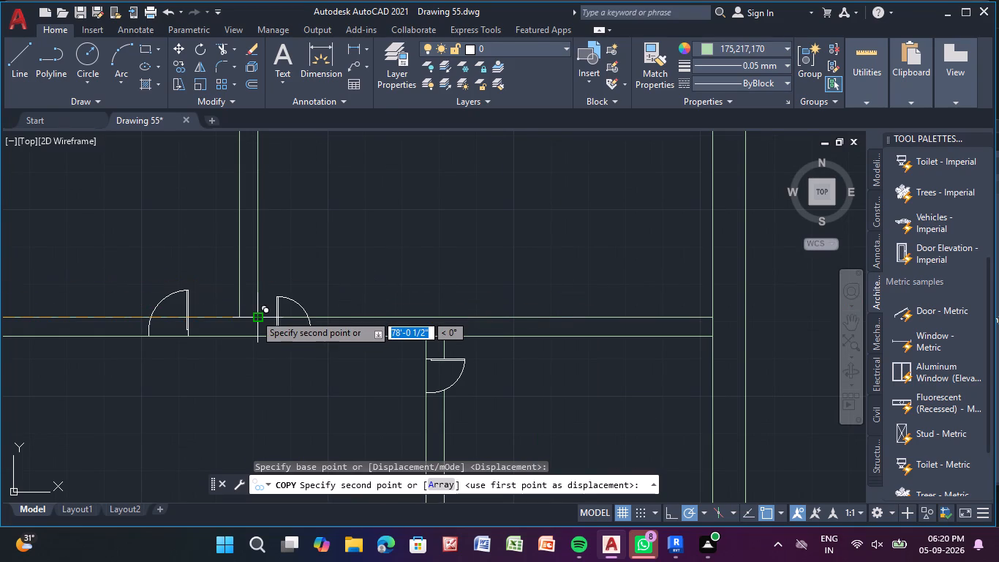
scroll(255, 312, up, 1)
middle_drag(252, 308, 244, 271)
scroll(280, 285, up, 1)
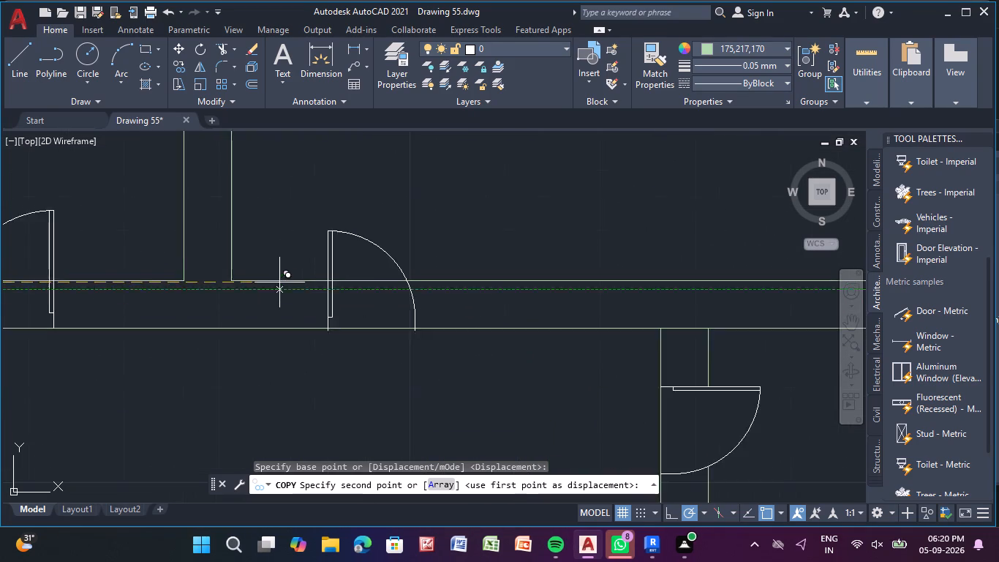
scroll(279, 275, up, 1)
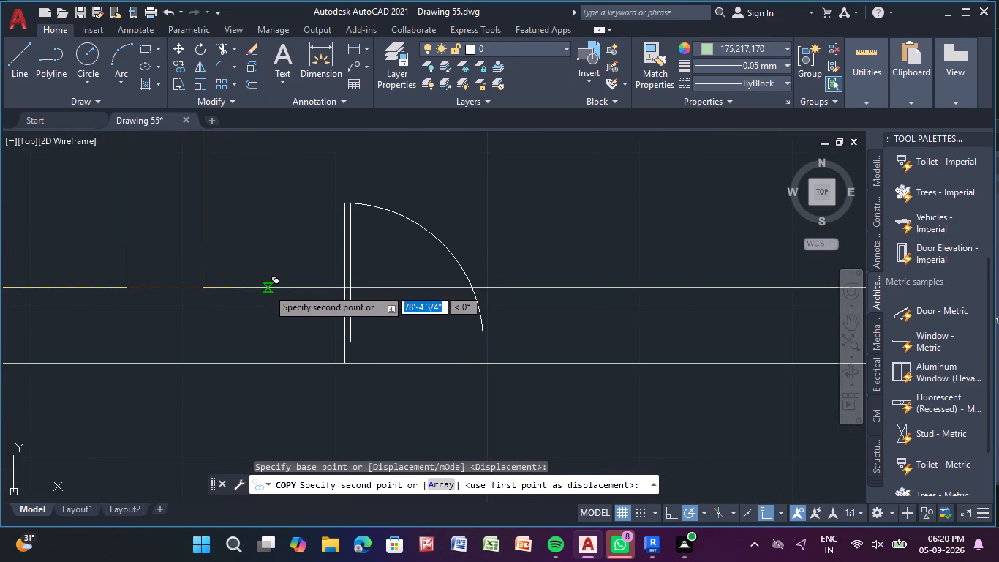
click(268, 288)
scroll(268, 290, down, 5)
scroll(147, 383, down, 1)
middle_drag(147, 383, 249, 253)
middle_drag(185, 308, 385, 296)
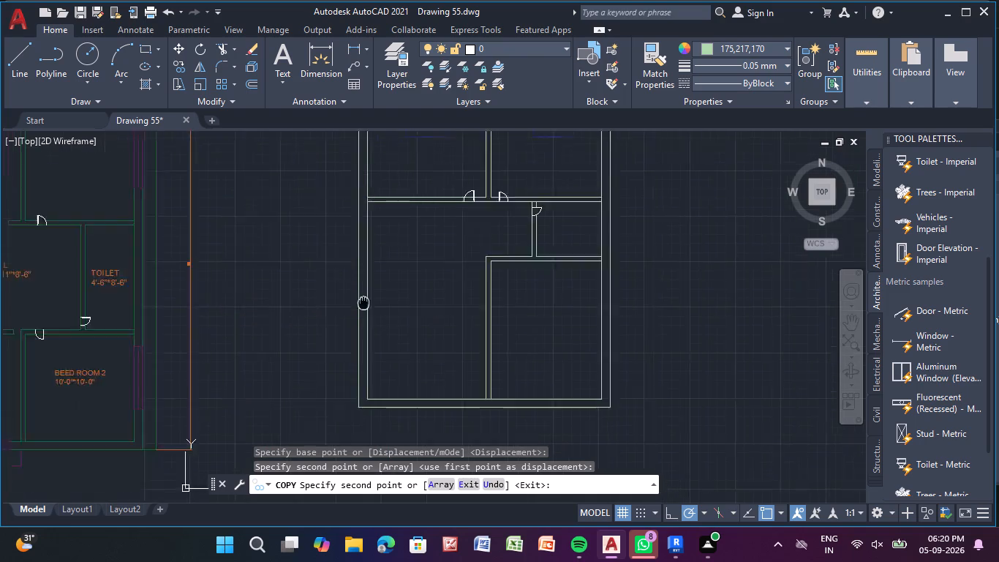
middle_drag(385, 296, 486, 276)
middle_drag(26, 294, 528, 292)
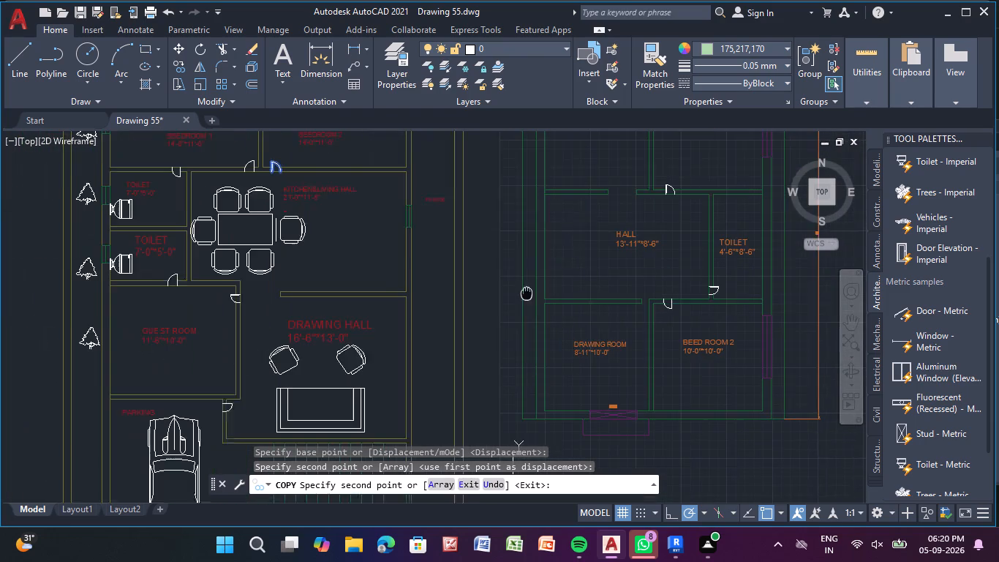
middle_drag(528, 292, 531, 292)
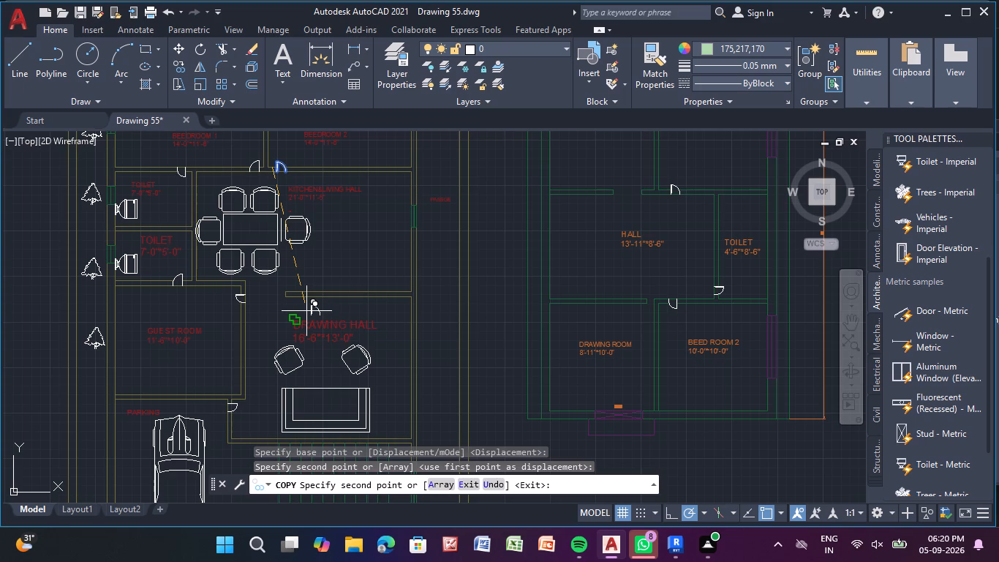
key(Escape)
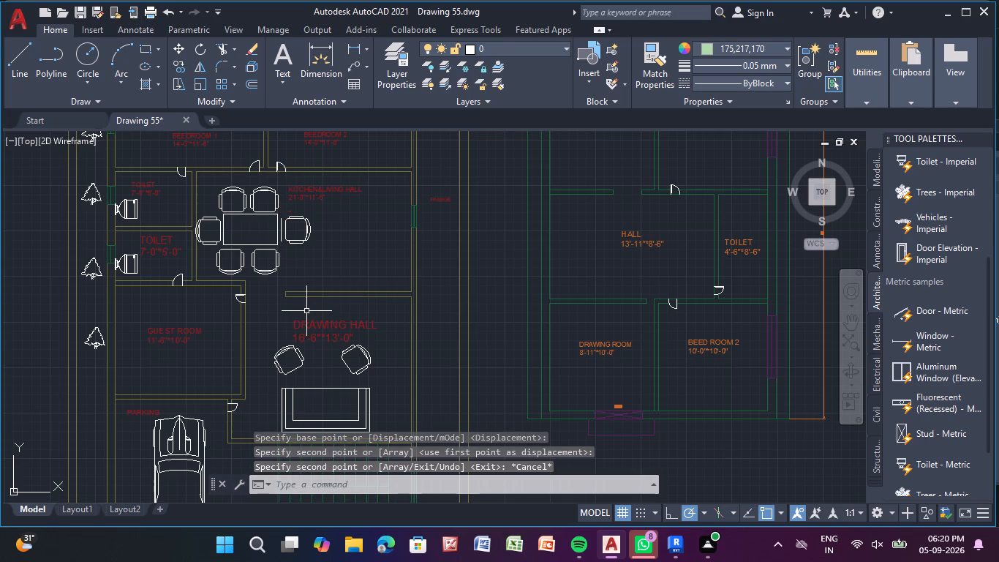
Copy the door of the lower TOILET, above the GUEST ROOM in the furnished plan, over to the new plan.
click(176, 277)
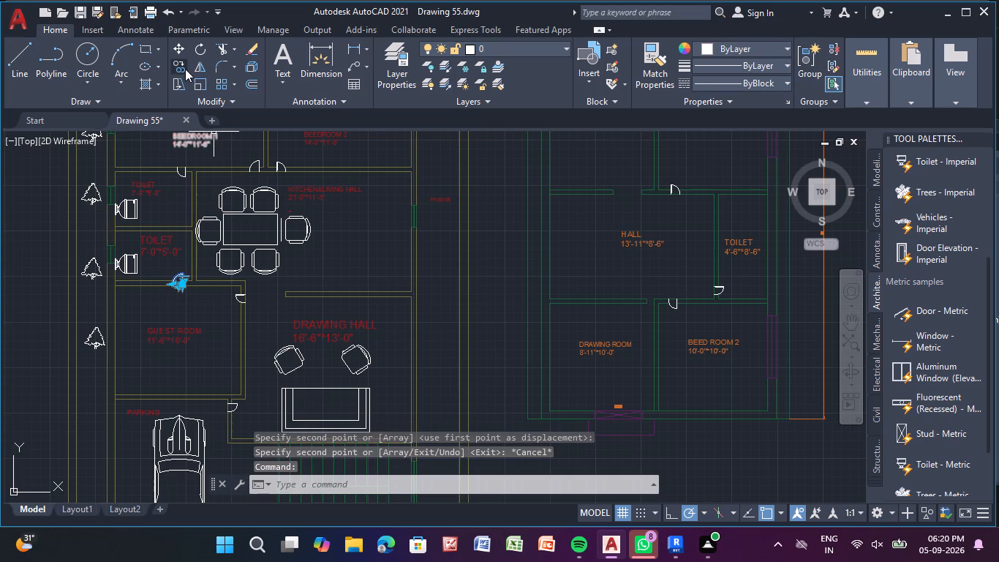
click(178, 66)
click(171, 280)
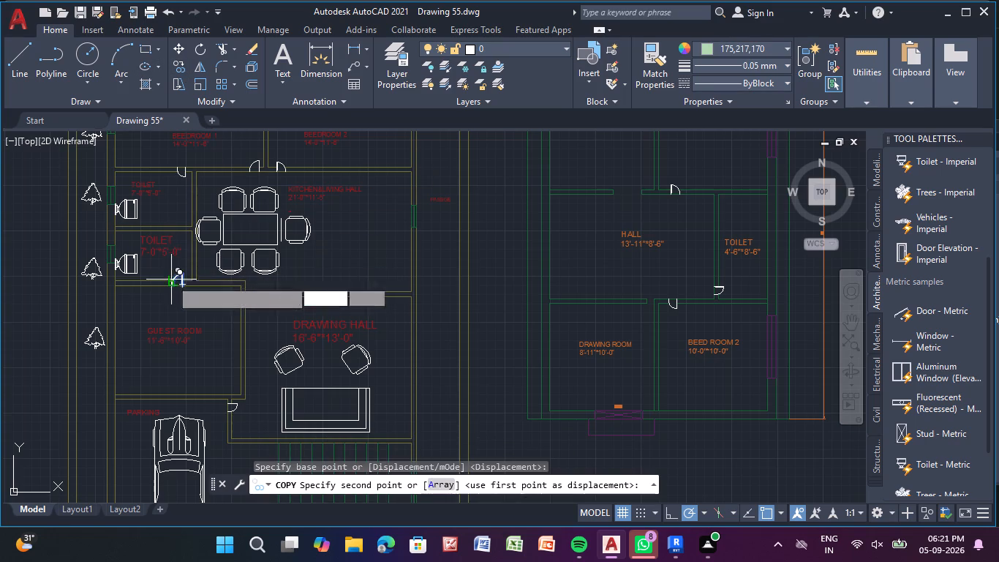
scroll(641, 306, down, 2)
middle_drag(641, 306, 239, 307)
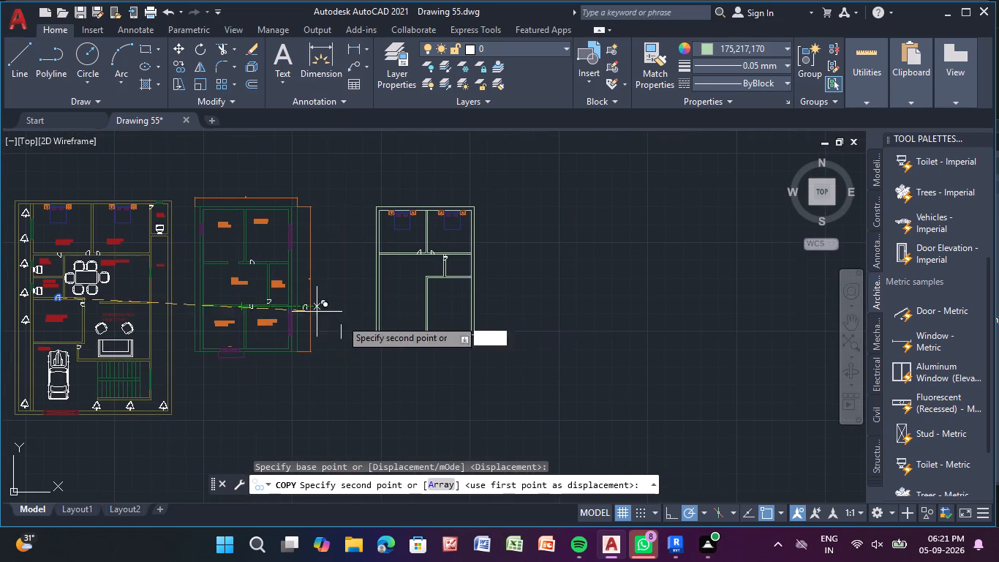
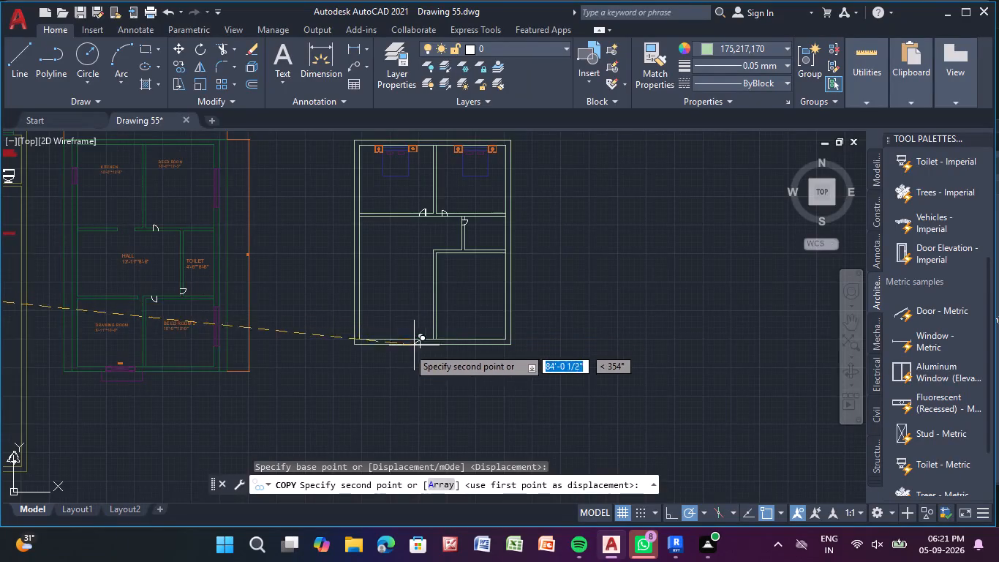
Place the copied toilet door in the new plan's bottom outer wall, along the large lower-left room.
scroll(396, 349, up, 4)
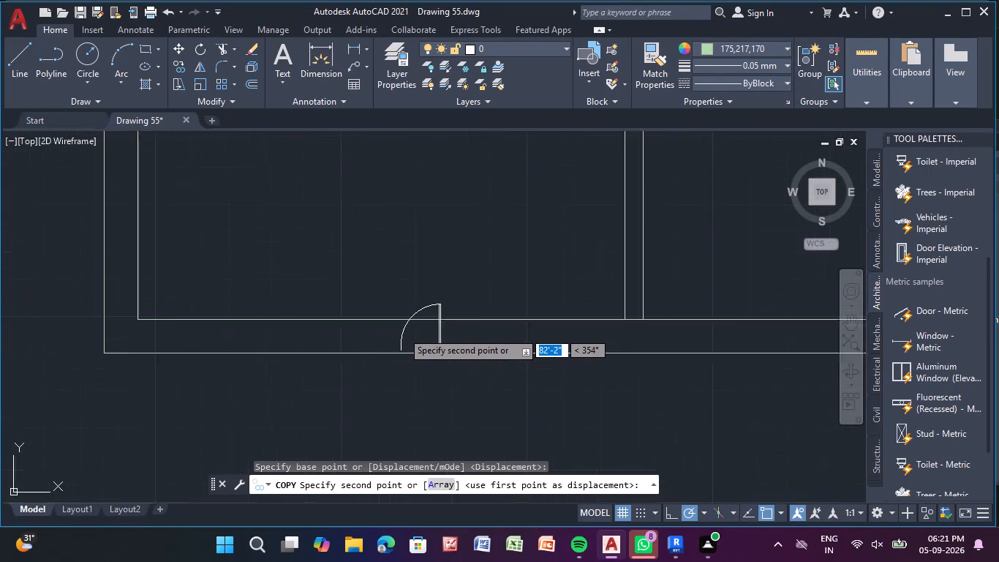
scroll(402, 331, up, 1)
click(402, 337)
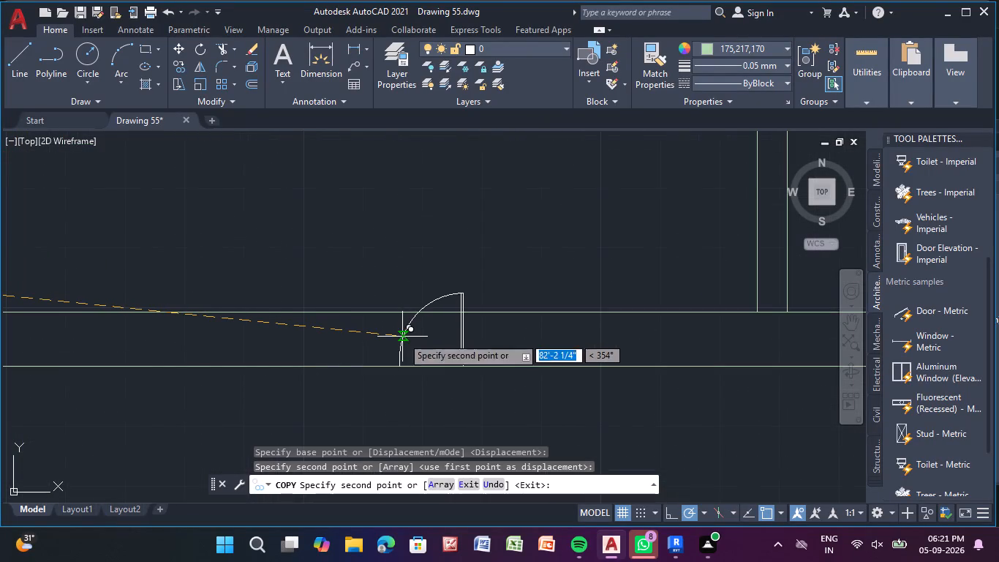
key(Escape)
key(Escape)
key(Escape)
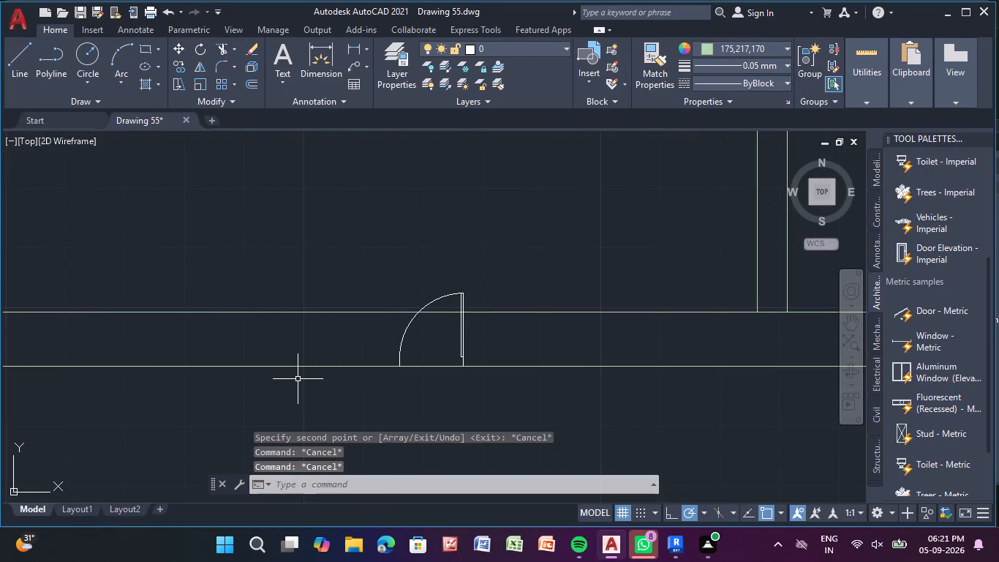
Draw lines across the wall between the new plan's large left room and lower-right room, marking both ends of an opening.
scroll(304, 368, down, 8)
scroll(213, 368, up, 1)
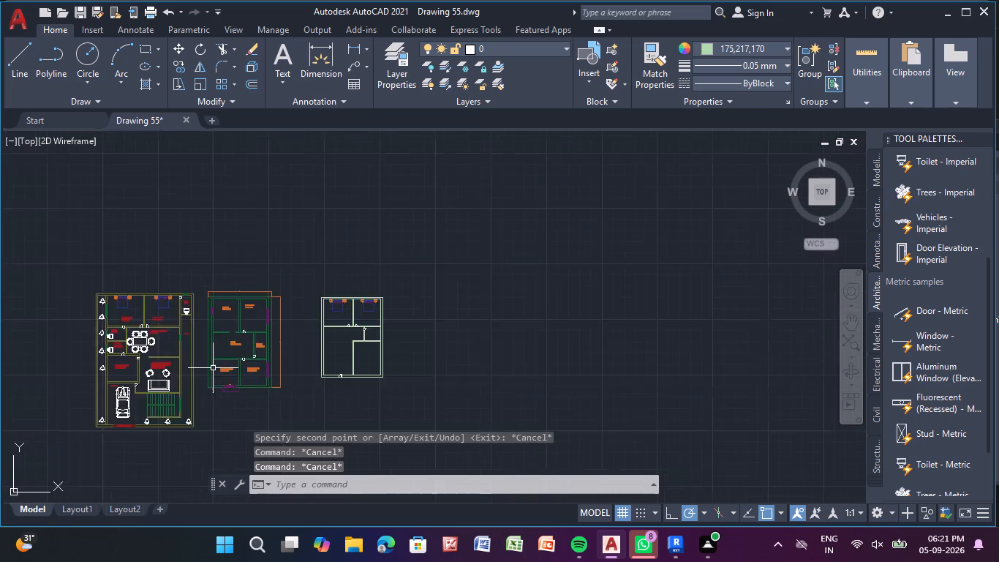
scroll(213, 368, up, 1)
scroll(259, 320, up, 1)
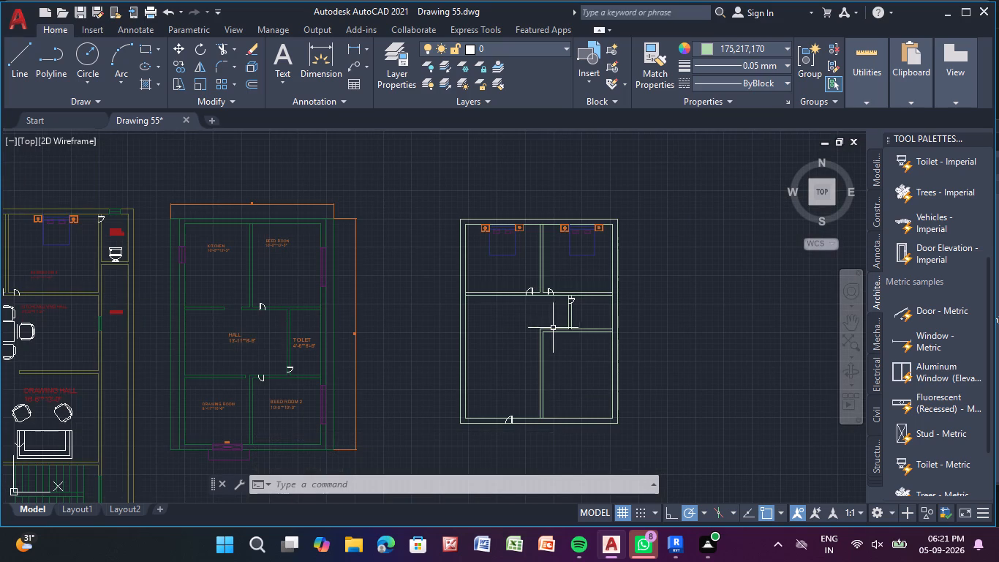
middle_drag(494, 337, 162, 368)
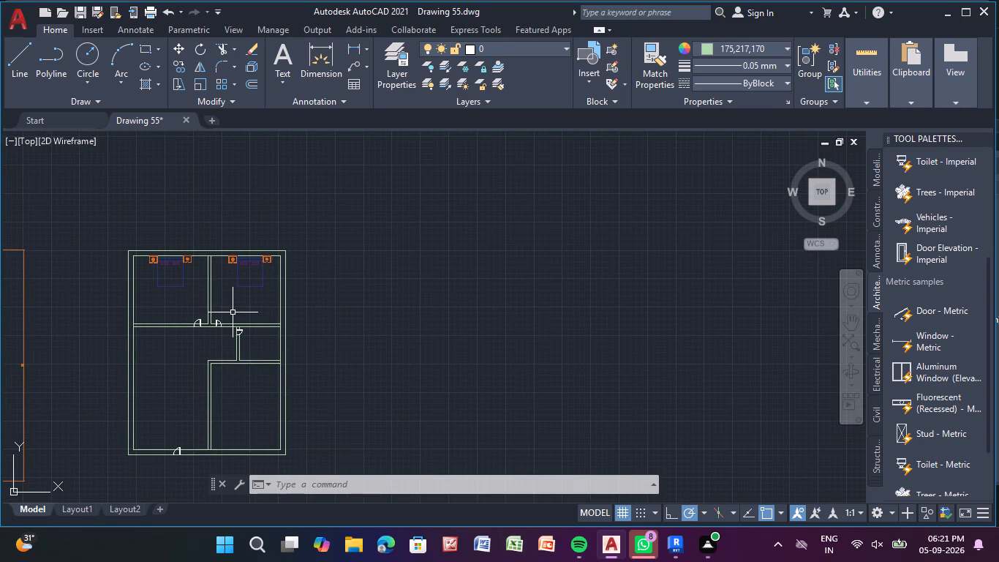
middle_drag(233, 312, 244, 299)
scroll(244, 421, up, 1)
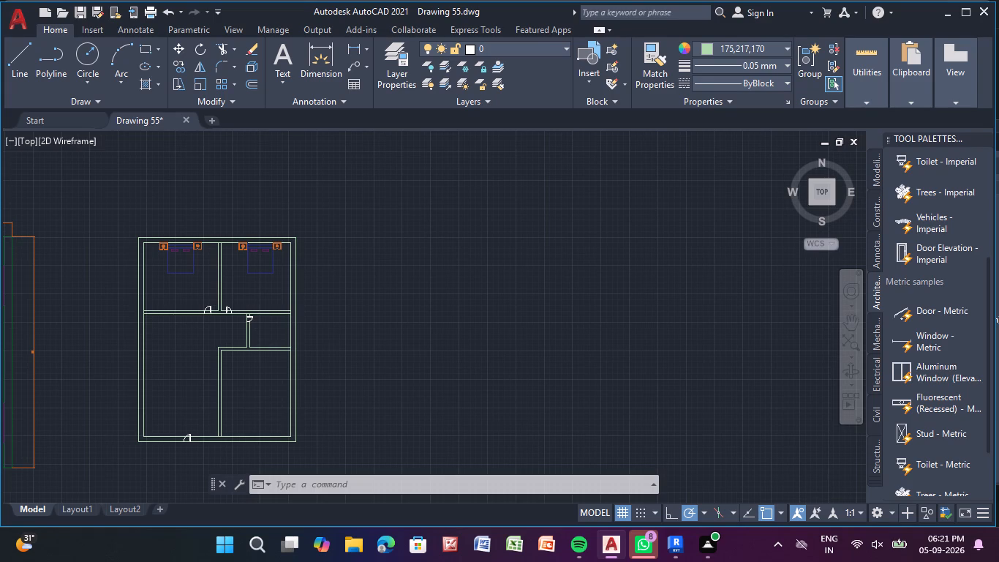
click(10, 59)
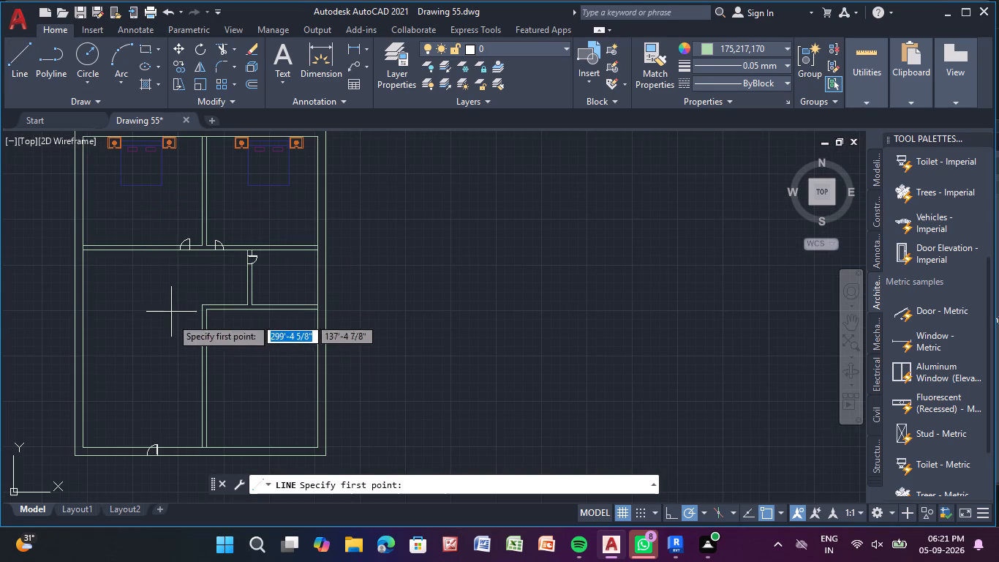
middle_drag(179, 347, 176, 239)
scroll(187, 248, up, 3)
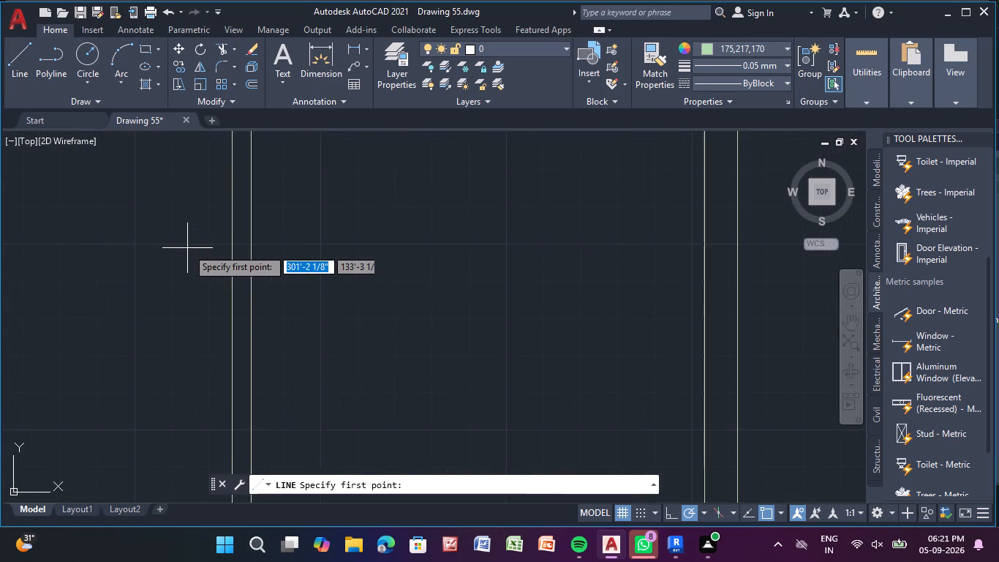
scroll(187, 248, up, 1)
scroll(221, 198, down, 3)
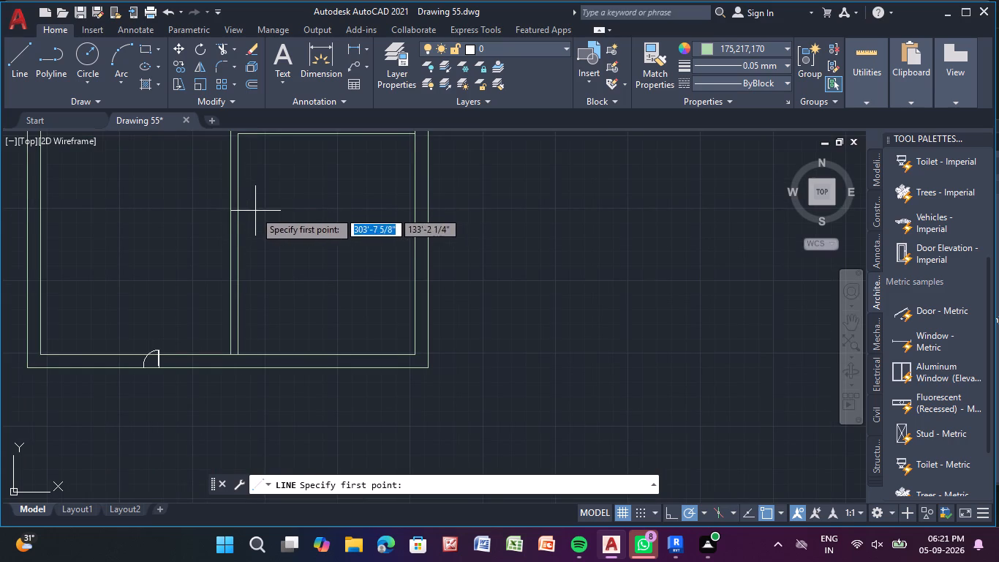
middle_drag(247, 205, 255, 256)
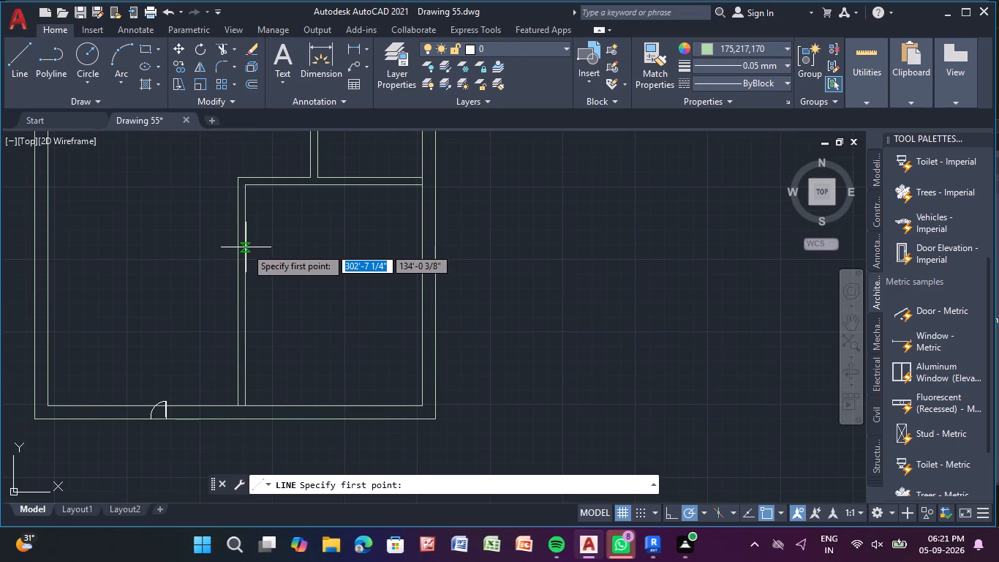
click(246, 247)
click(235, 250)
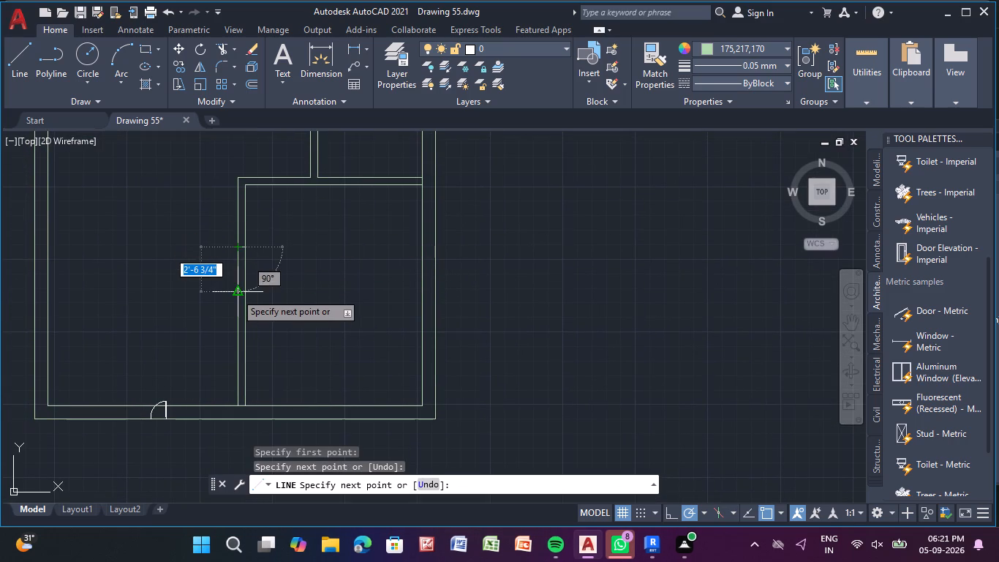
click(238, 309)
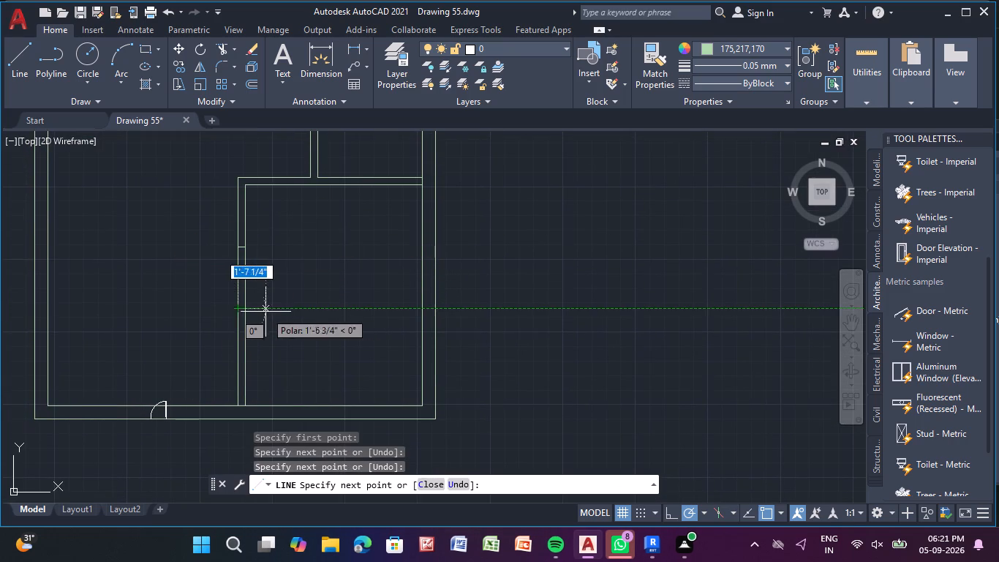
scroll(246, 312, up, 2)
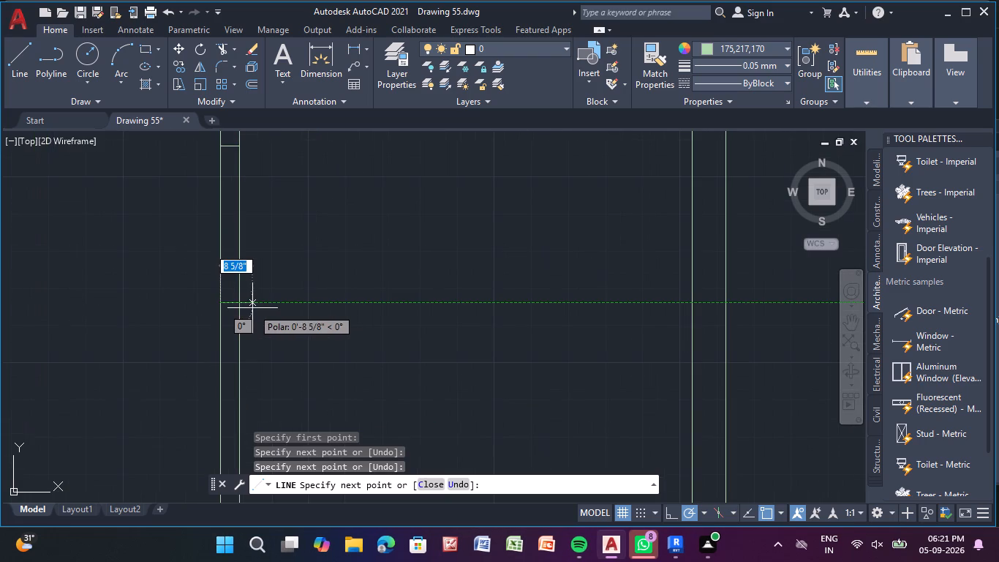
scroll(236, 303, up, 3)
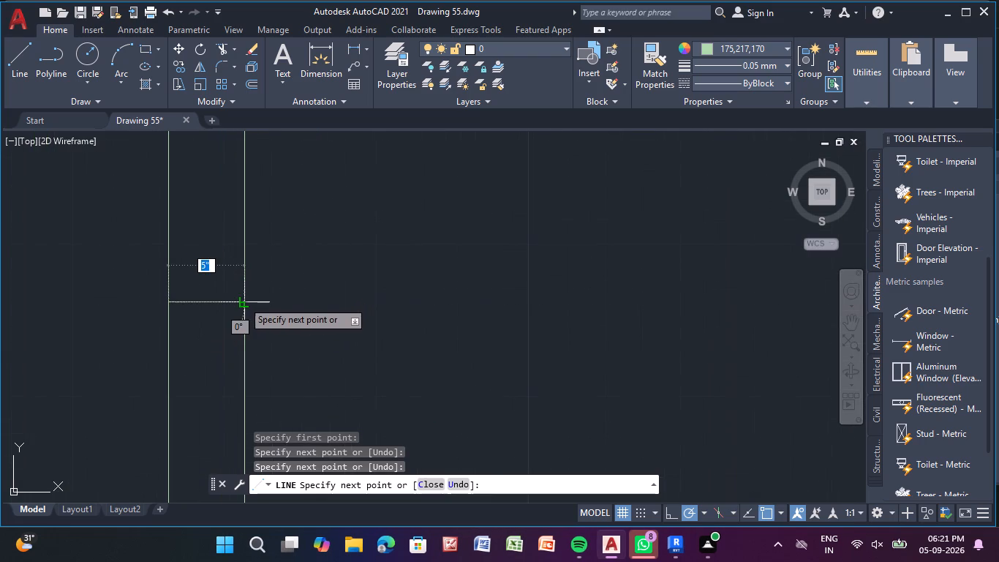
click(243, 303)
key(Escape)
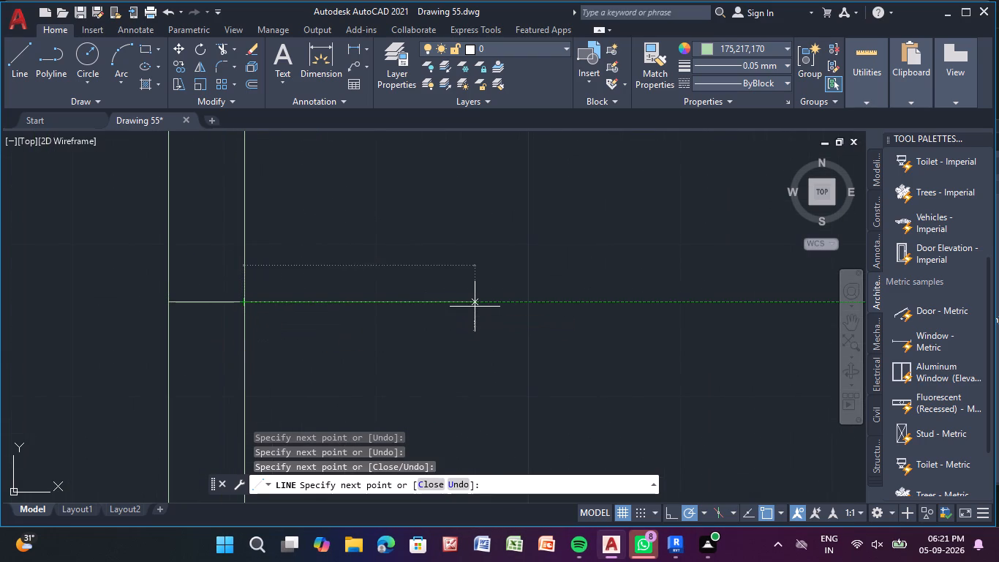
Trim both wall lines between the two end lines to clear the opening into the lower-right room.
click(223, 46)
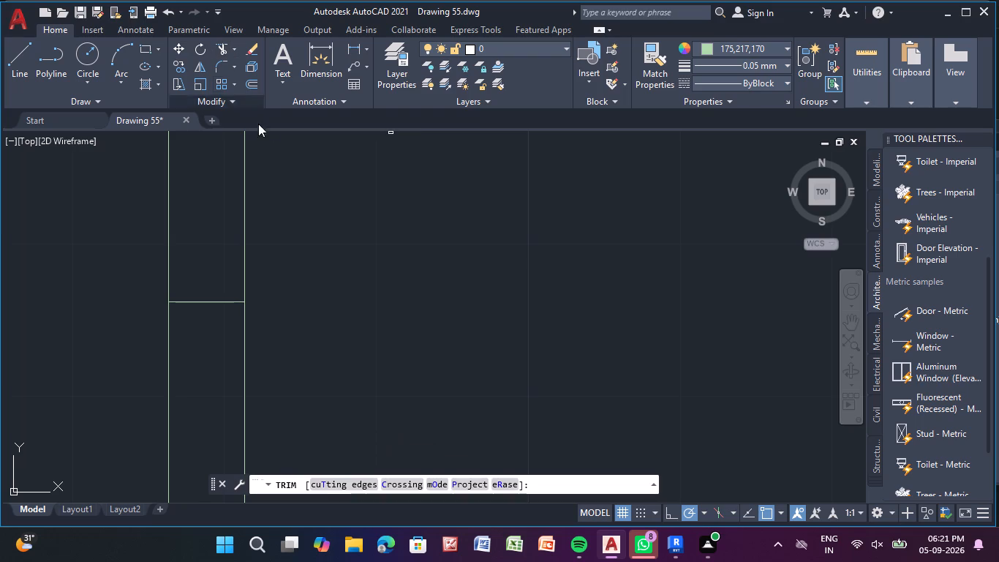
scroll(998, 14, down, 5)
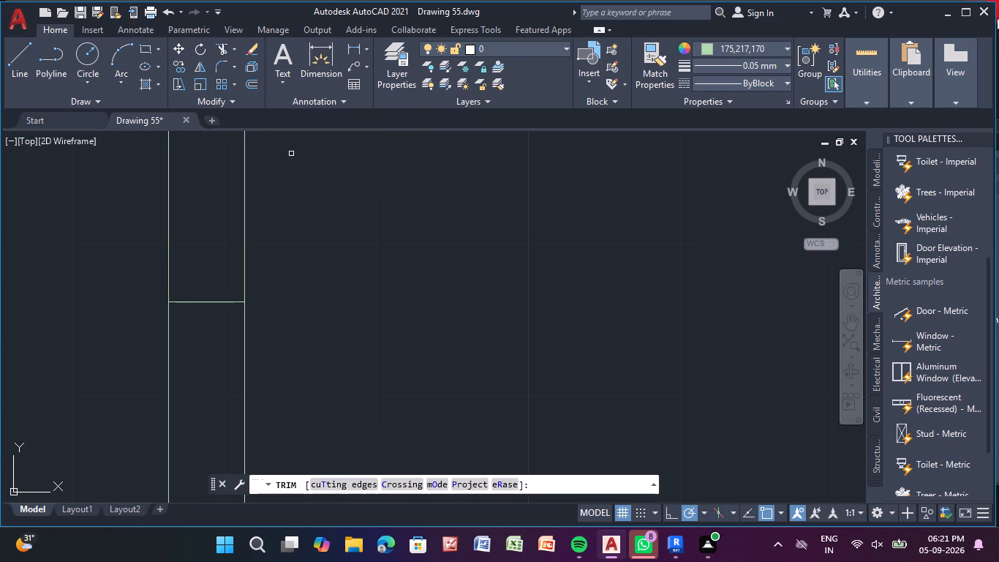
scroll(998, 37, down, 2)
scroll(636, 171, down, 2)
middle_drag(635, 171, 626, 190)
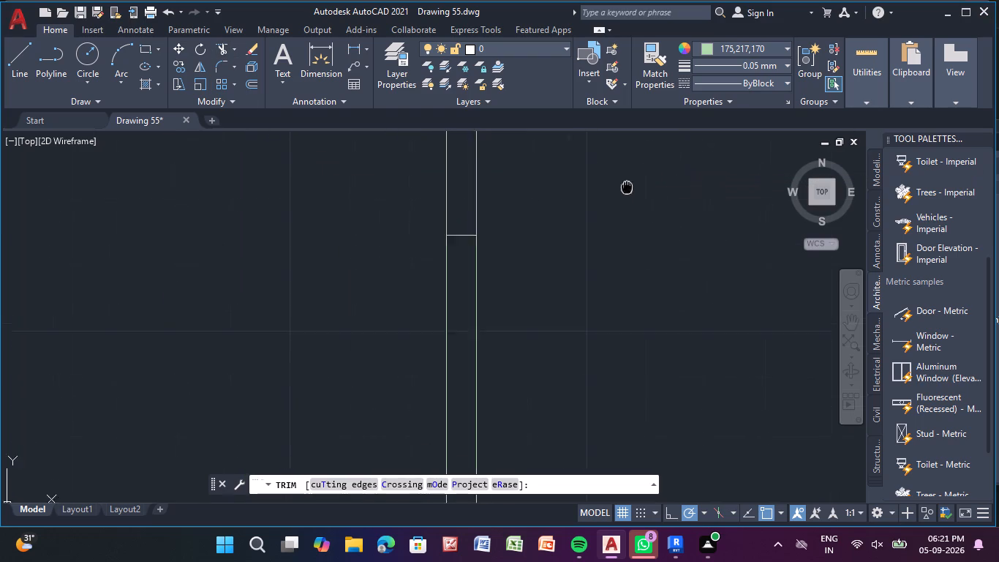
middle_drag(626, 190, 590, 368)
drag(492, 271, 190, 308)
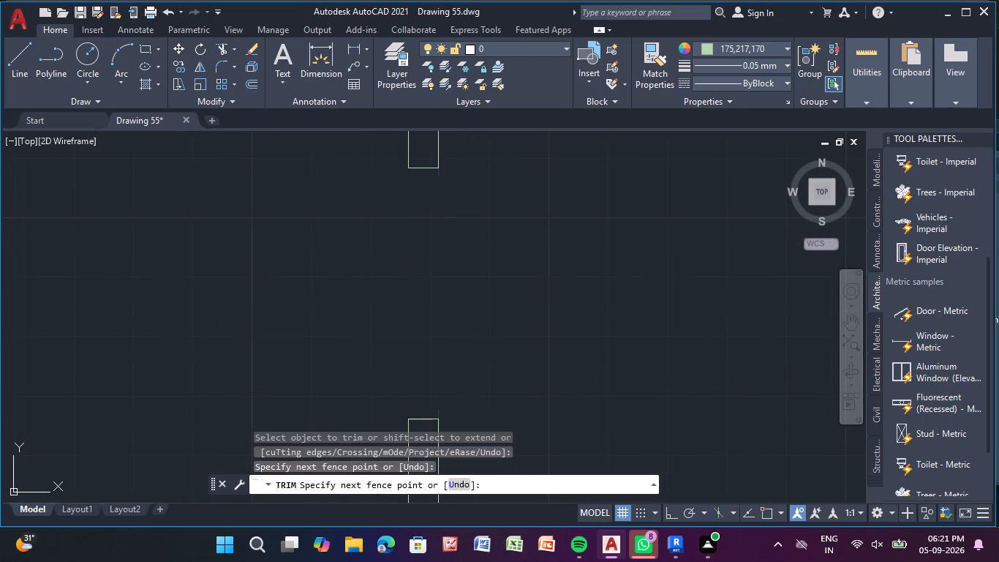
scroll(660, 249, down, 4)
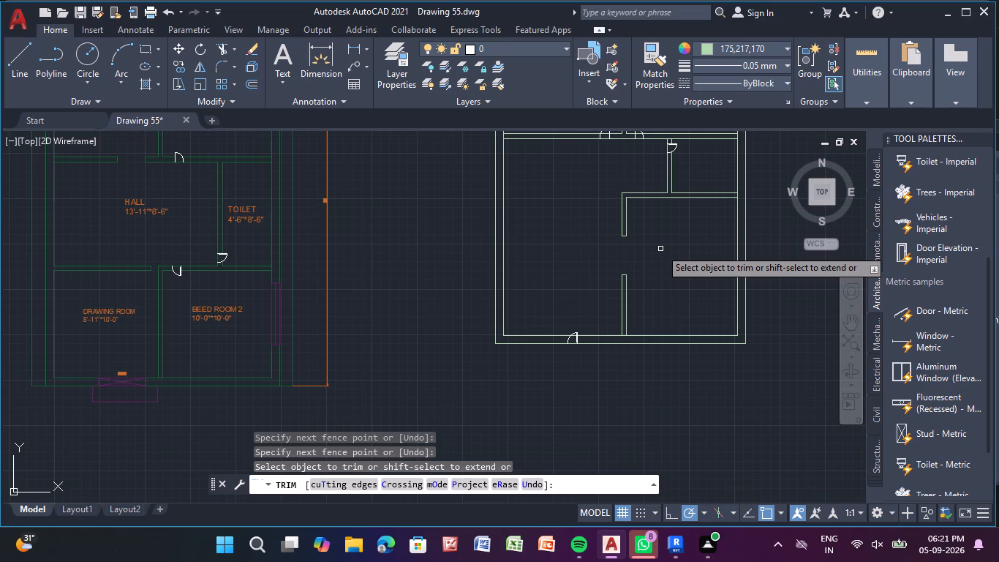
key(Escape)
key(Escape)
key(Escape)
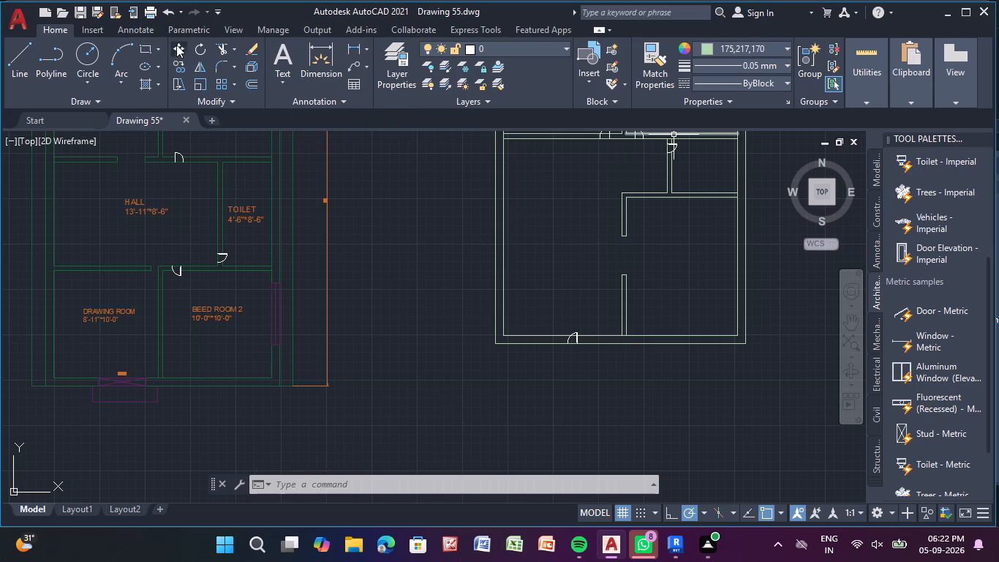
Trim the bottom outer wall's inner line across the new entrance door, including the short piece within the door leaf.
click(218, 53)
scroll(572, 366, up, 2)
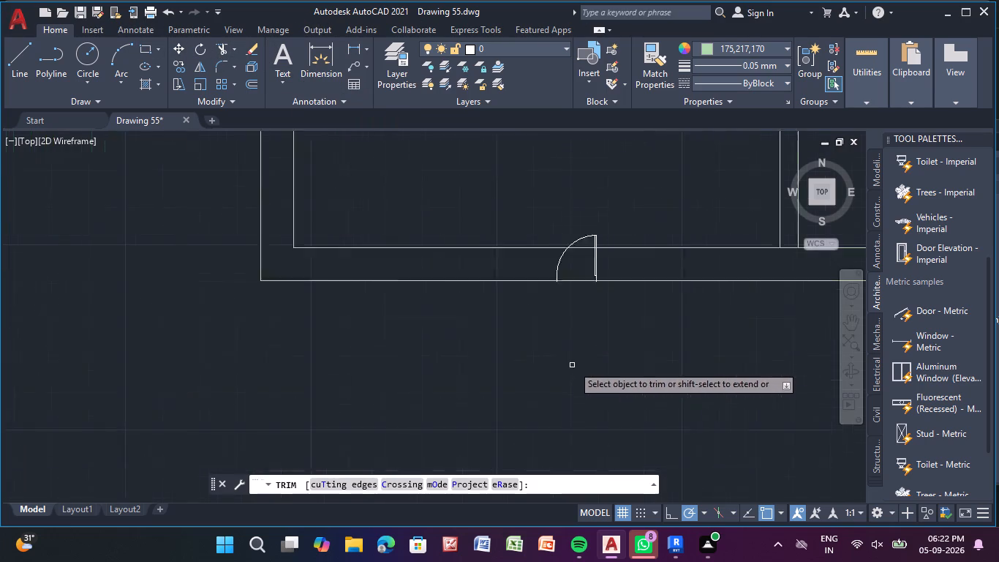
scroll(573, 365, up, 3)
middle_drag(582, 278, 392, 439)
scroll(396, 258, up, 3)
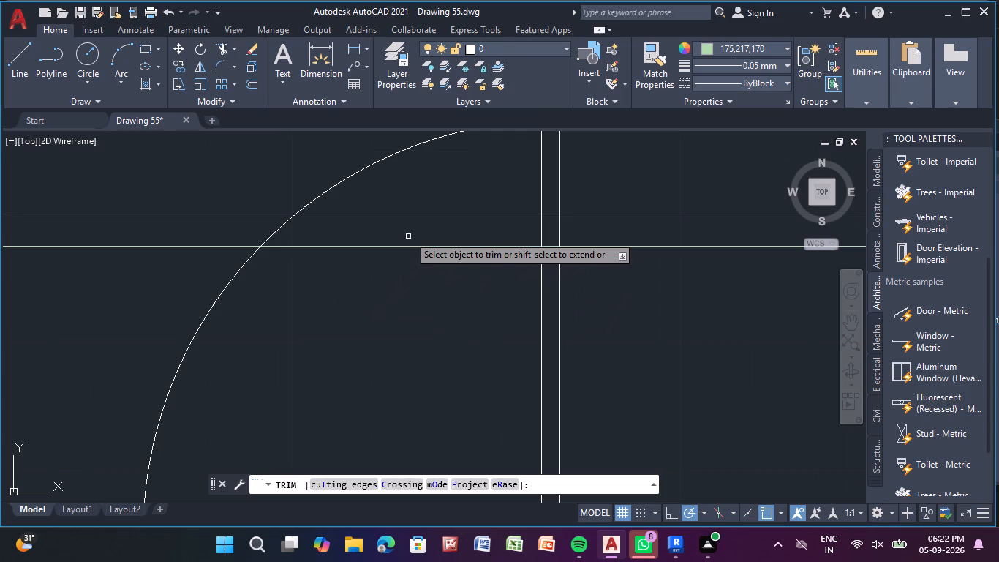
drag(412, 212, 339, 334)
scroll(548, 255, up, 4)
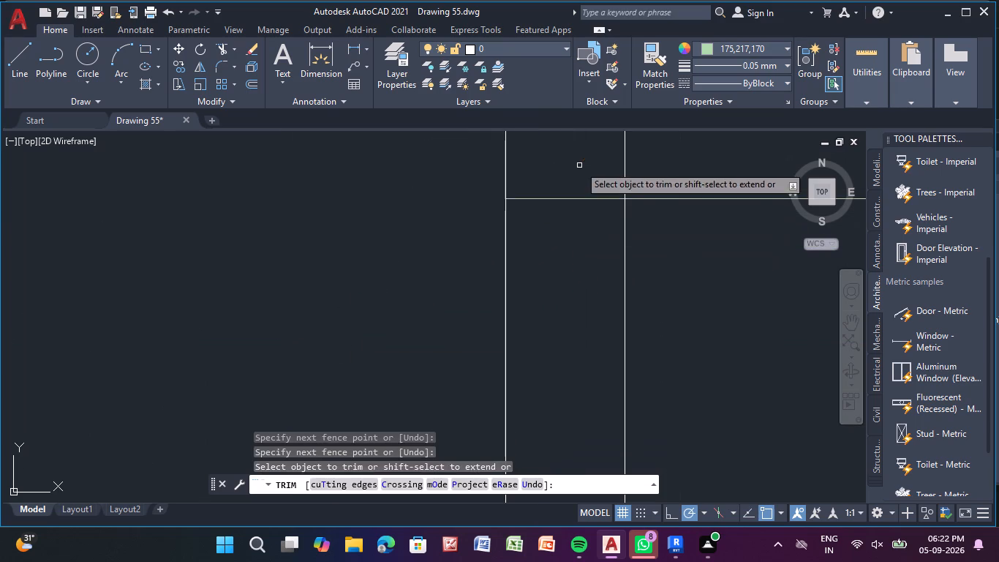
drag(579, 165, 562, 293)
scroll(567, 285, down, 12)
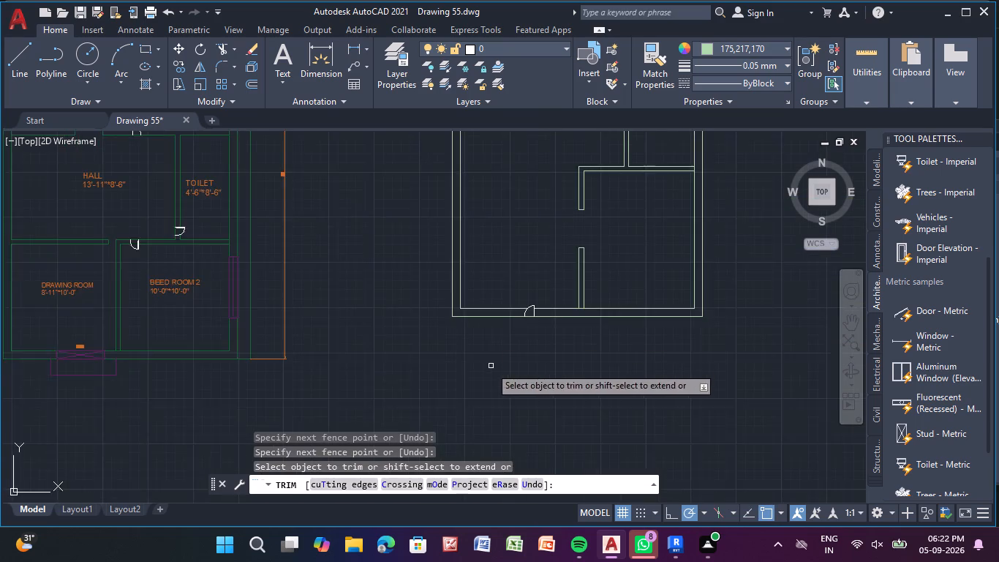
Trim the upper-right room's bottom wall inner line across its door opening, including the short piece within the door leaf.
scroll(483, 379, down, 1)
middle_drag(502, 264, 427, 362)
scroll(508, 271, up, 2)
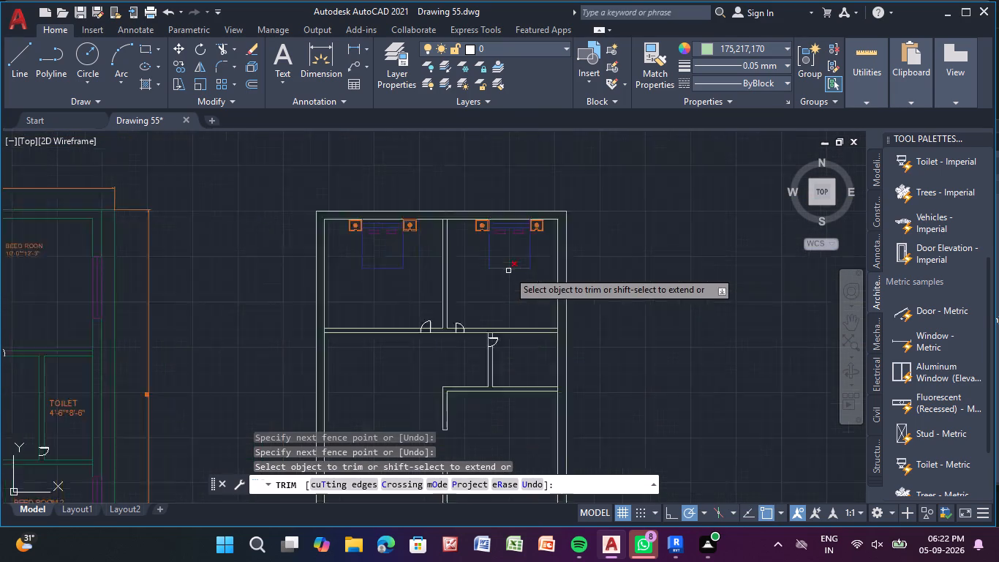
scroll(508, 271, up, 3)
middle_drag(437, 391, 502, 268)
scroll(436, 391, up, 1)
middle_drag(415, 348, 505, 217)
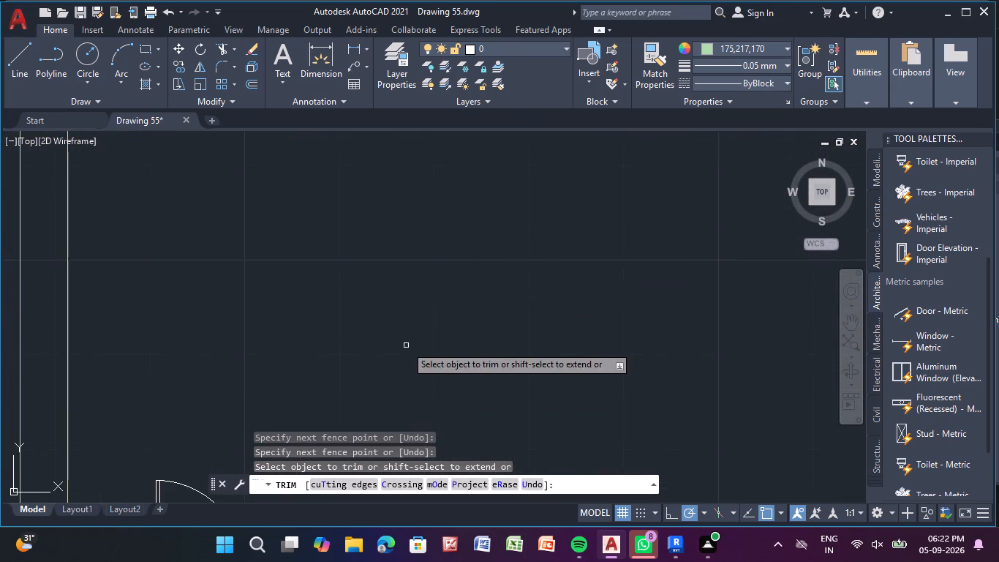
scroll(404, 358, down, 2)
middle_drag(407, 370, 506, 237)
scroll(426, 303, up, 4)
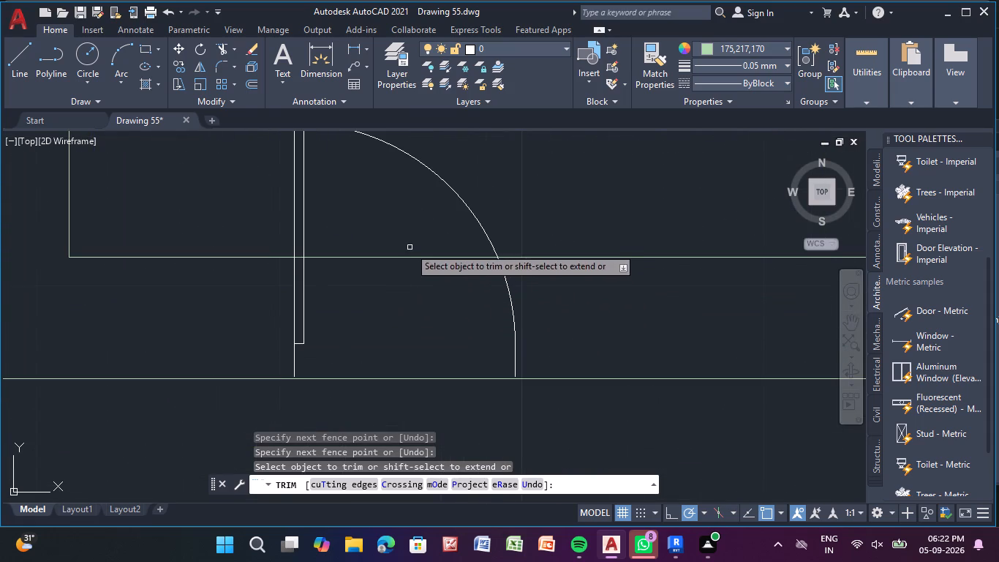
drag(413, 239, 408, 270)
scroll(291, 271, up, 4)
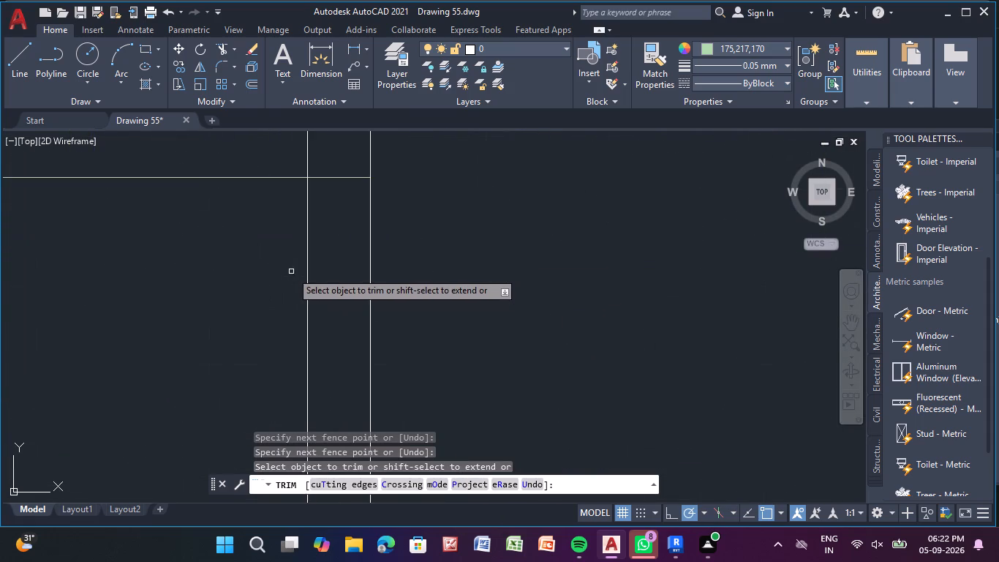
middle_drag(291, 271, 255, 315)
scroll(294, 223, up, 1)
drag(298, 208, 294, 244)
scroll(294, 244, down, 5)
scroll(143, 331, down, 3)
Trim the upper-left room's bottom wall inner line across its door opening, including the short piece within the door leaf.
middle_drag(137, 330, 298, 323)
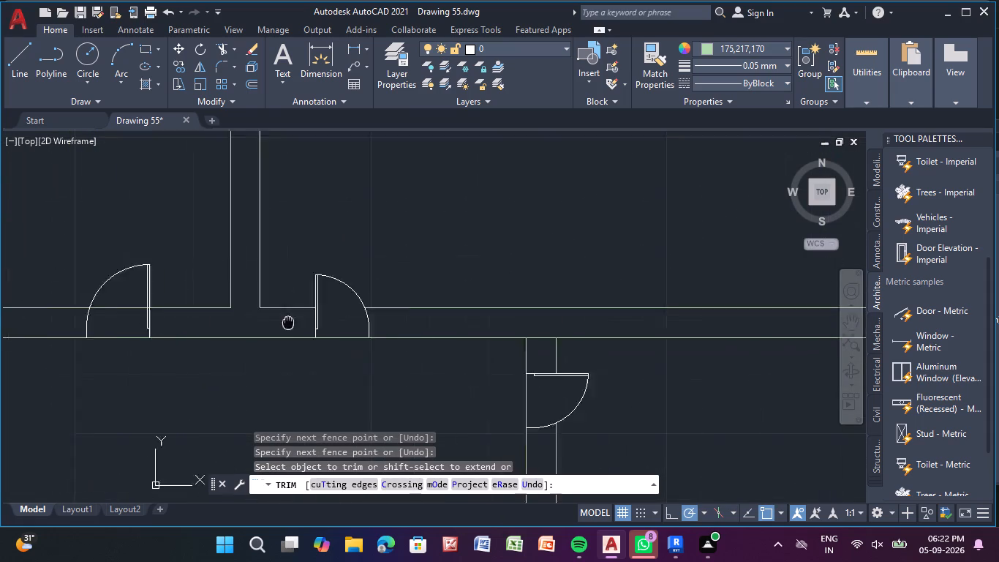
middle_drag(298, 323, 551, 309)
scroll(389, 285, up, 2)
drag(389, 285, 360, 324)
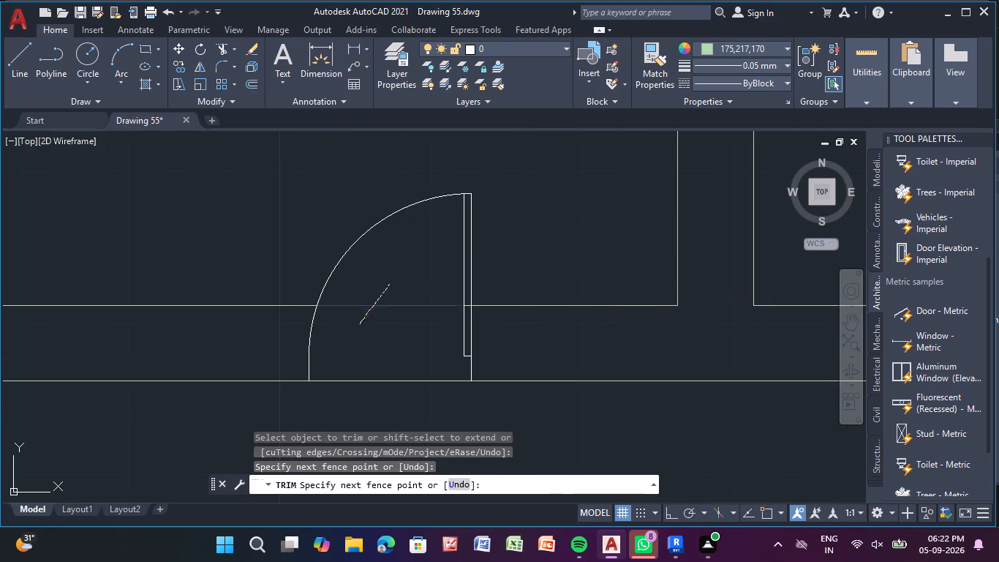
scroll(472, 301, up, 4)
drag(445, 314, 439, 351)
scroll(453, 337, down, 5)
scroll(586, 374, down, 2)
scroll(663, 415, down, 1)
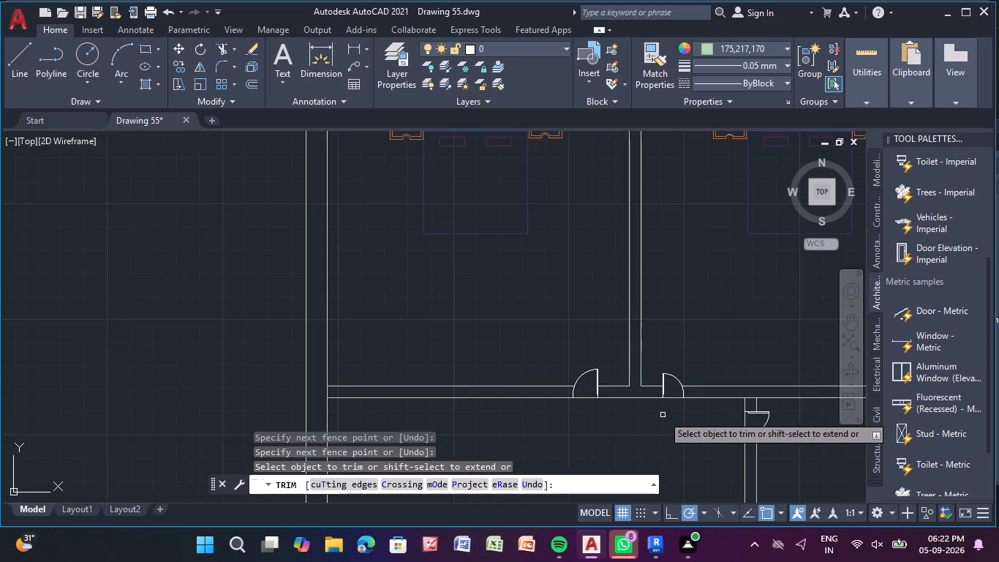
middle_drag(661, 415, 419, 312)
scroll(661, 415, down, 1)
key(Escape)
key(Escape)
key(Escape)
key(Escape)
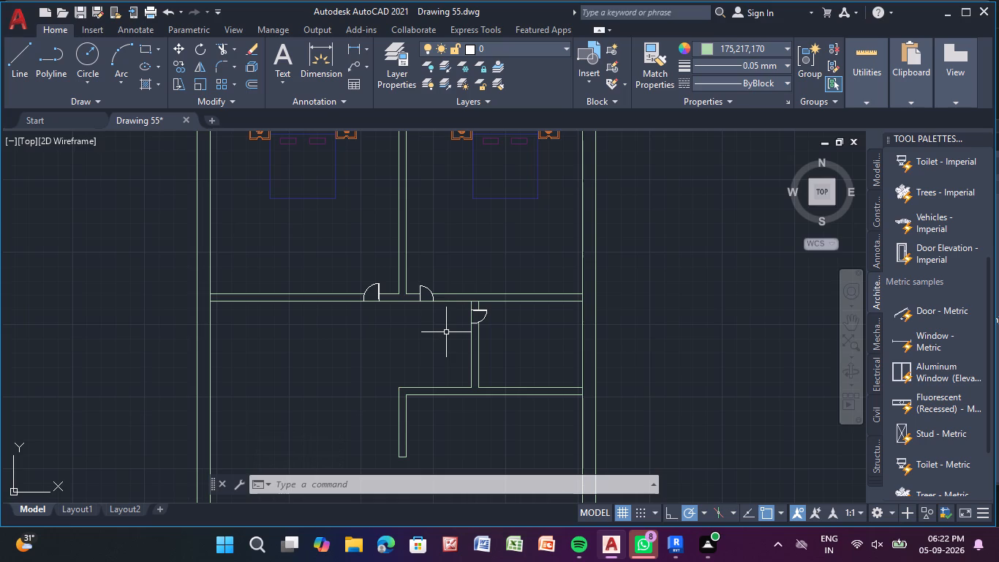
middle_drag(436, 343, 402, 186)
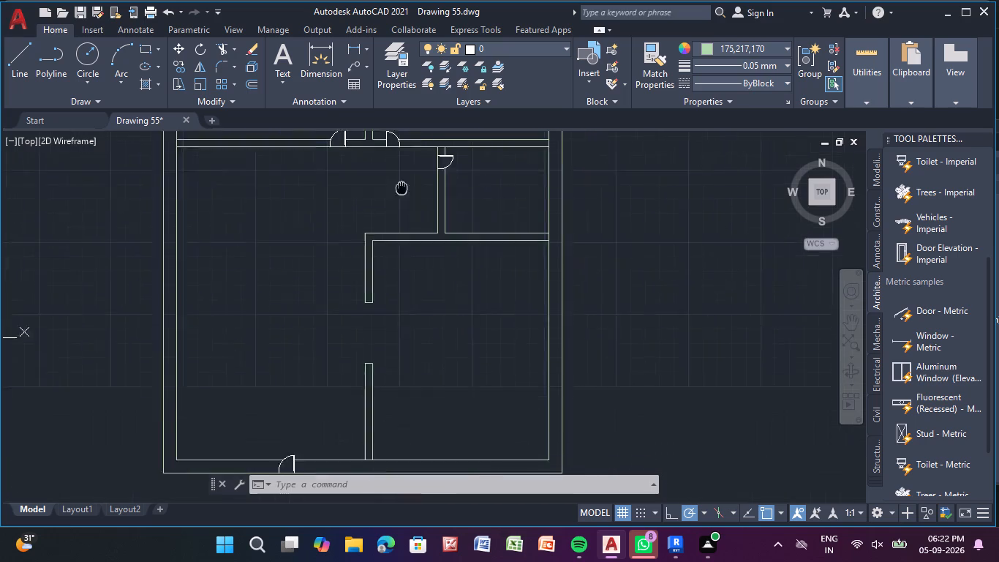
Draw a rectangle about 5'-10" by 2'-9" in the middle of the lower-right room, using the ByLayer colour.
middle_drag(402, 186, 400, 140)
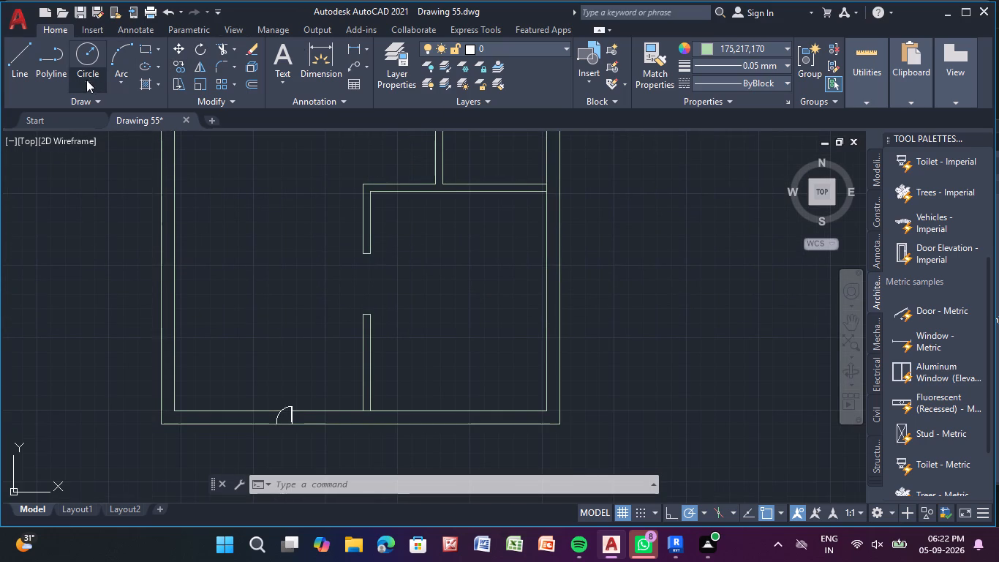
click(151, 50)
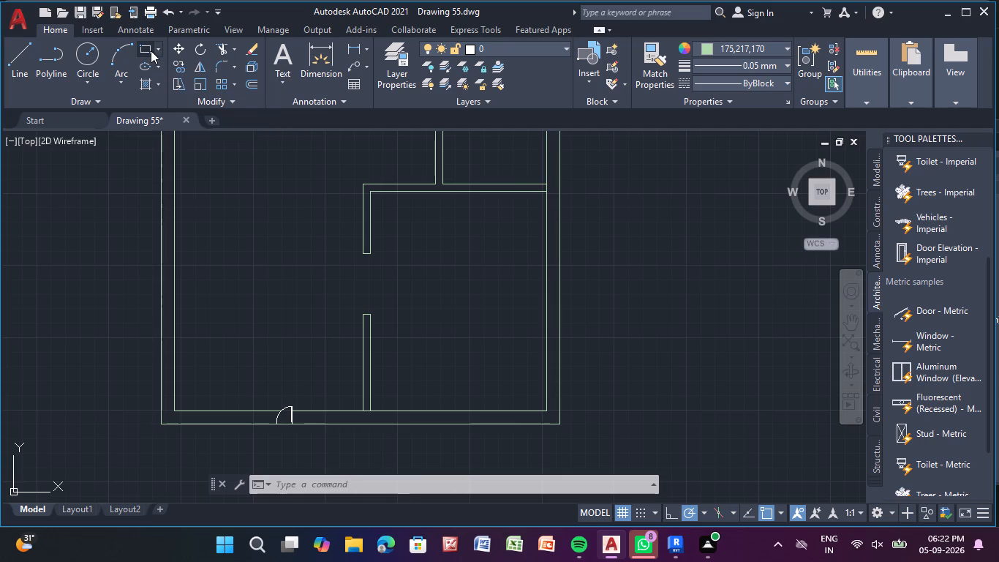
click(736, 50)
click(723, 69)
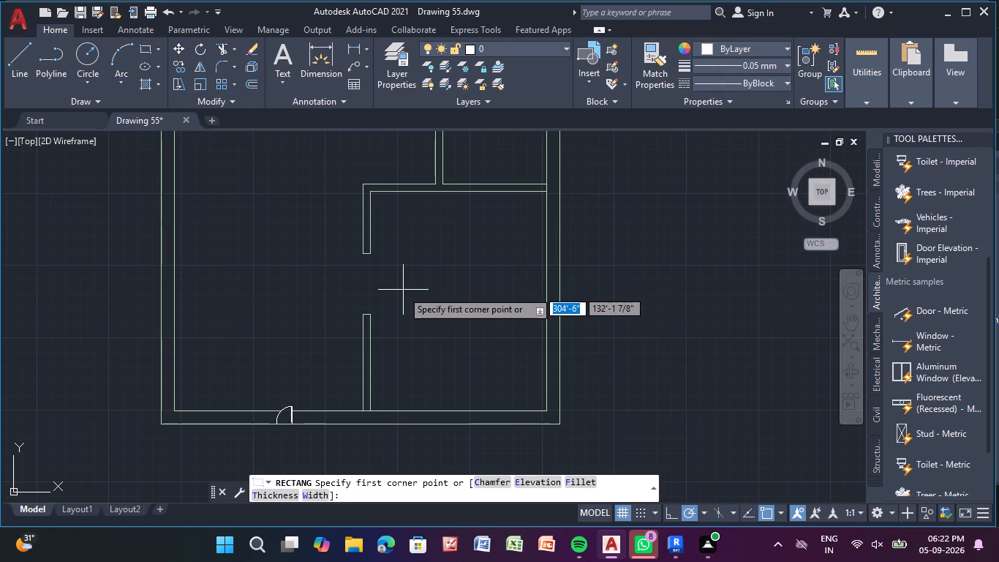
click(411, 294)
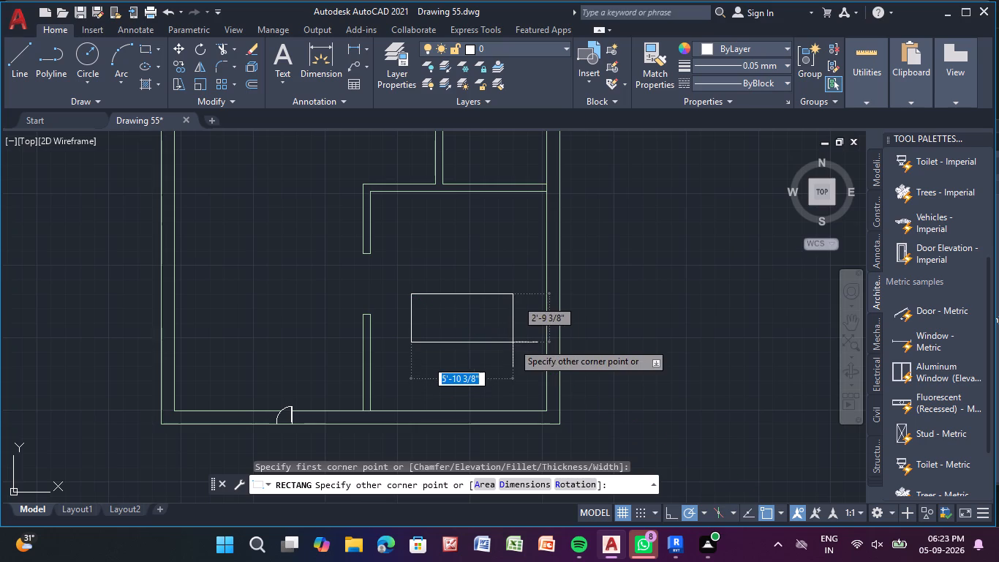
click(513, 342)
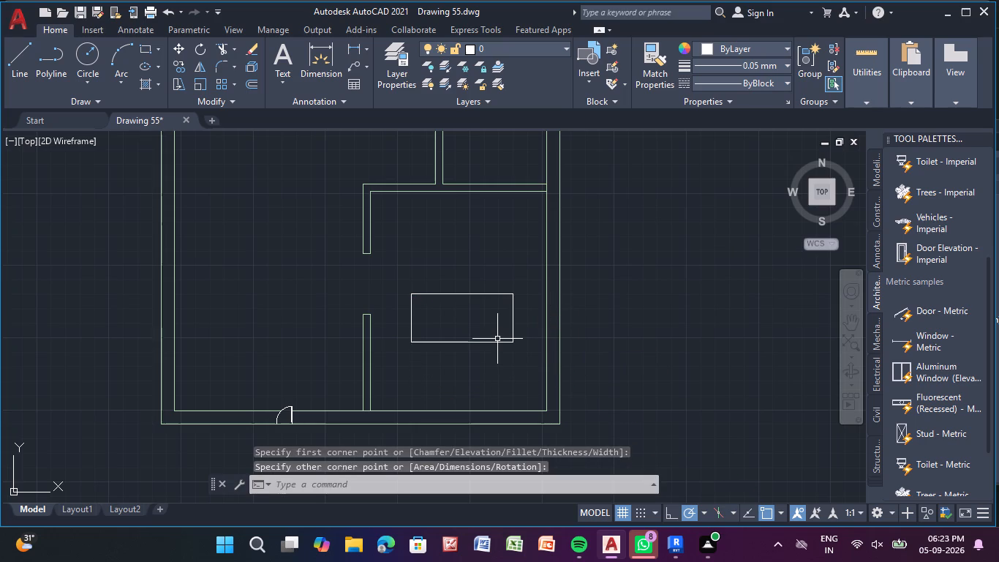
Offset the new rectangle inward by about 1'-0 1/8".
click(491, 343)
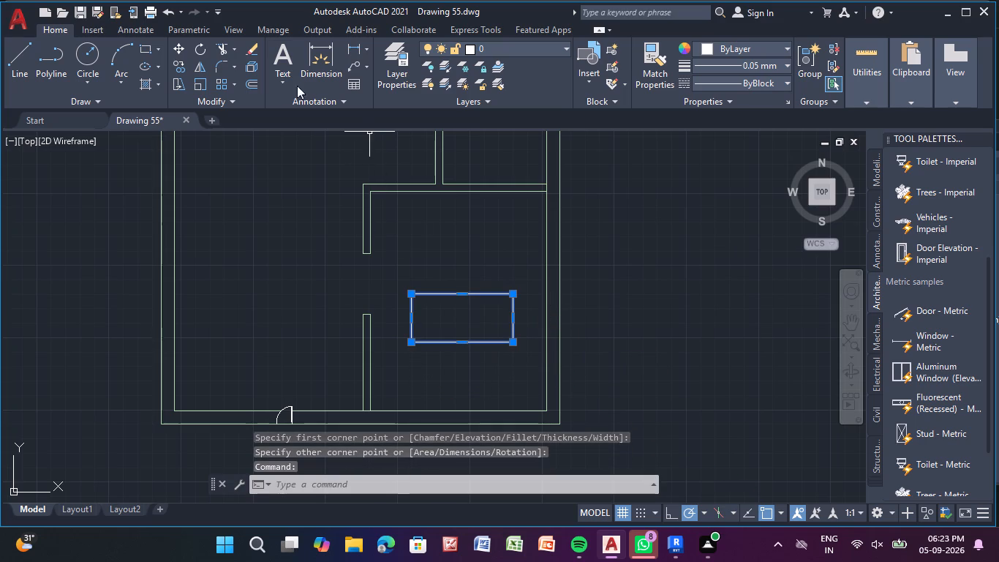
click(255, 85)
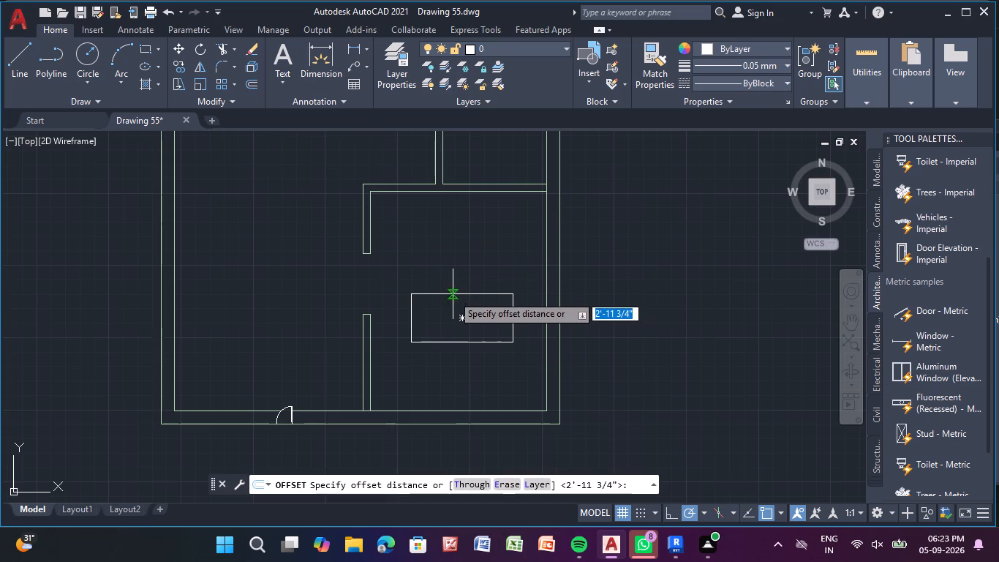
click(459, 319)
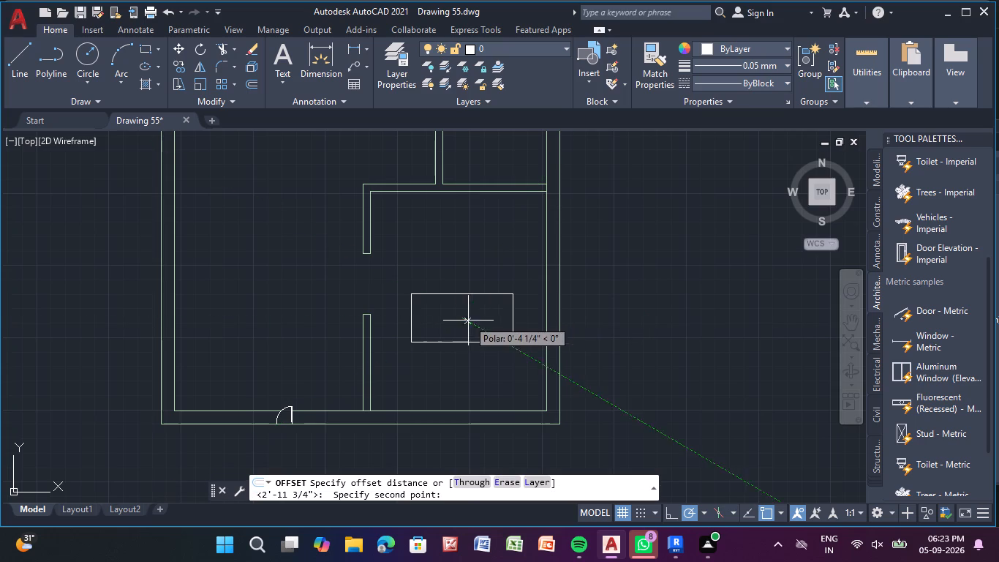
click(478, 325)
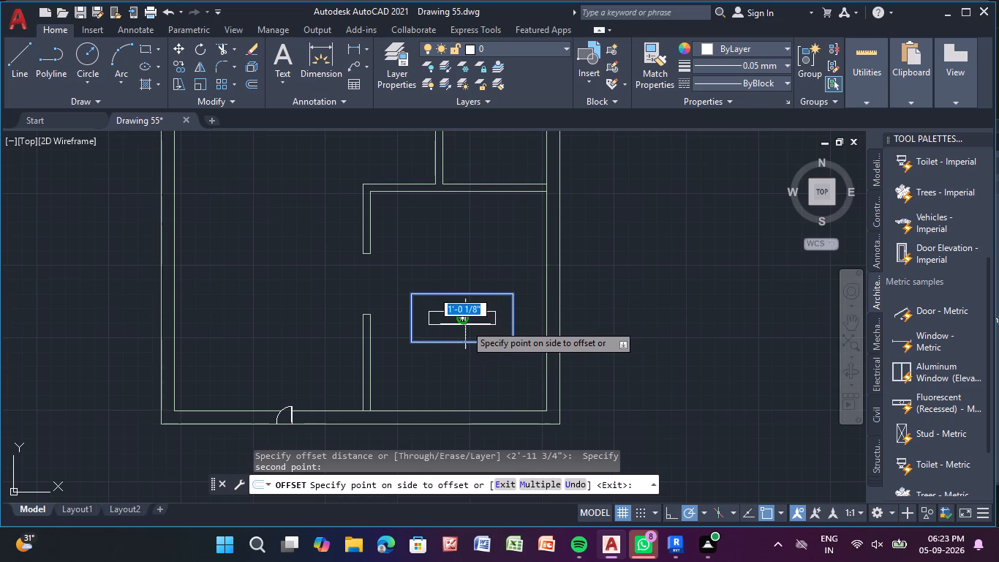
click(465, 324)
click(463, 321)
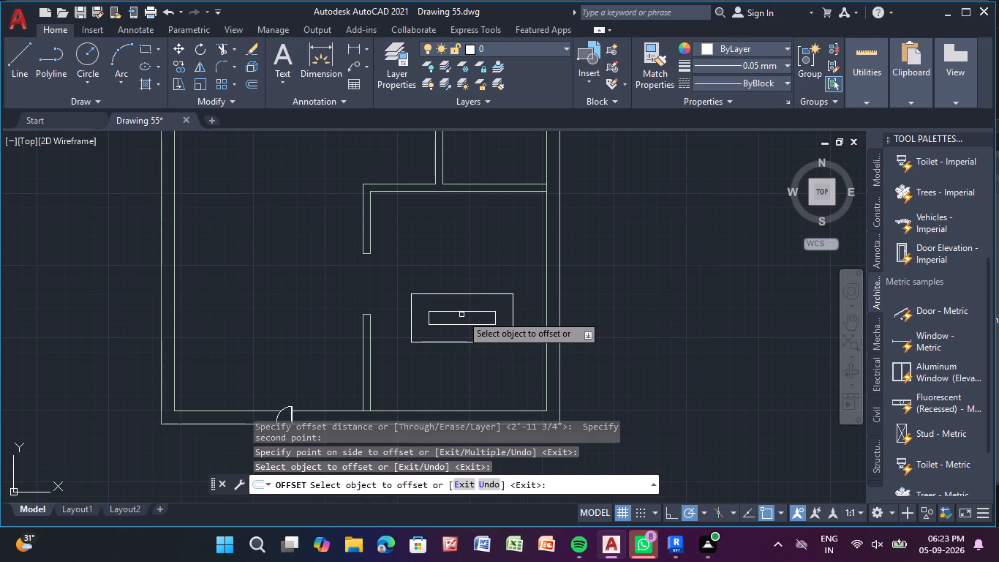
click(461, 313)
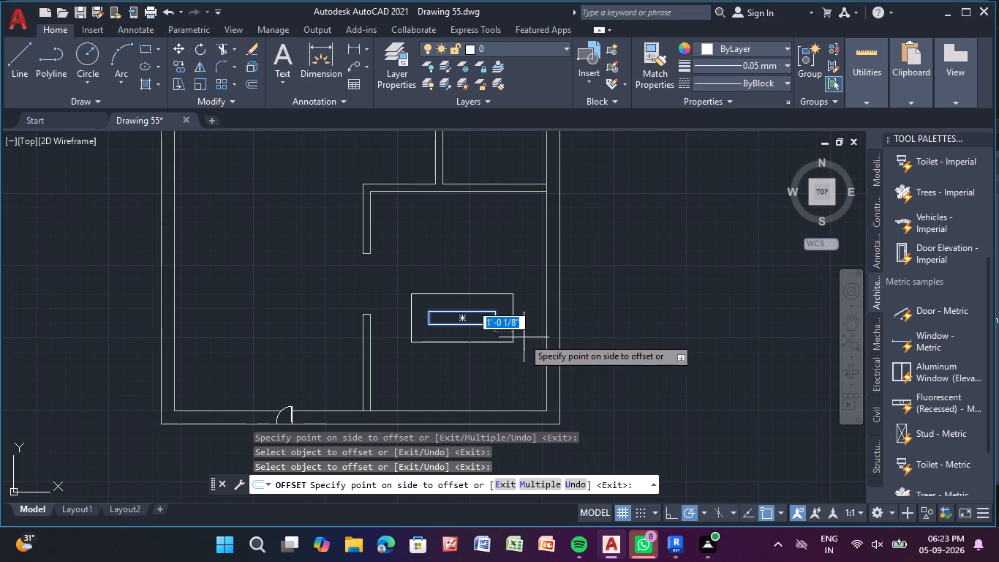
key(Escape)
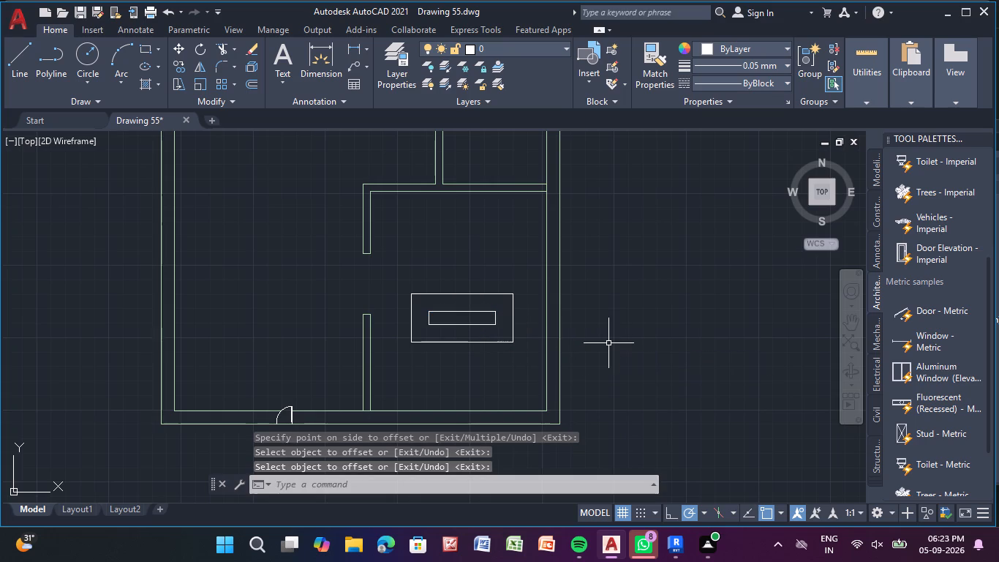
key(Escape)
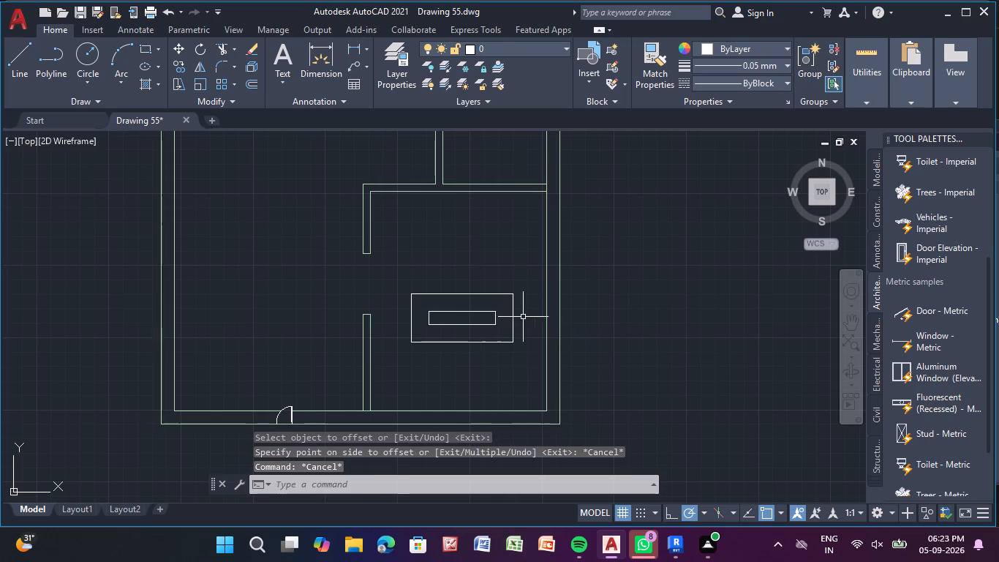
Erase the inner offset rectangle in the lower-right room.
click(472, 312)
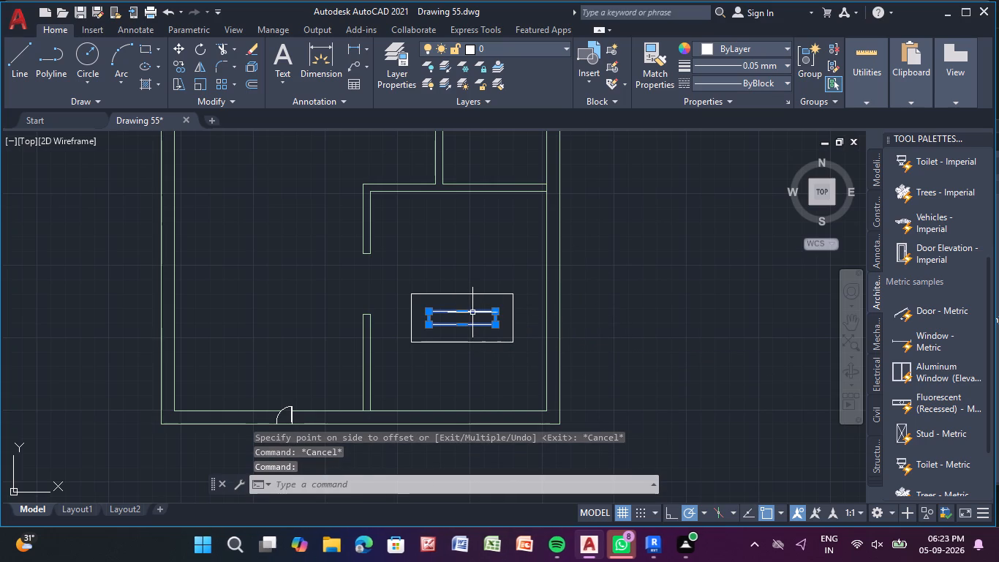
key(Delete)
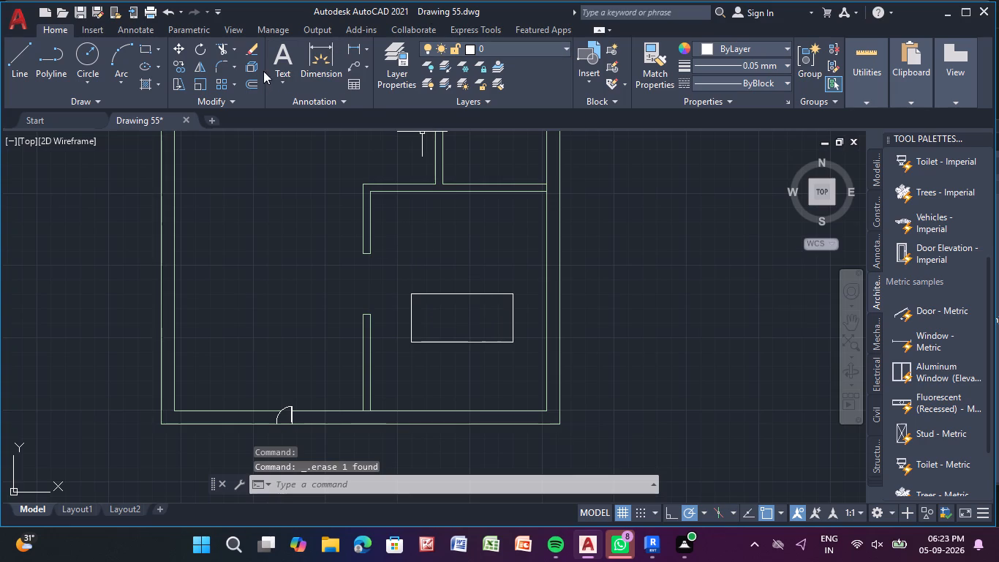
Offset the lower-right room's rectangle inward by 7.5".
click(254, 84)
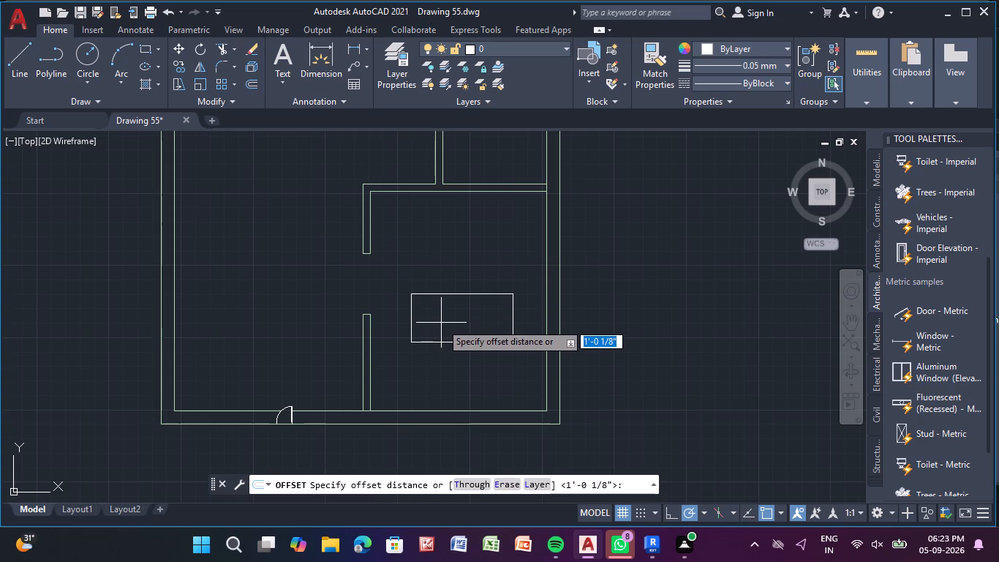
key(Return)
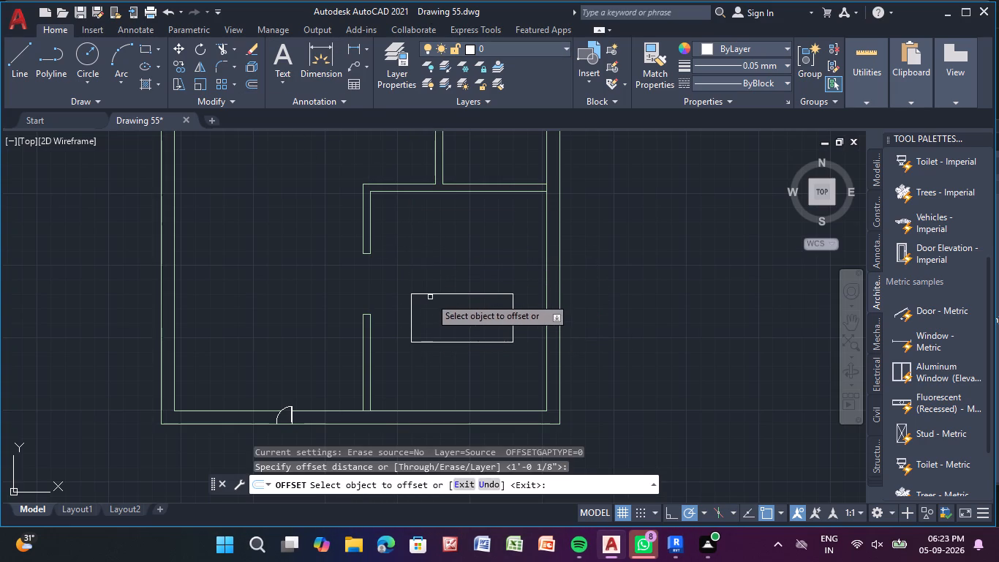
click(437, 294)
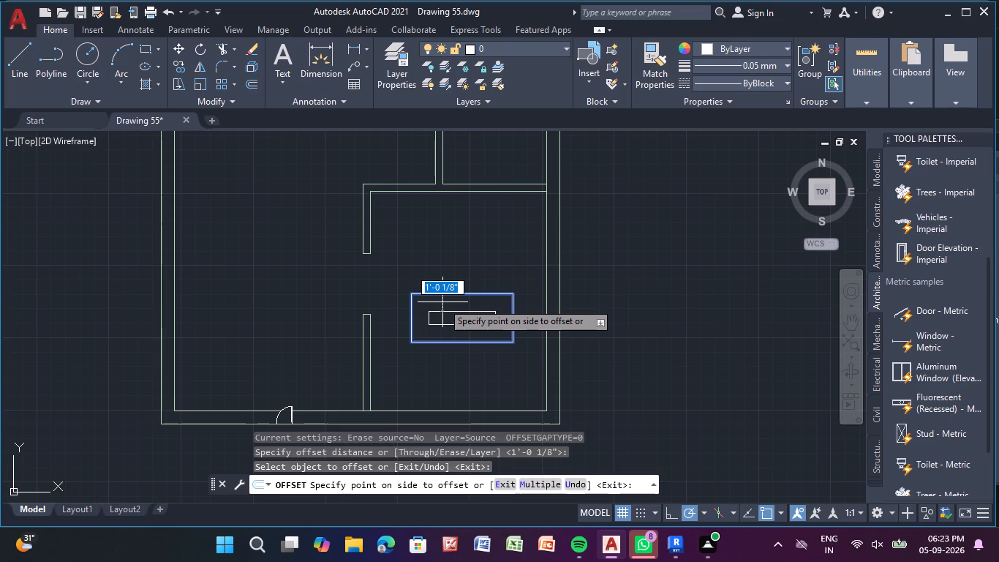
text(7.5)
key(shift+quotedbl)
key(Return)
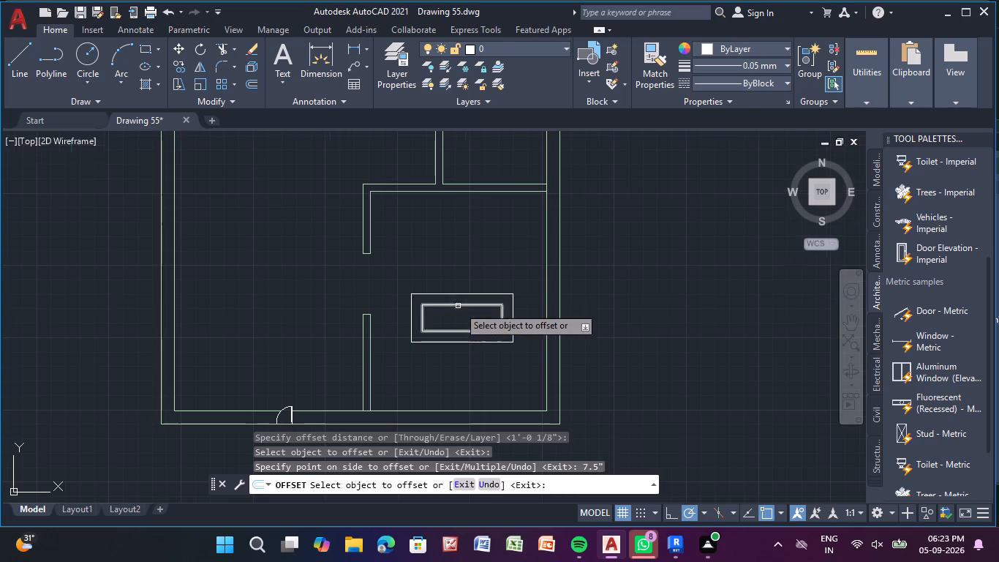
scroll(459, 307, down, 2)
scroll(437, 301, up, 3)
key(Escape)
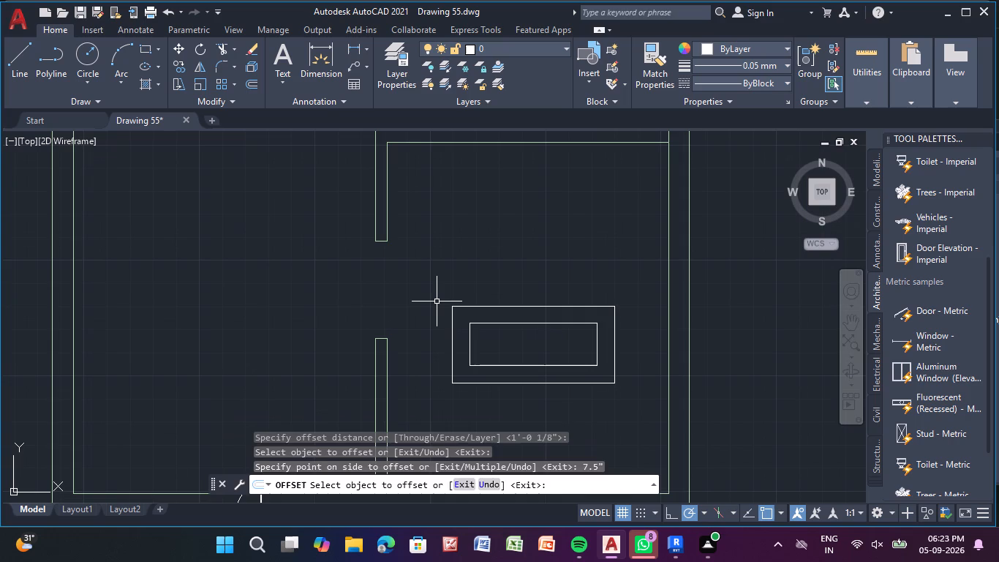
key(Escape)
Group the outer and inner rectangles in the lower-right room.
scroll(437, 302, down, 3)
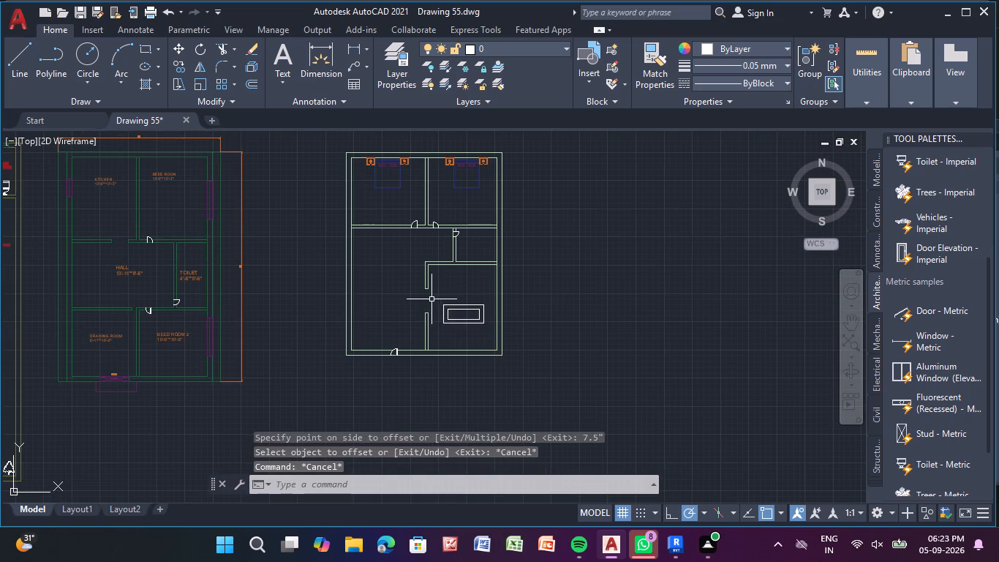
scroll(449, 305, up, 2)
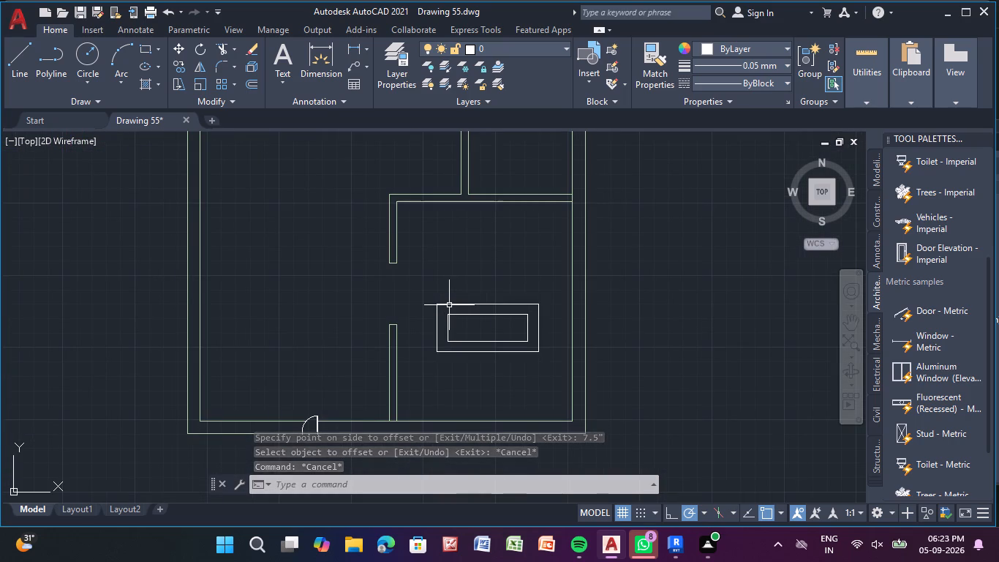
scroll(449, 306, up, 1)
drag(406, 298, 612, 326)
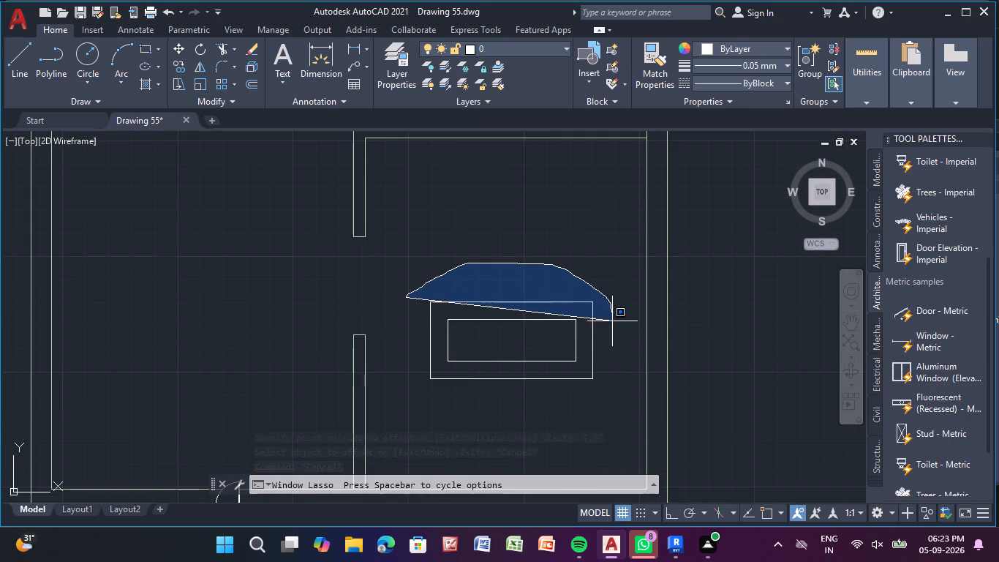
drag(612, 326, 392, 415)
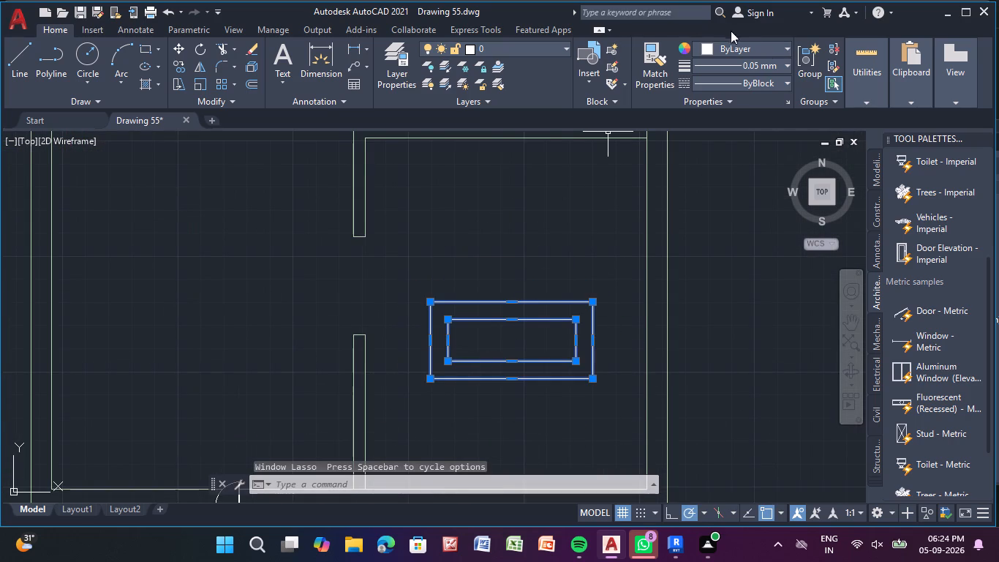
double_click(815, 46)
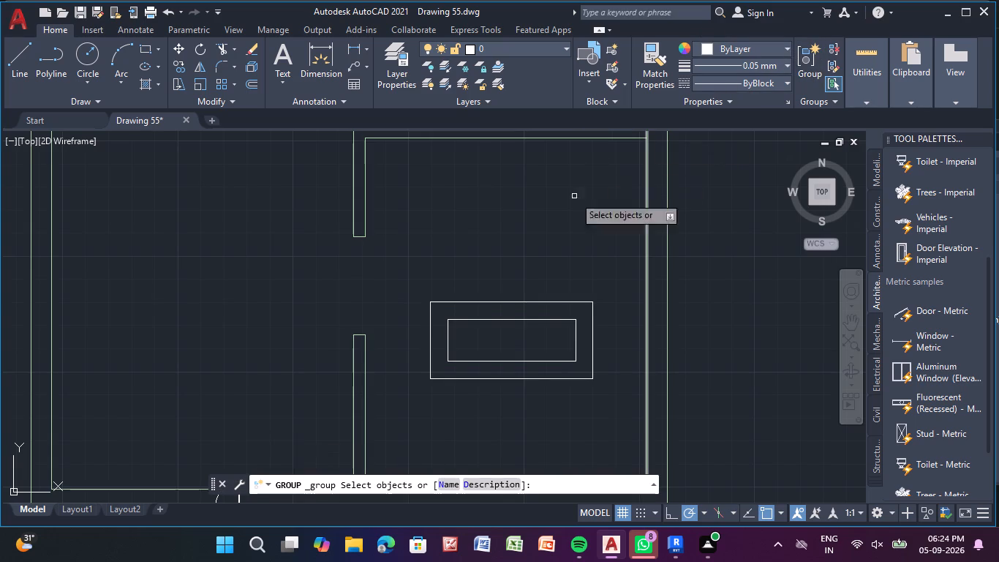
click(514, 302)
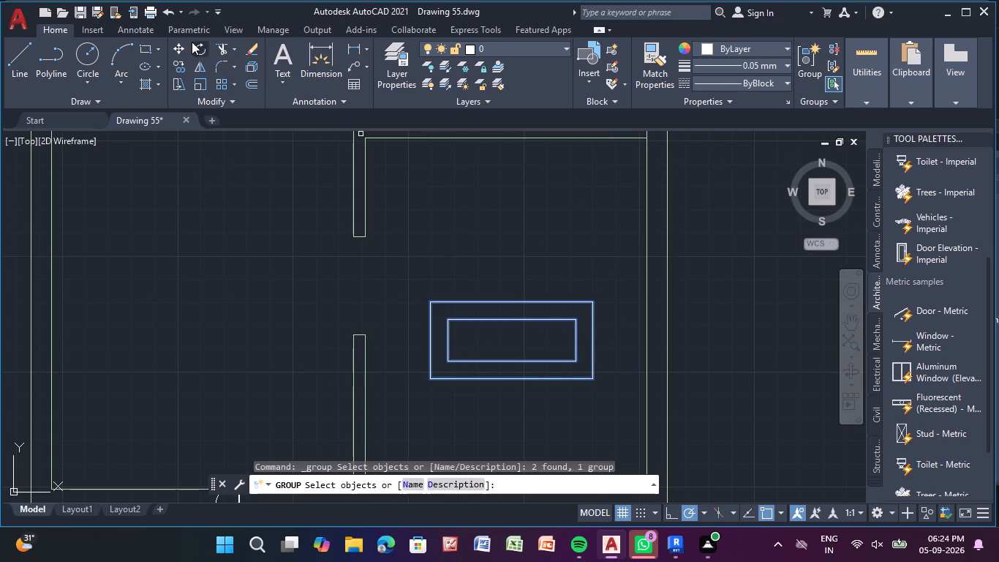
Move the grouped rectangles about 2'-6" at 240°, towards the lower-left corner of the lower-right room.
click(204, 50)
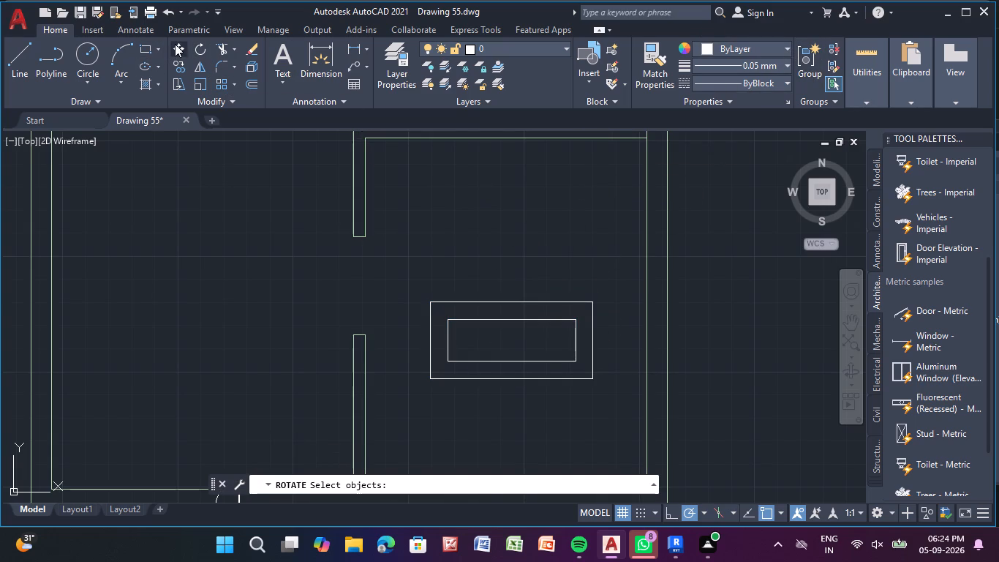
double_click(175, 44)
click(501, 378)
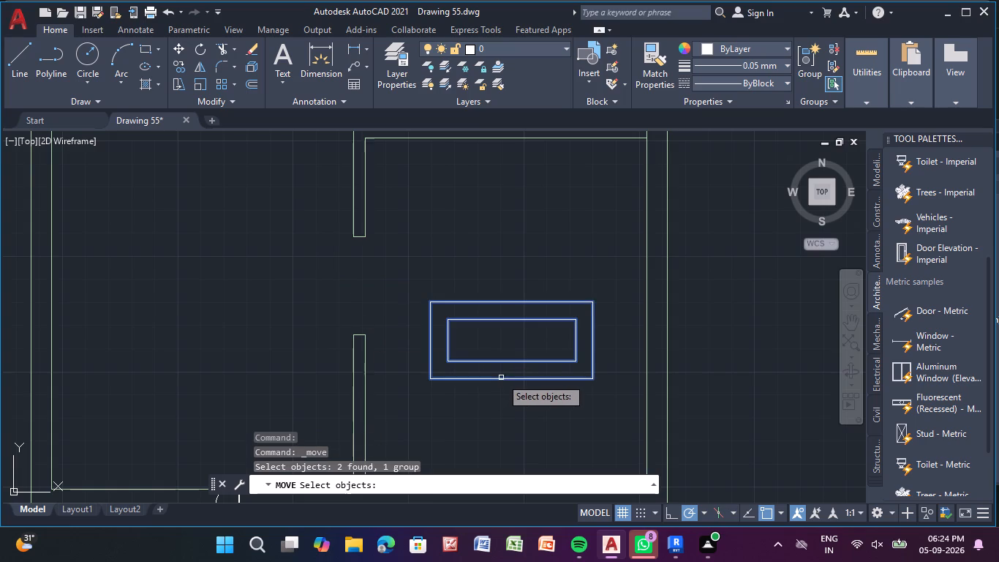
key(Return)
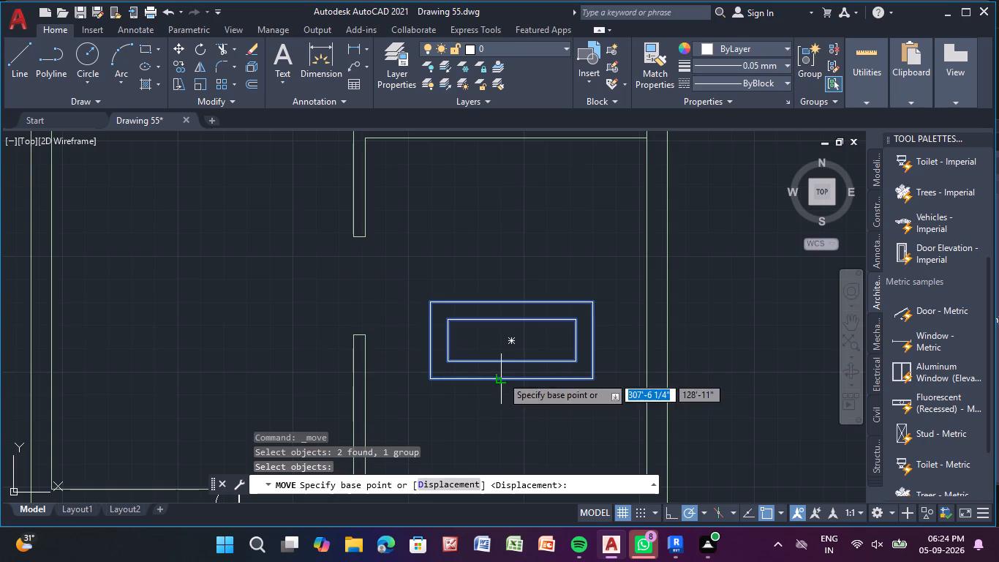
click(502, 376)
middle_drag(494, 438, 492, 435)
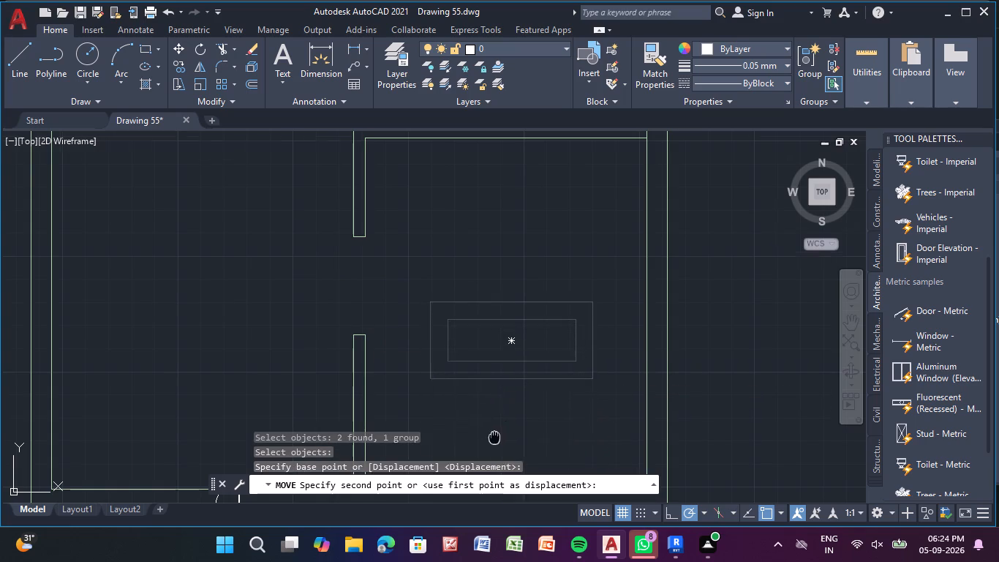
middle_drag(492, 435, 445, 311)
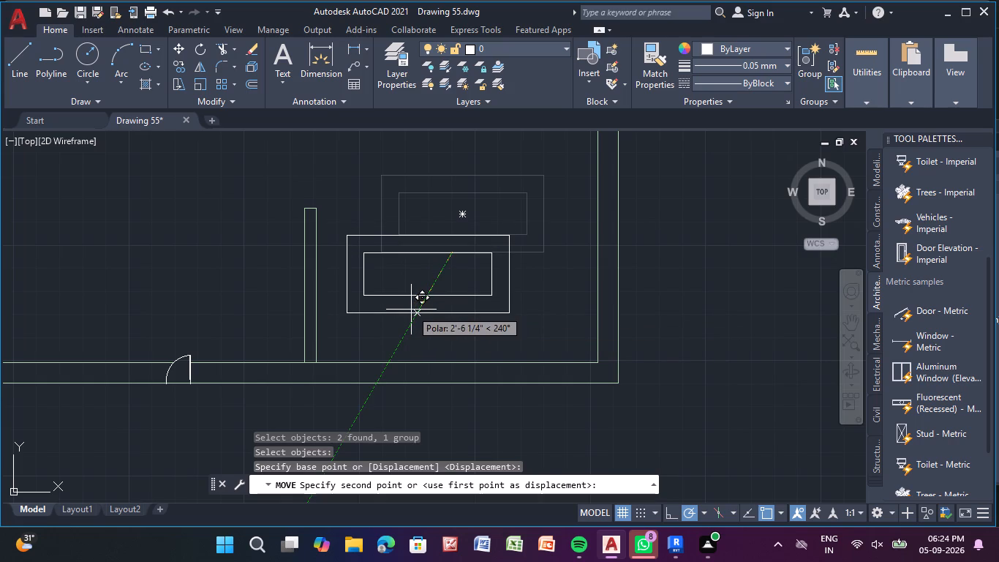
click(411, 310)
Copy a dining chair from the furnished plan's dining table to below the lower-left part of the new plan's table.
scroll(73, 263, down, 2)
middle_drag(75, 261, 280, 247)
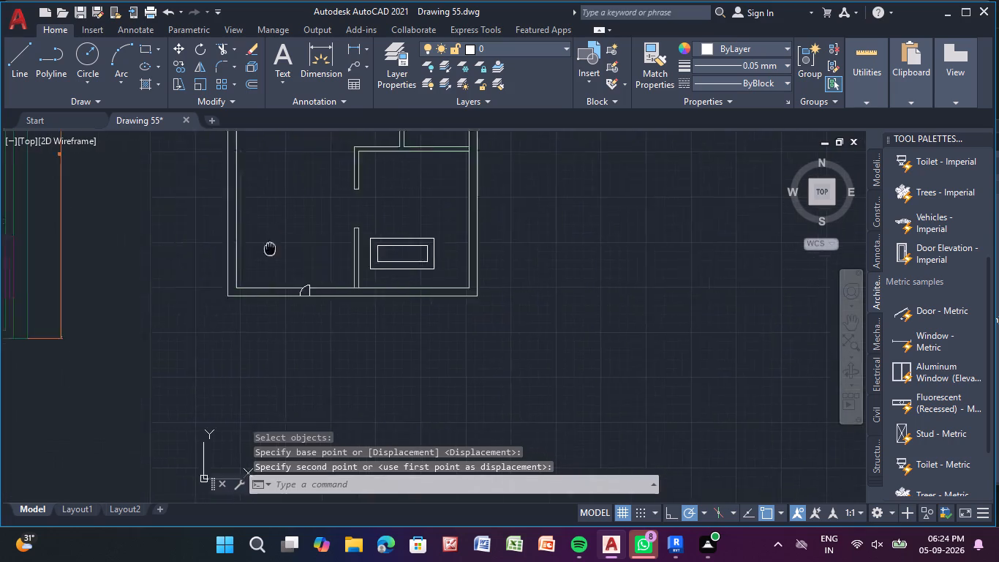
middle_drag(280, 247, 460, 240)
scroll(121, 299, down, 1)
middle_drag(121, 299, 460, 302)
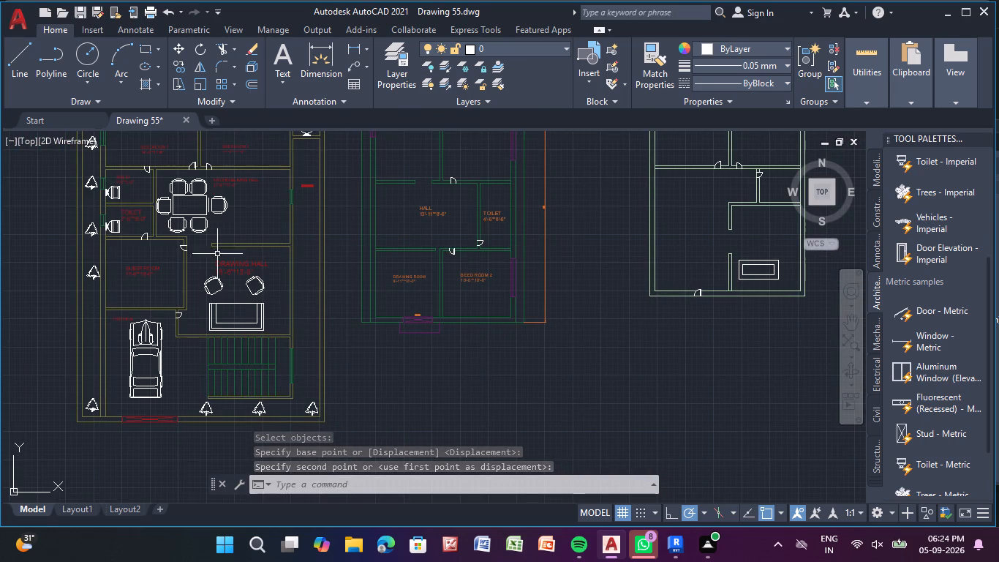
click(197, 232)
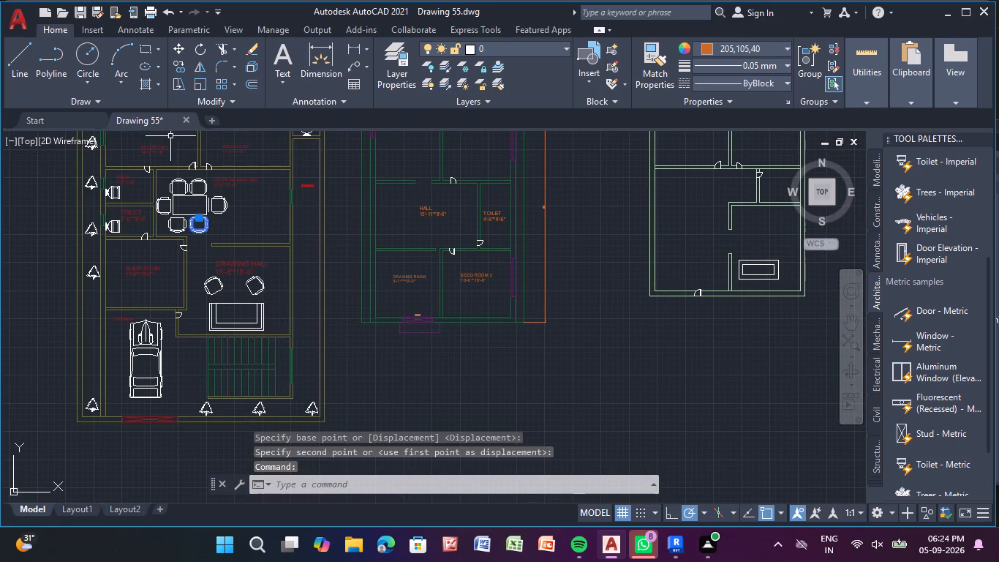
click(180, 68)
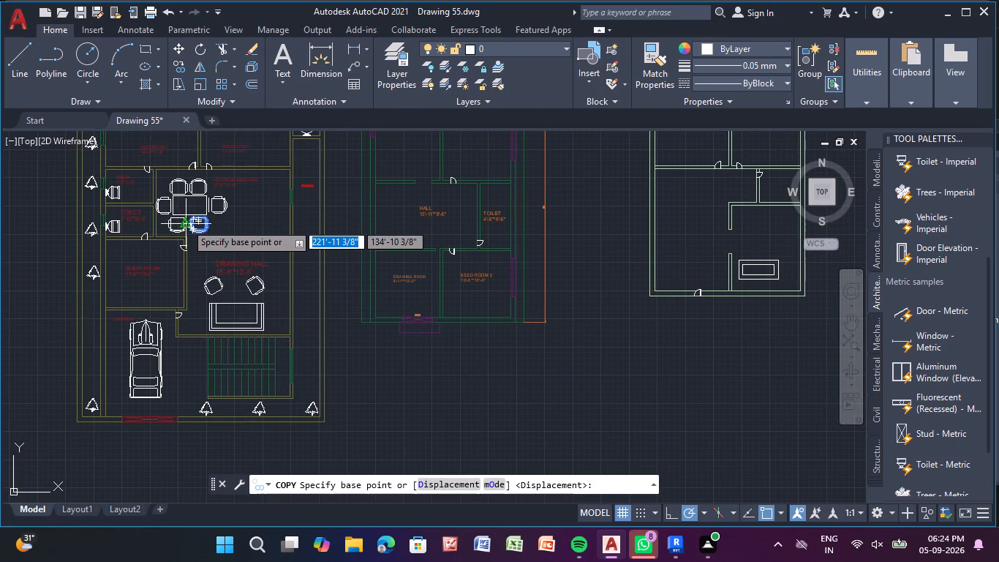
click(201, 227)
scroll(750, 300, up, 3)
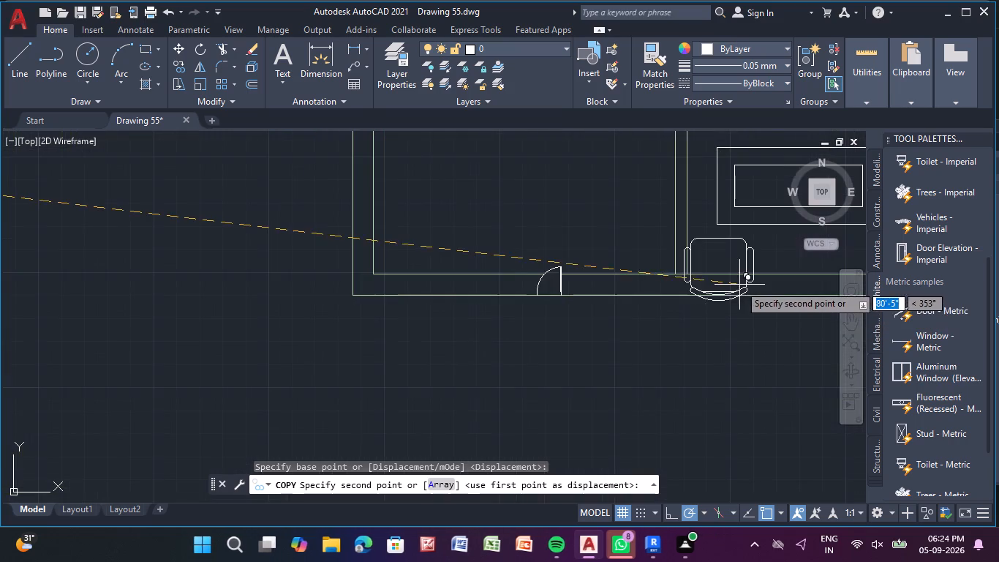
middle_drag(739, 284, 395, 353)
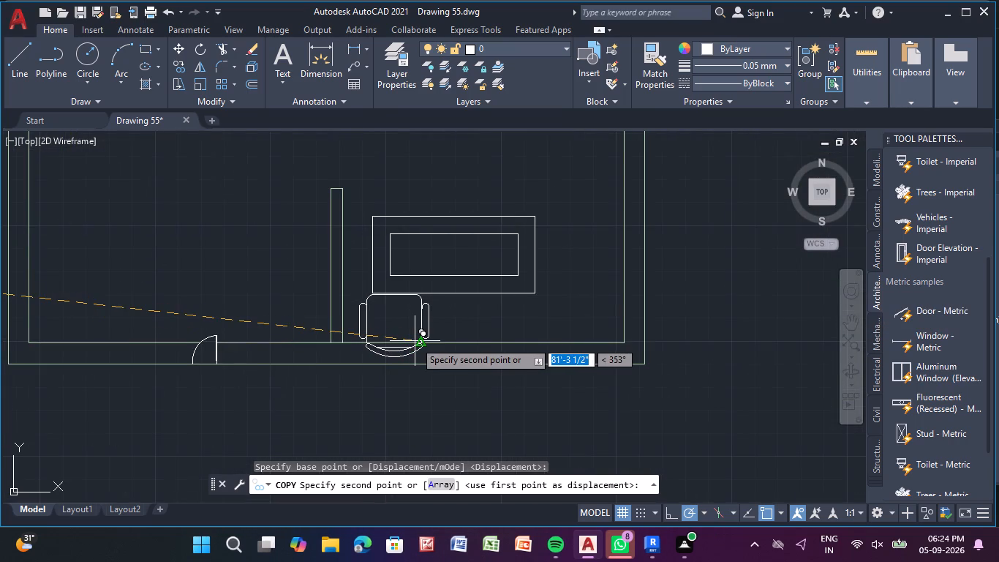
click(415, 341)
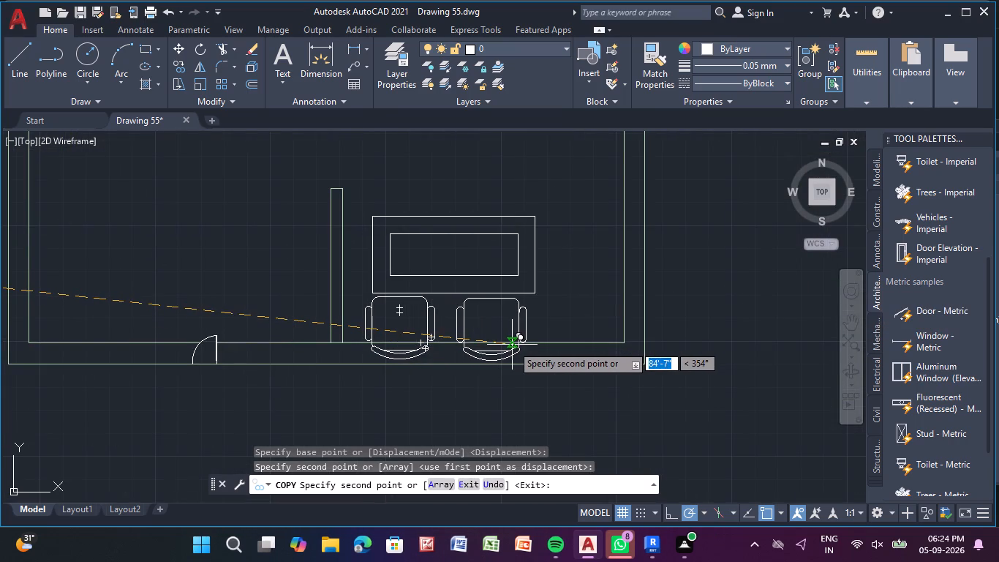
key(Escape)
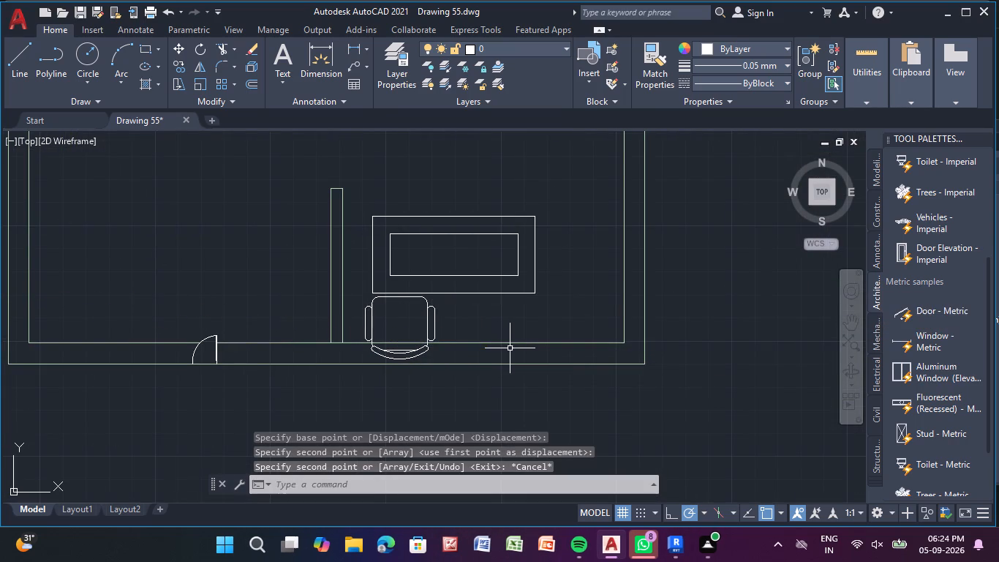
Scale down the copied chair about its front-edge midpoint so it fits between the table and the bottom wall.
click(403, 298)
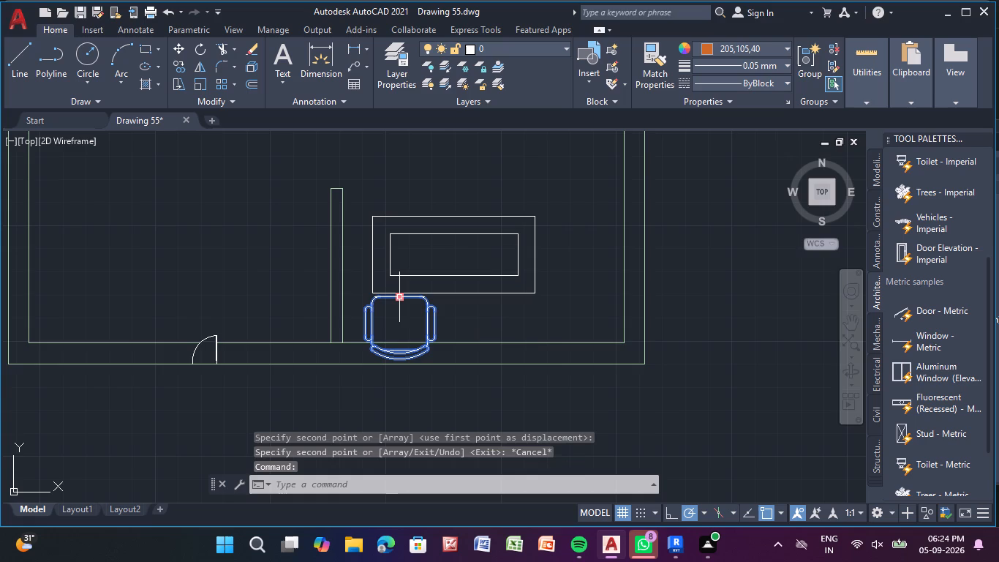
text(SC)
key(Return)
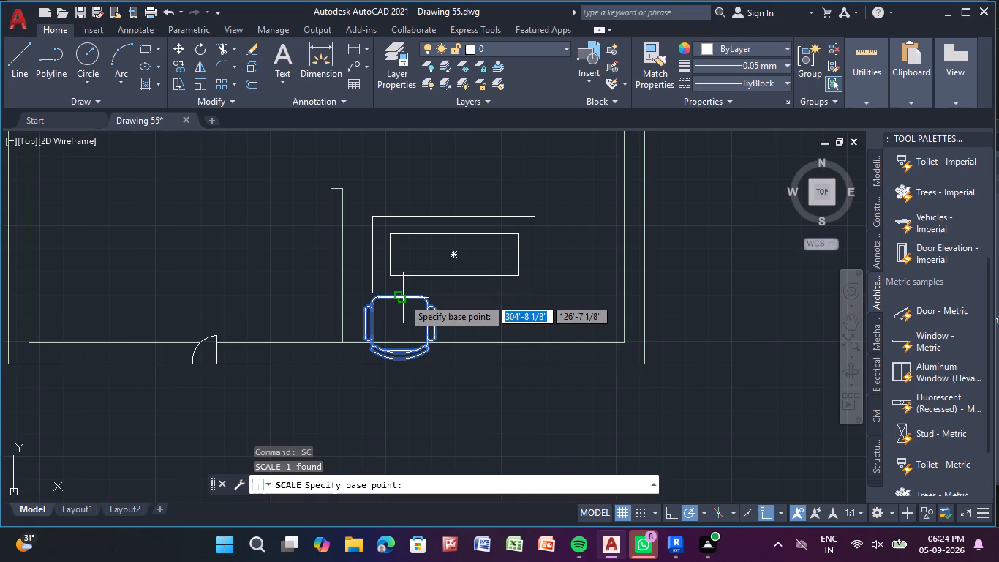
click(403, 297)
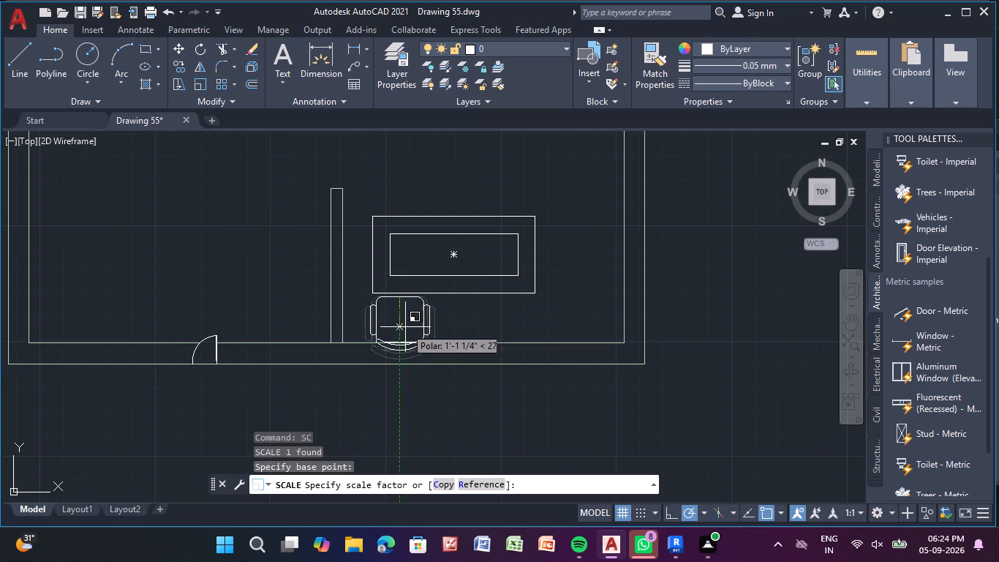
scroll(407, 318, up, 3)
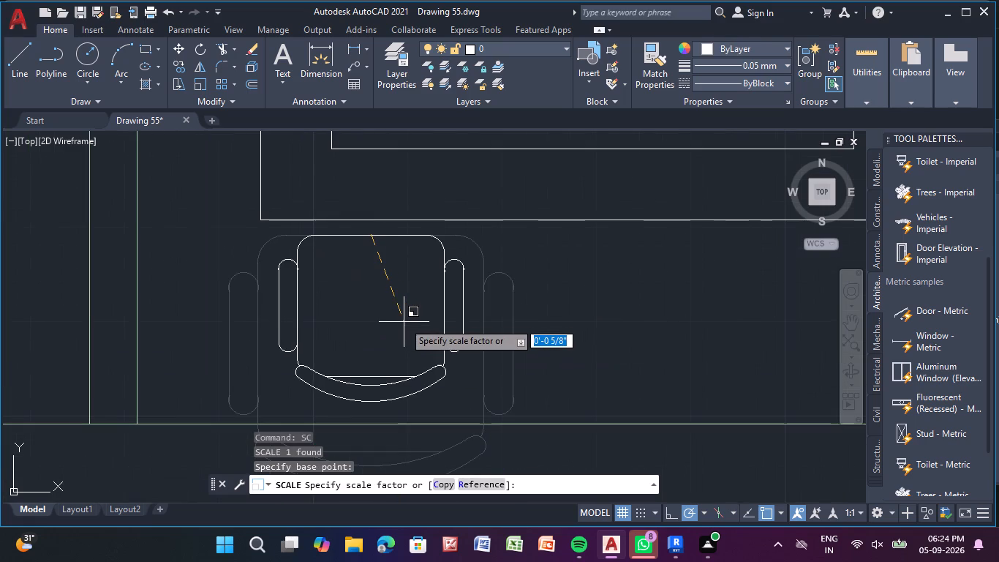
click(392, 312)
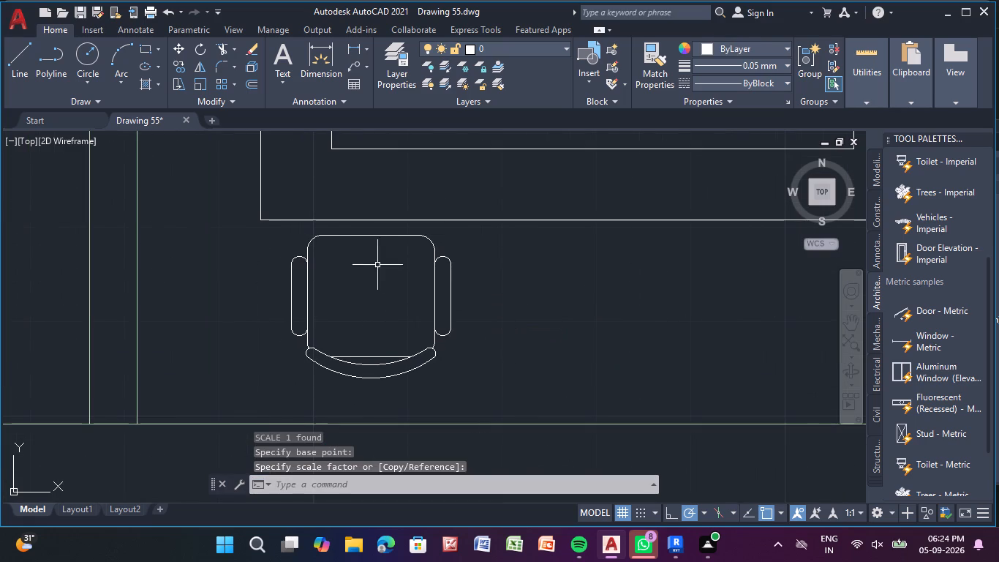
Copy the reduced chair twice to the right, making a row of three along the table's lower edge.
click(352, 235)
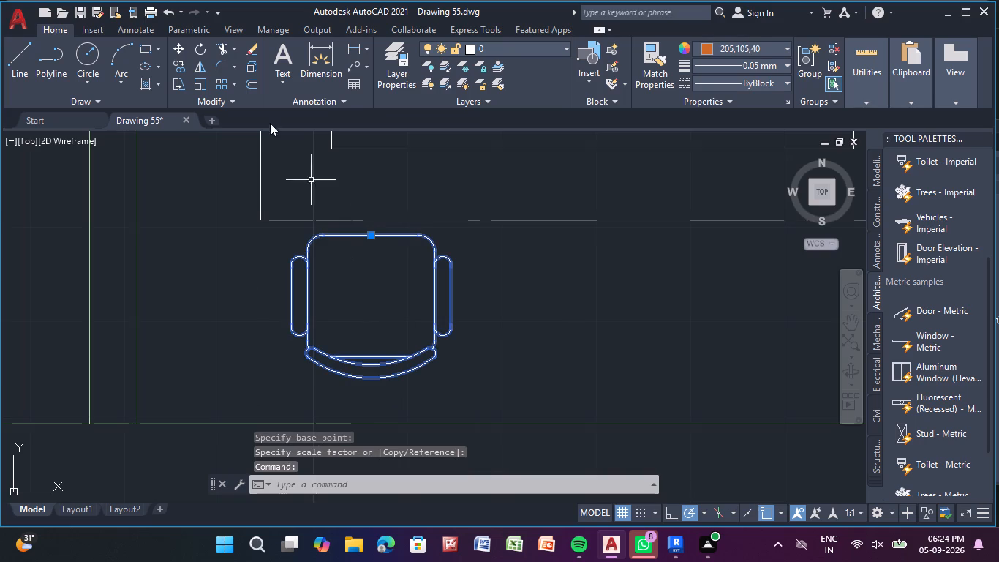
click(182, 64)
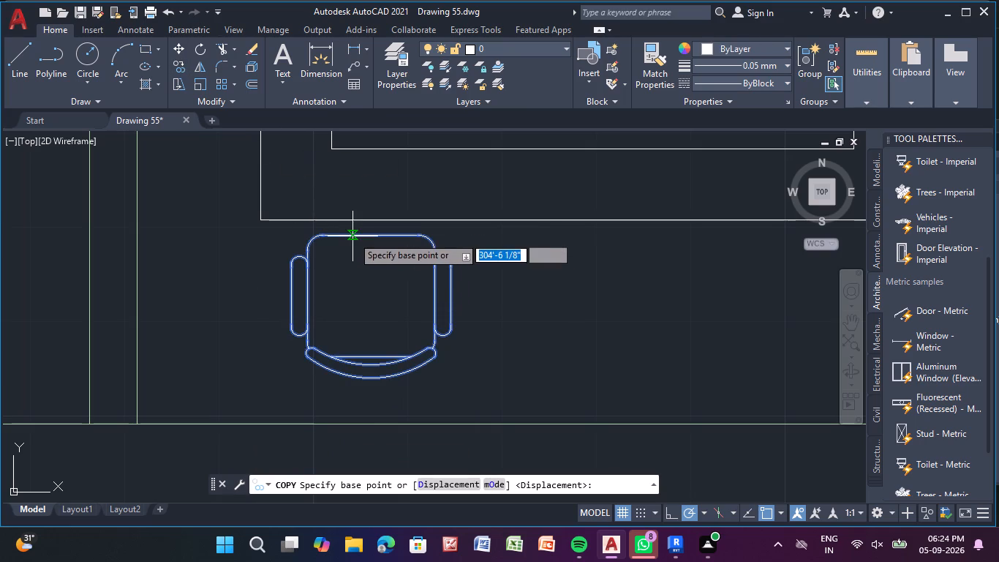
click(355, 236)
scroll(616, 236, down, 2)
middle_drag(615, 235, 505, 258)
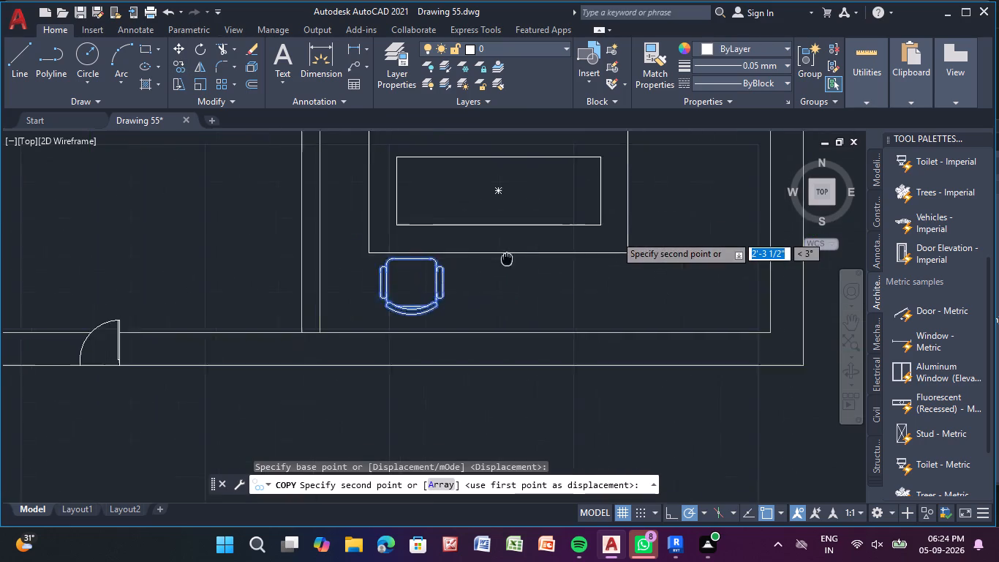
middle_drag(505, 258, 369, 271)
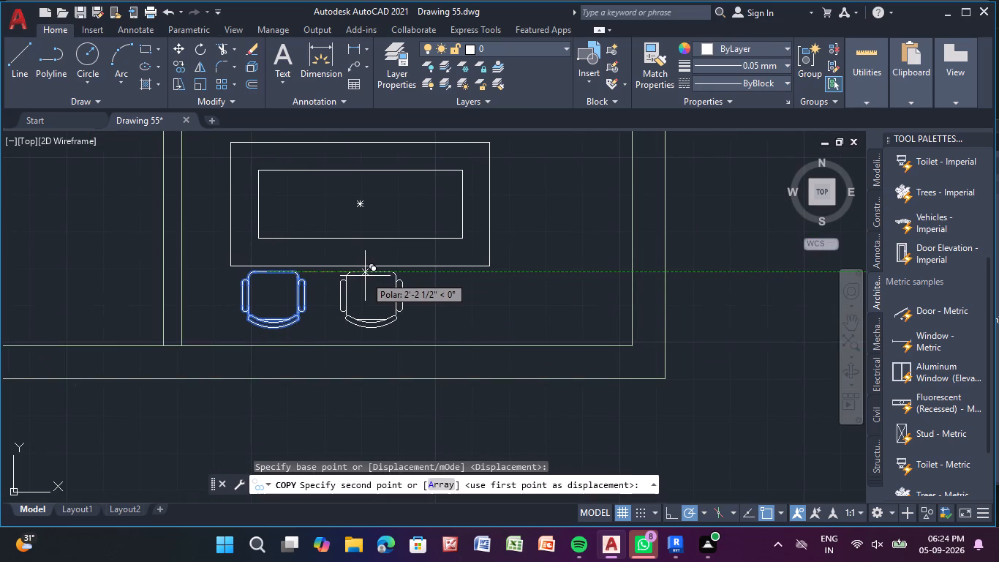
click(356, 276)
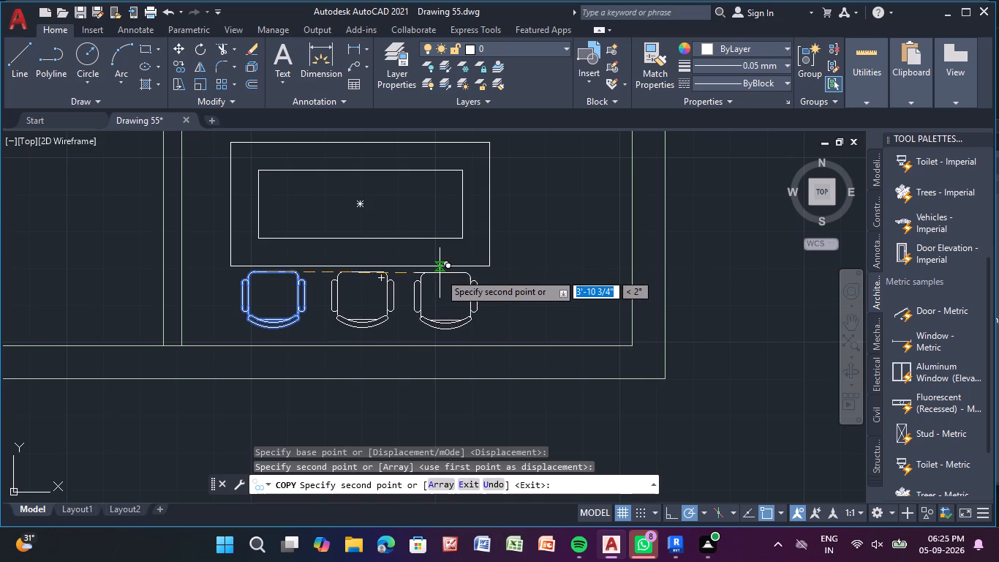
click(440, 273)
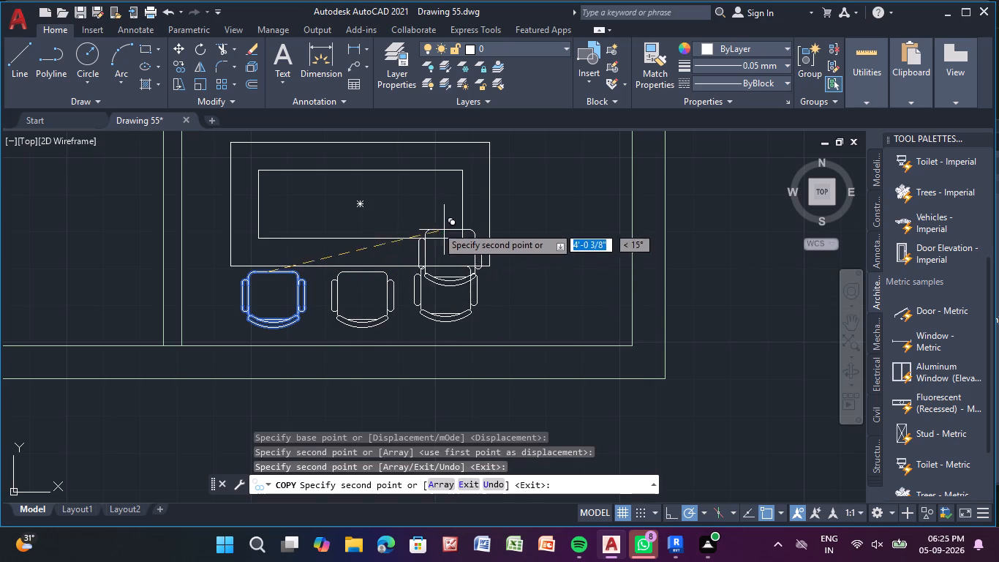
key(Escape)
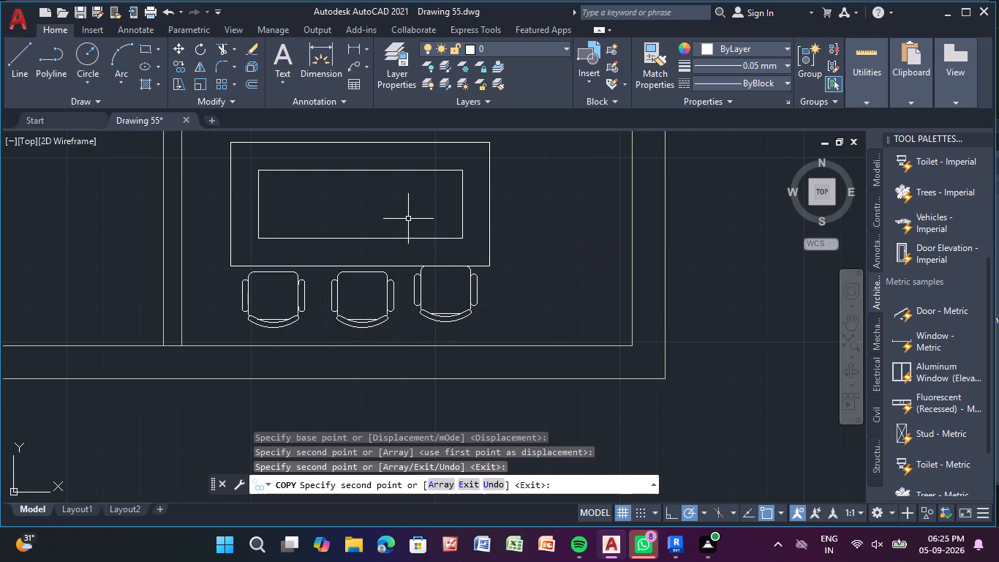
Move the rightmost chair slightly down from the table edge, roughly in line with the other two chairs.
click(458, 321)
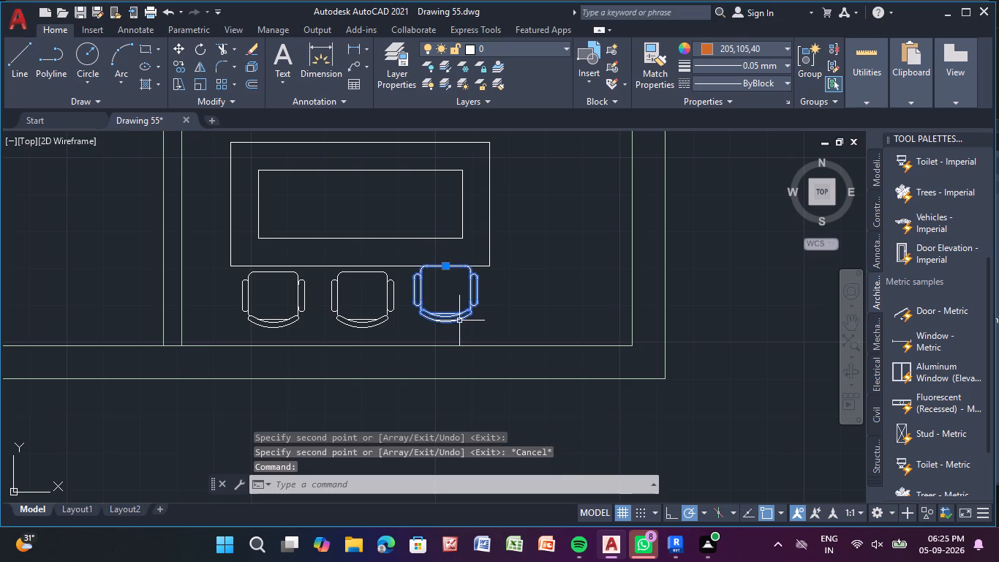
click(448, 268)
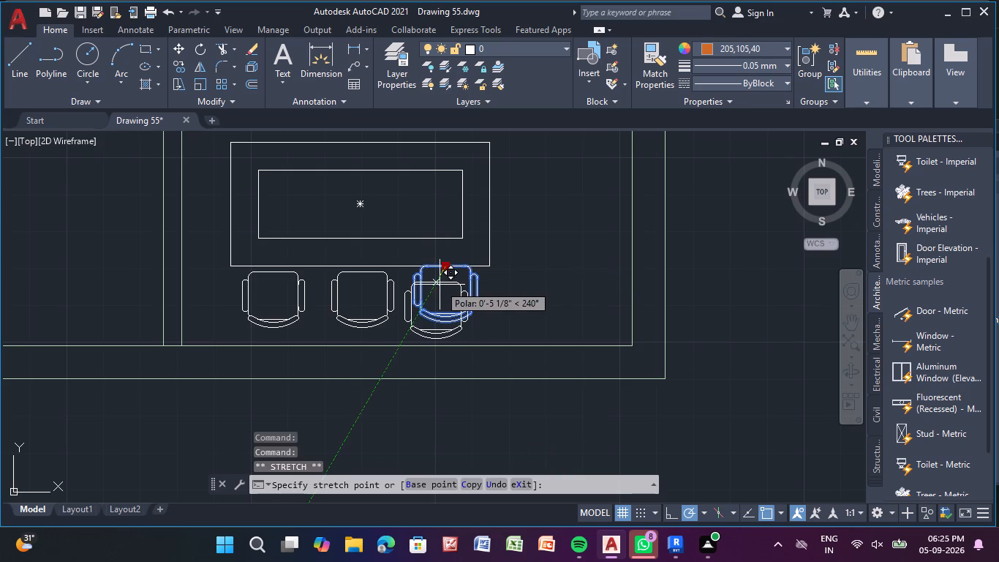
scroll(445, 279, up, 2)
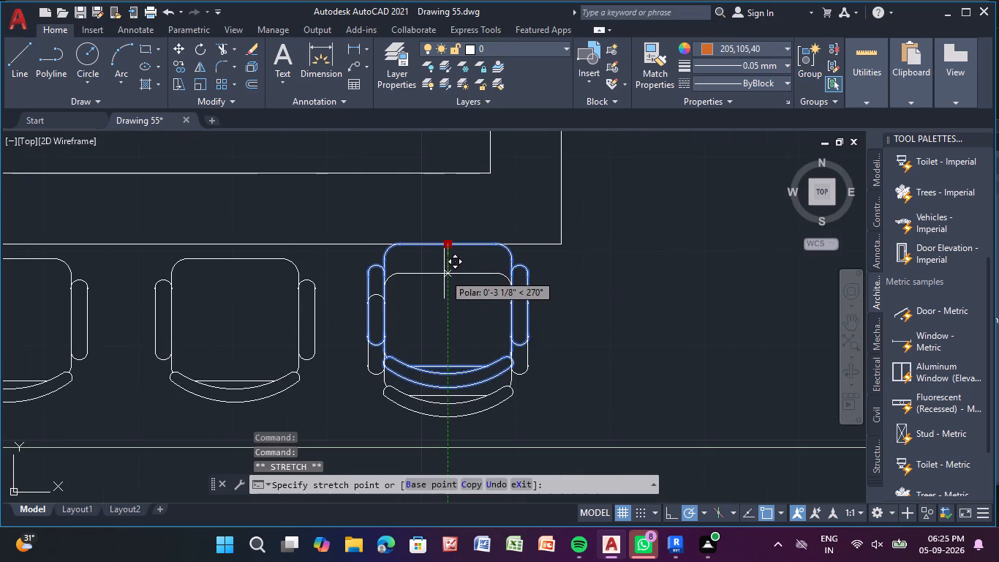
click(440, 266)
scroll(443, 288, down, 1)
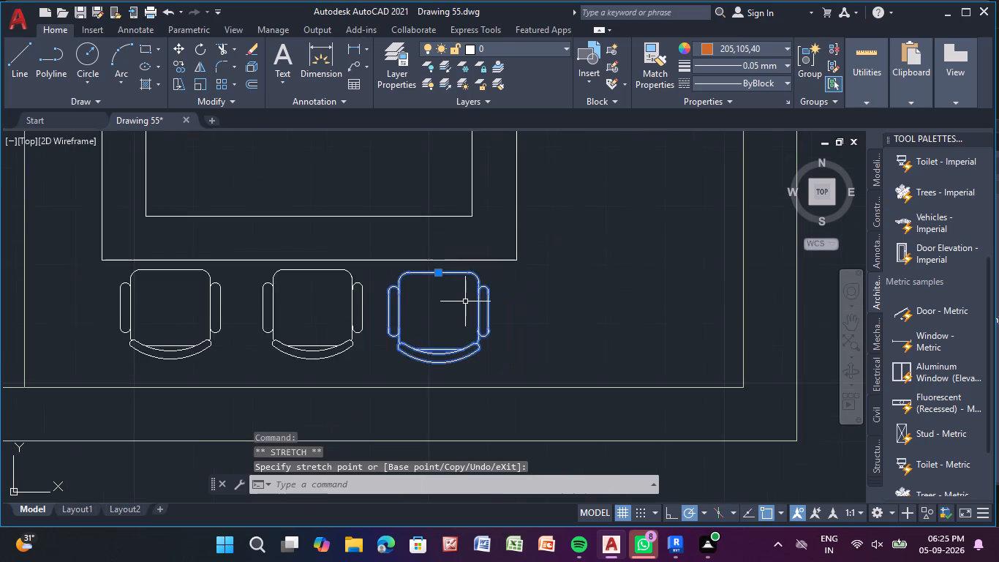
scroll(466, 303, down, 1)
key(Escape)
key(Escape)
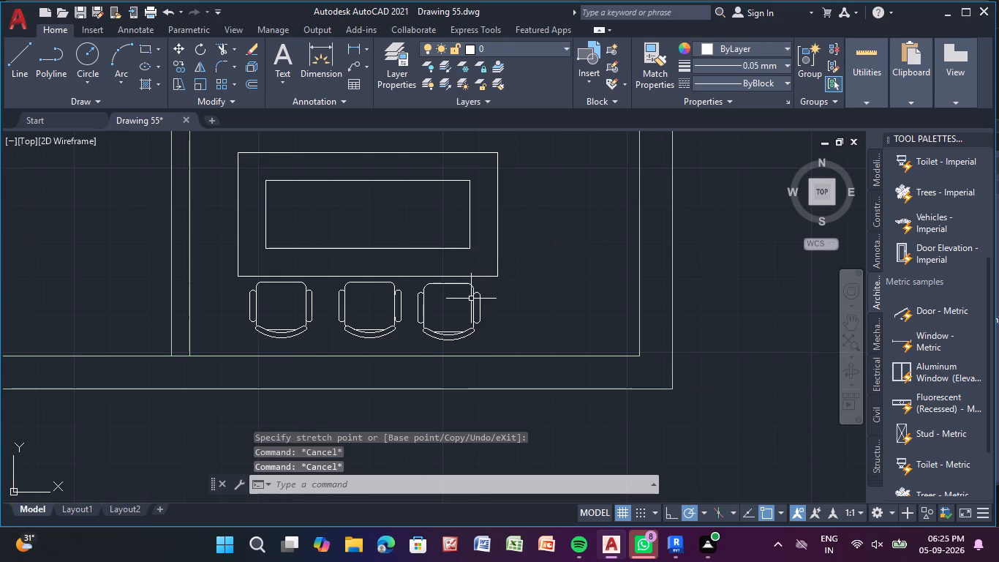
Mirror the three chairs across a horizontal line along the table's upper edge with Ortho on, erasing the source chairs.
click(475, 293)
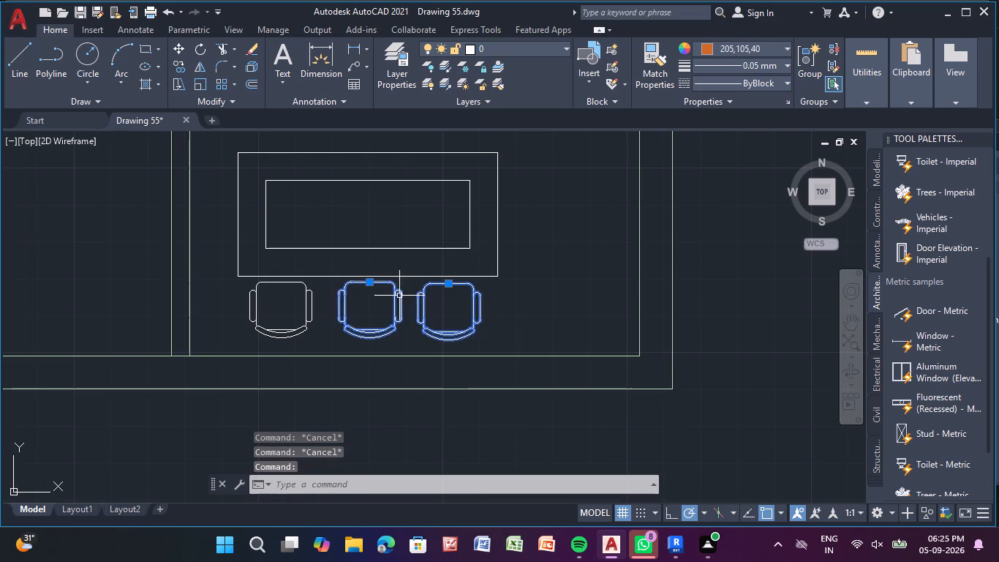
click(399, 296)
click(309, 311)
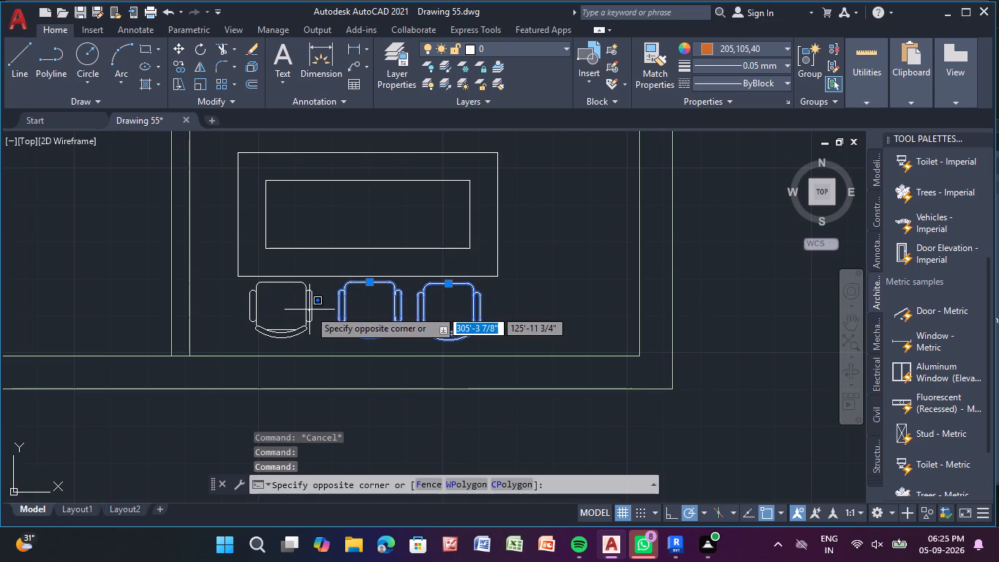
click(309, 310)
click(305, 310)
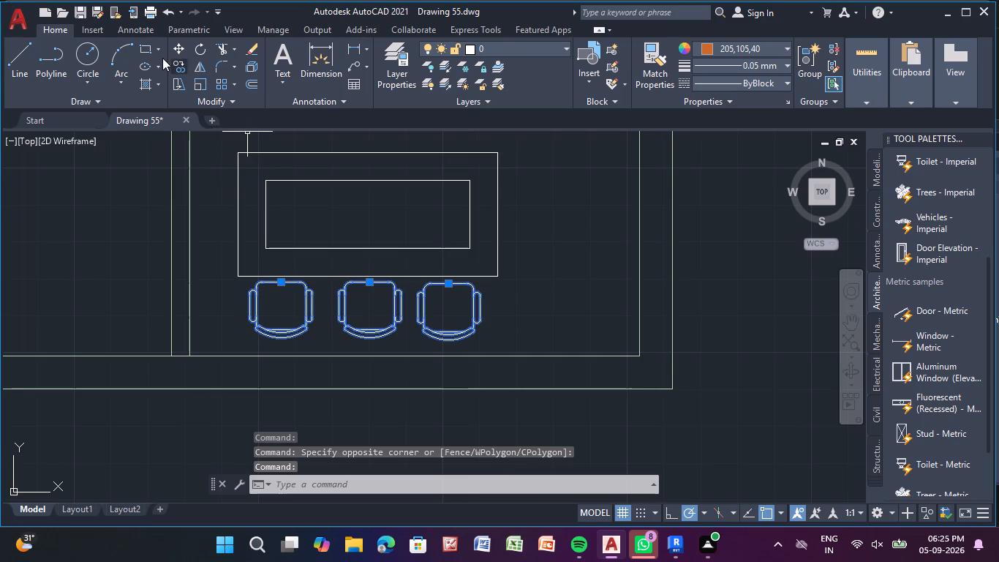
click(195, 67)
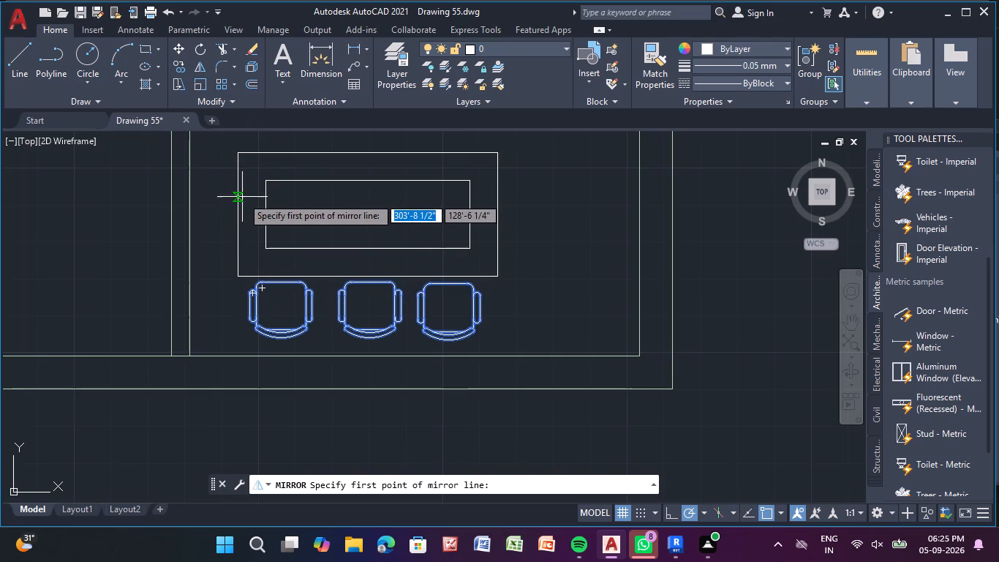
click(357, 154)
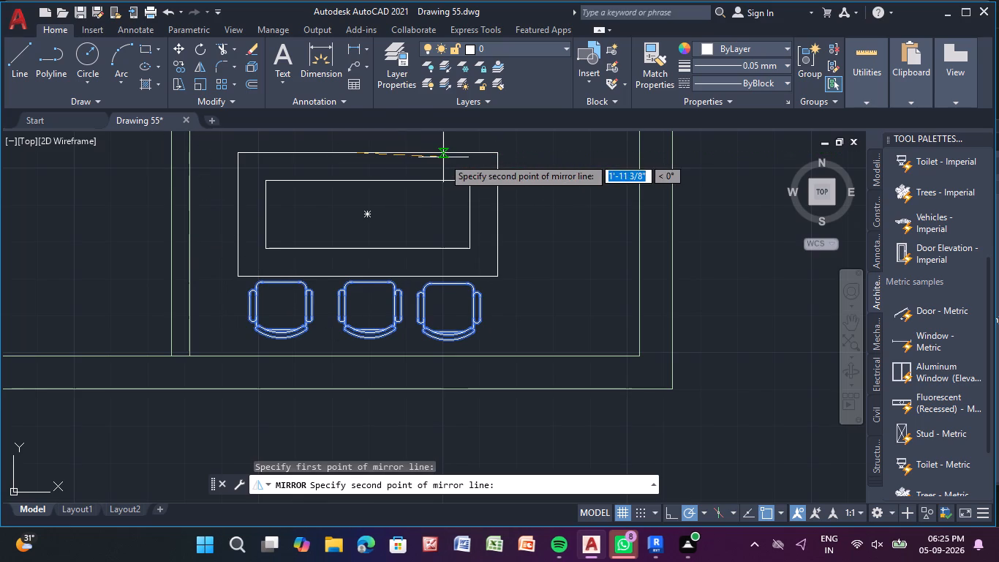
middle_drag(423, 178, 437, 267)
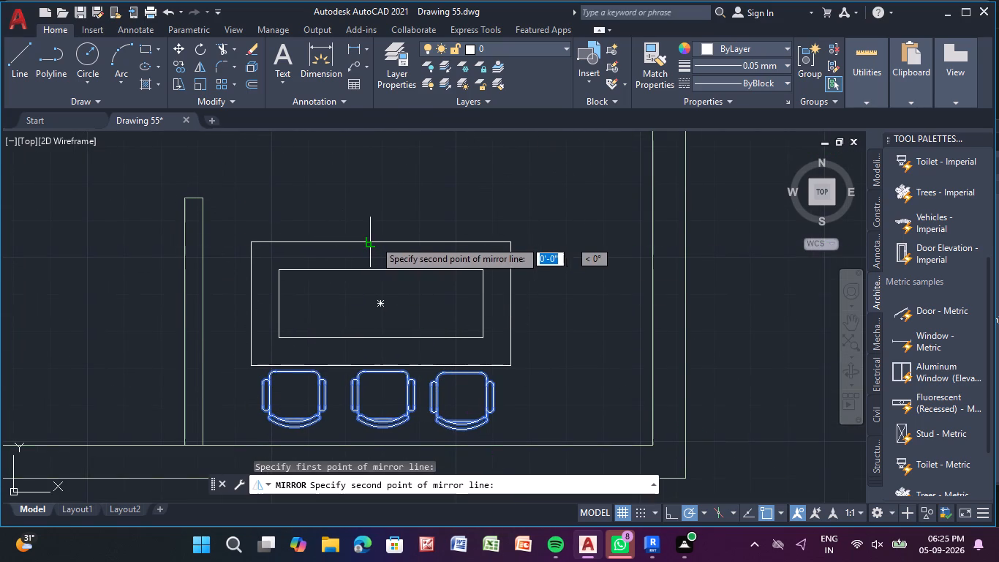
middle_drag(384, 235, 385, 320)
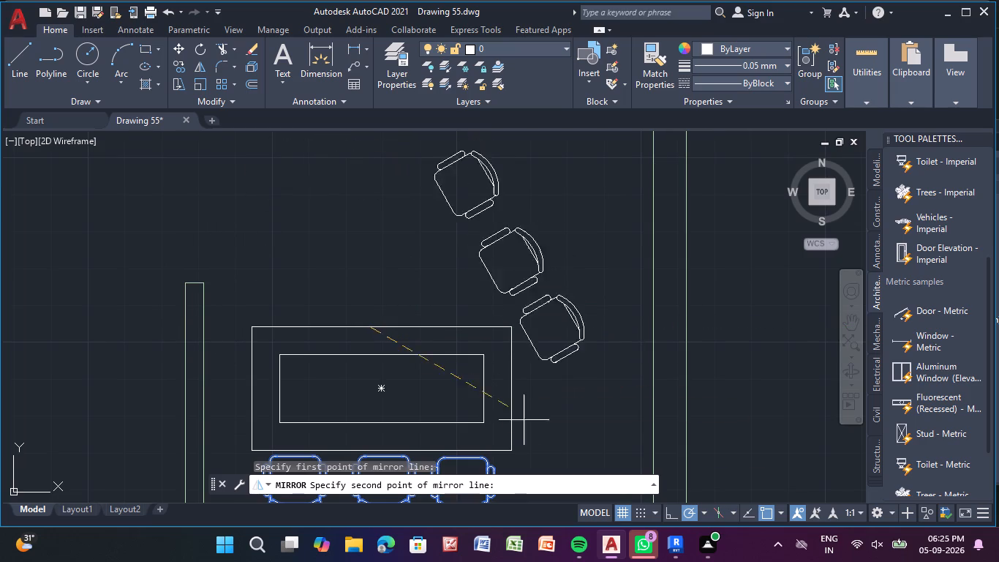
click(663, 510)
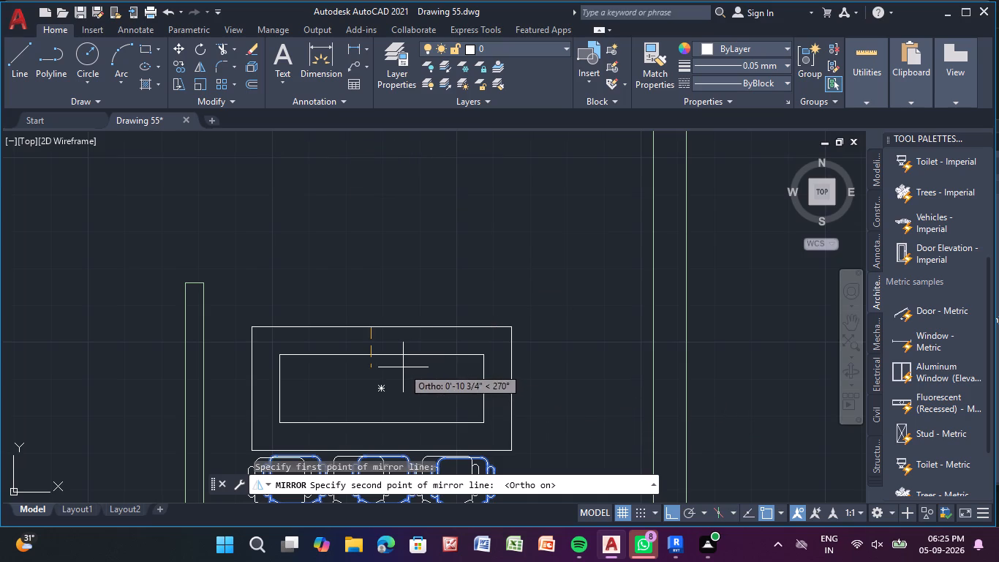
click(391, 342)
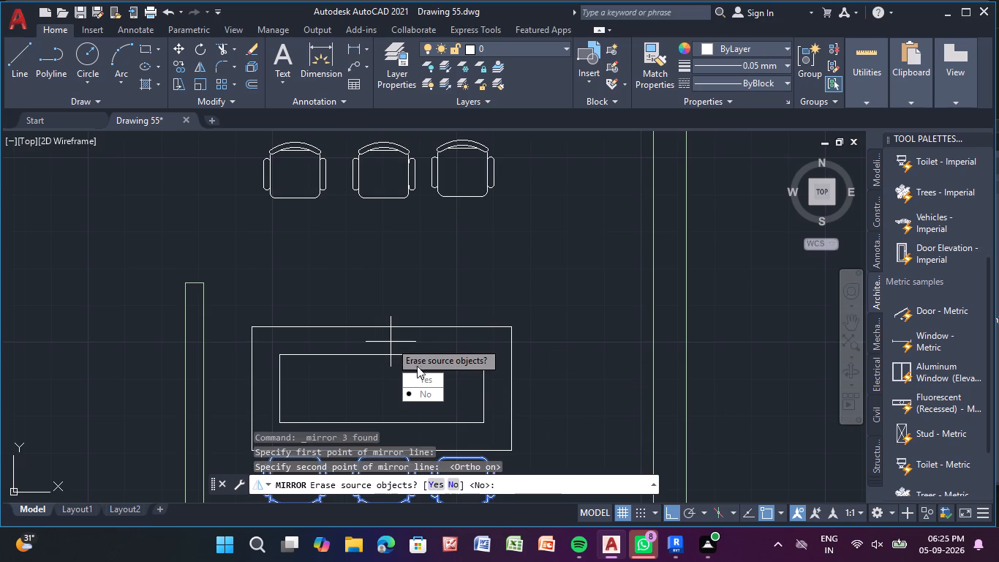
drag(423, 381, 391, 342)
scroll(364, 310, down, 2)
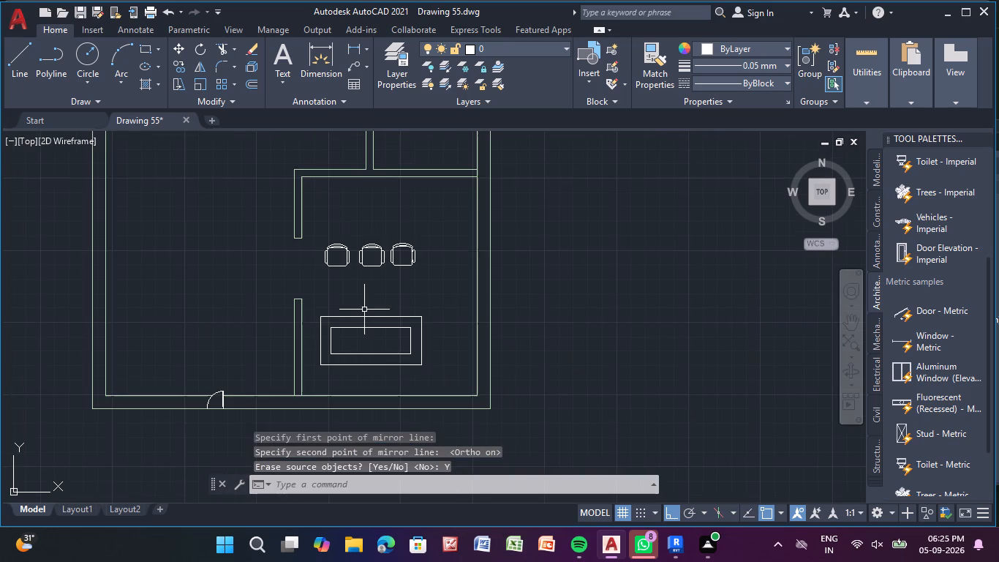
Mirror the three chairs above the table across a horizontal line along the table's lower edge, keeping the source chairs.
middle_drag(364, 310, 358, 297)
click(355, 244)
scroll(349, 247, up, 2)
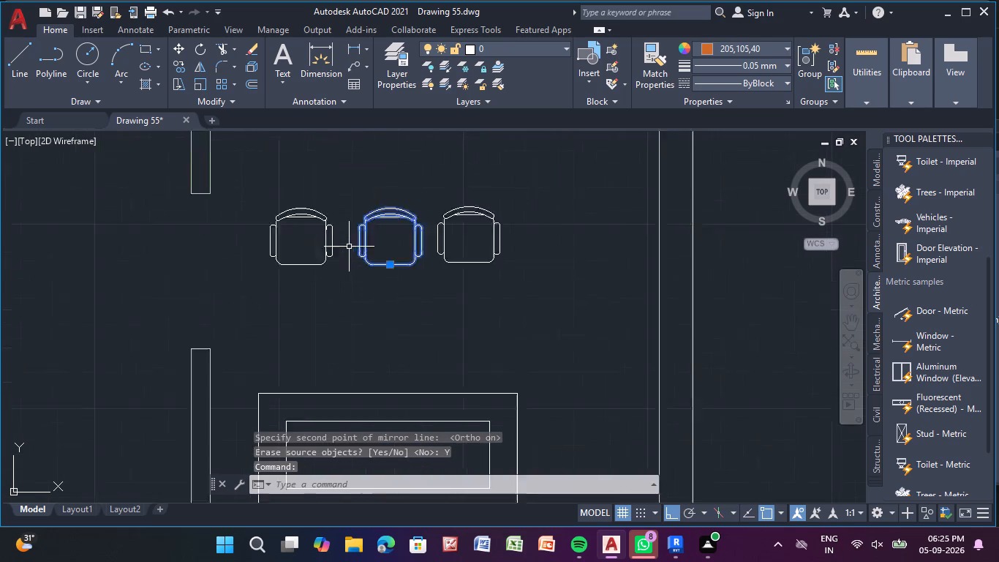
scroll(349, 247, up, 1)
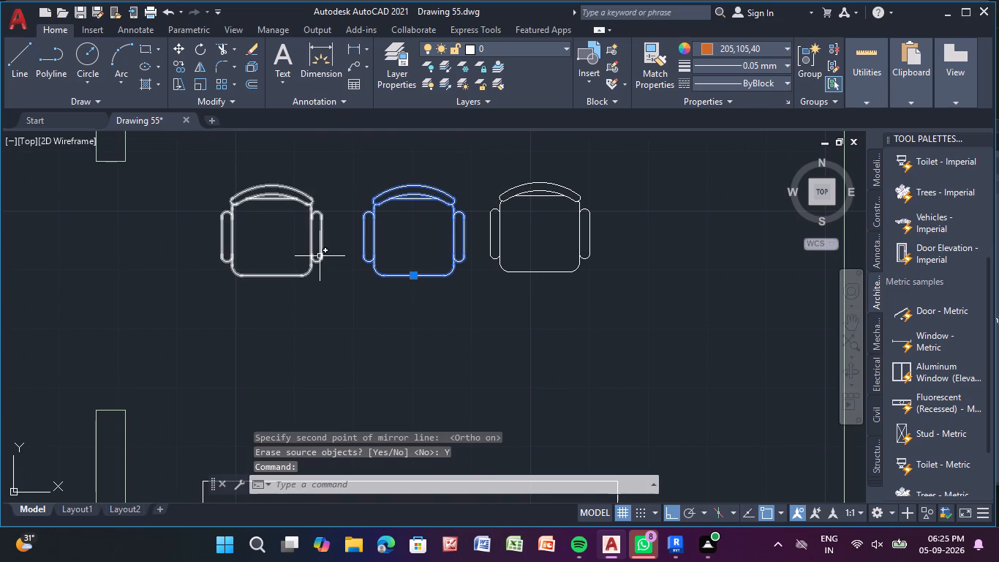
click(319, 256)
click(309, 261)
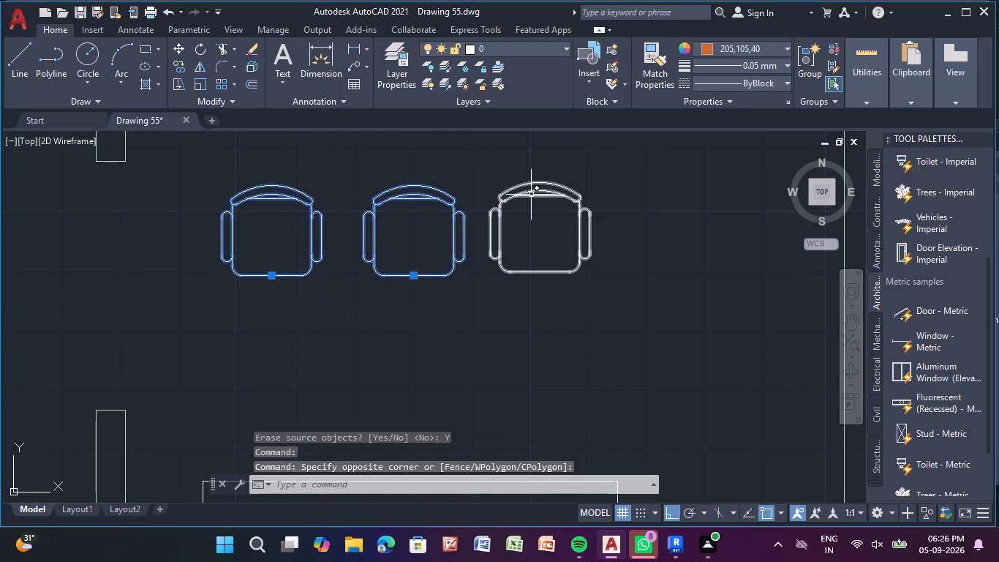
click(498, 225)
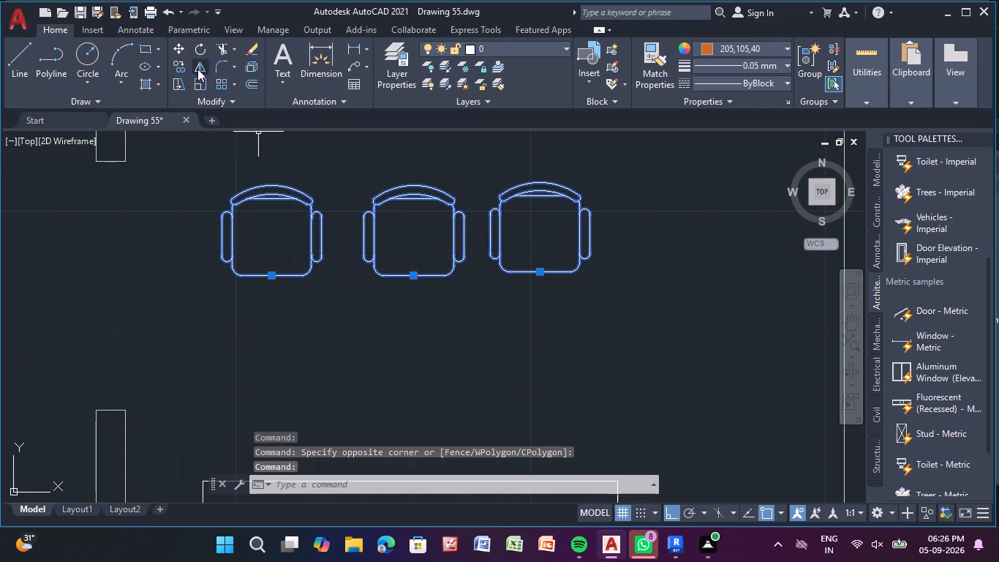
click(197, 69)
scroll(415, 309, down, 2)
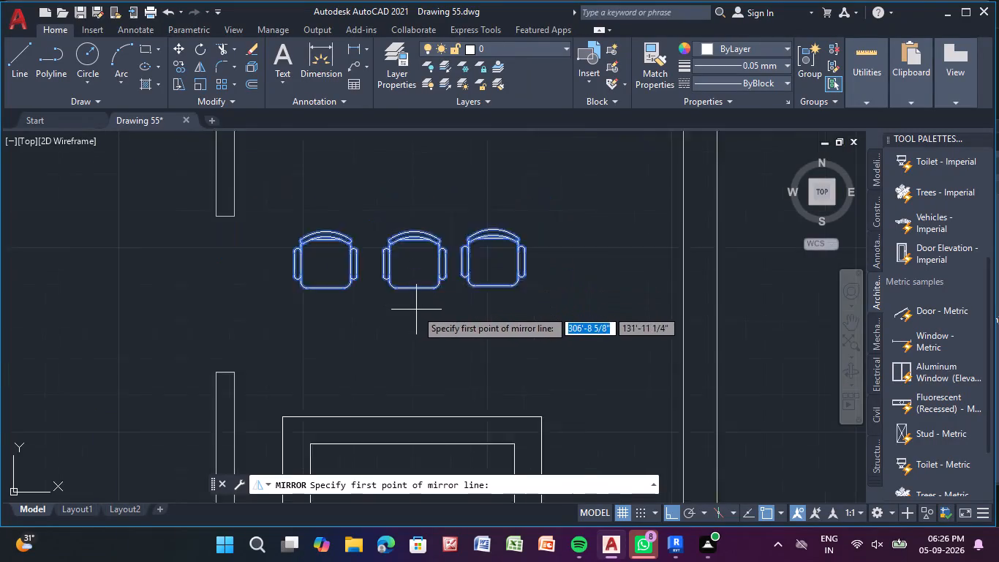
middle_drag(416, 310, 412, 208)
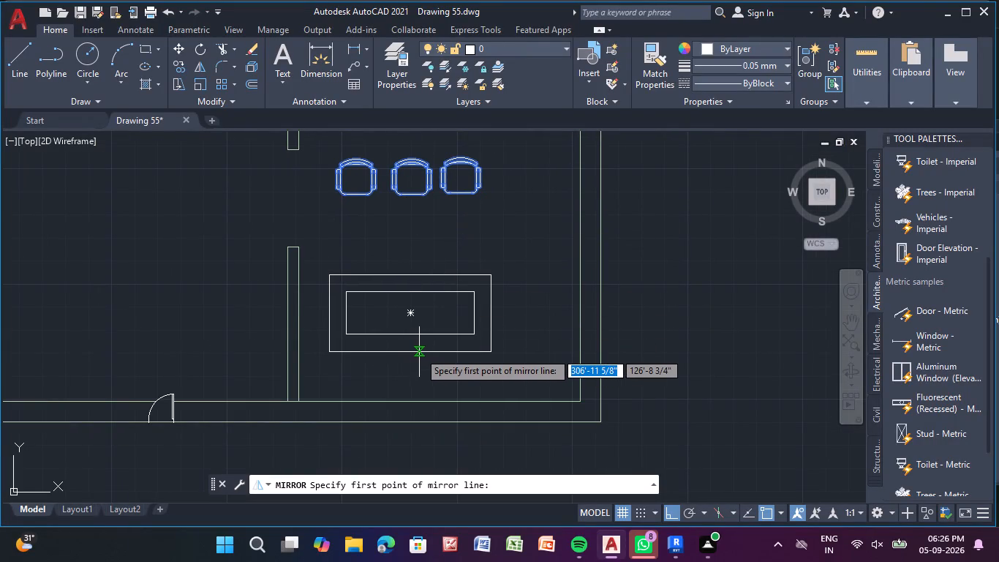
click(414, 353)
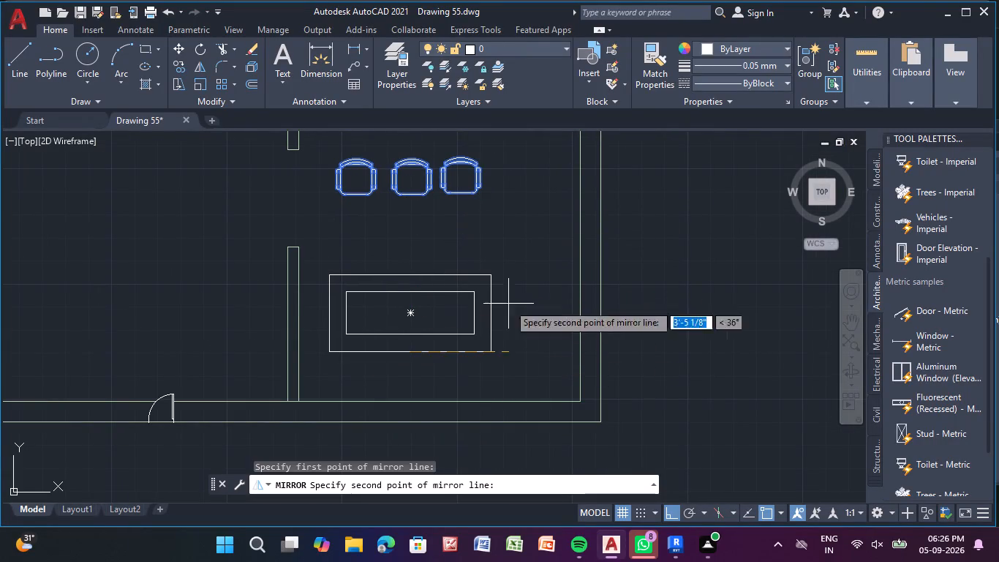
middle_drag(419, 359, 443, 199)
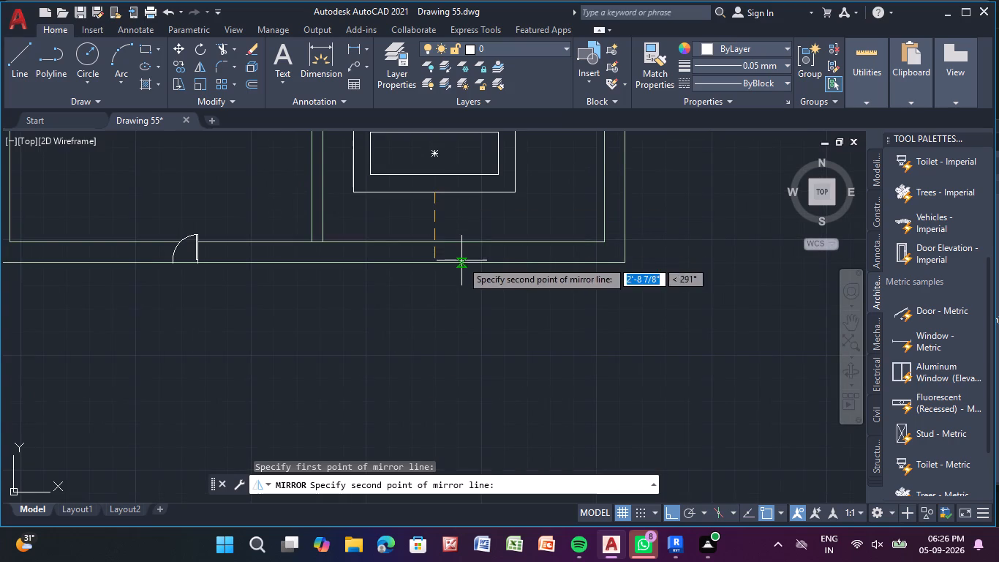
click(482, 208)
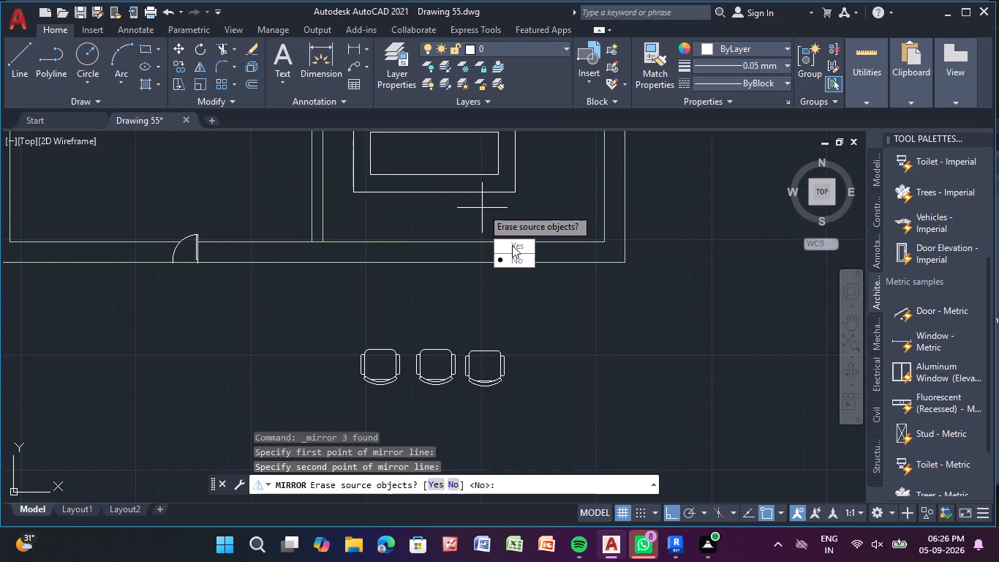
drag(510, 263, 482, 208)
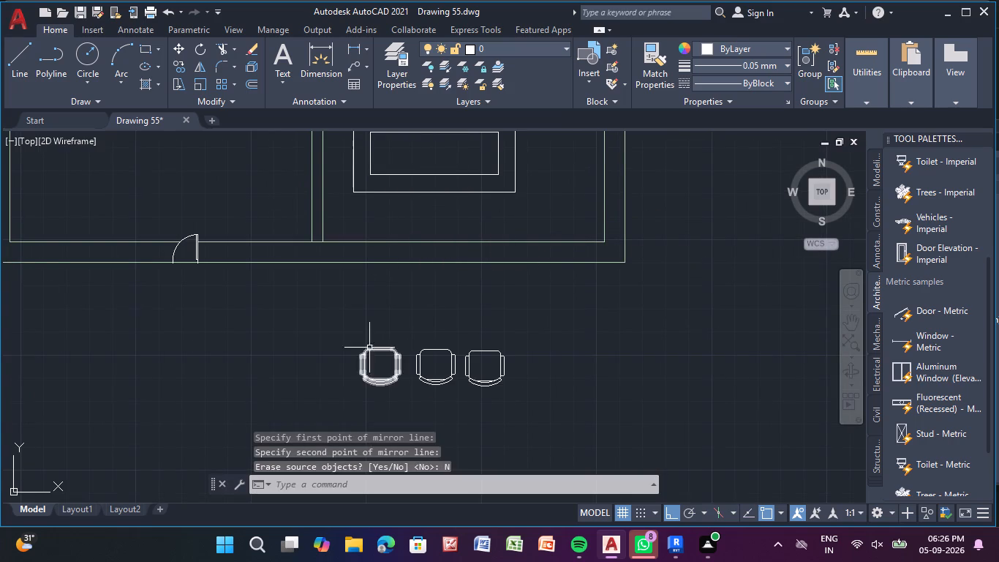
Group the three mirrored chairs lying below the plan's bottom wall.
drag(333, 341, 465, 440)
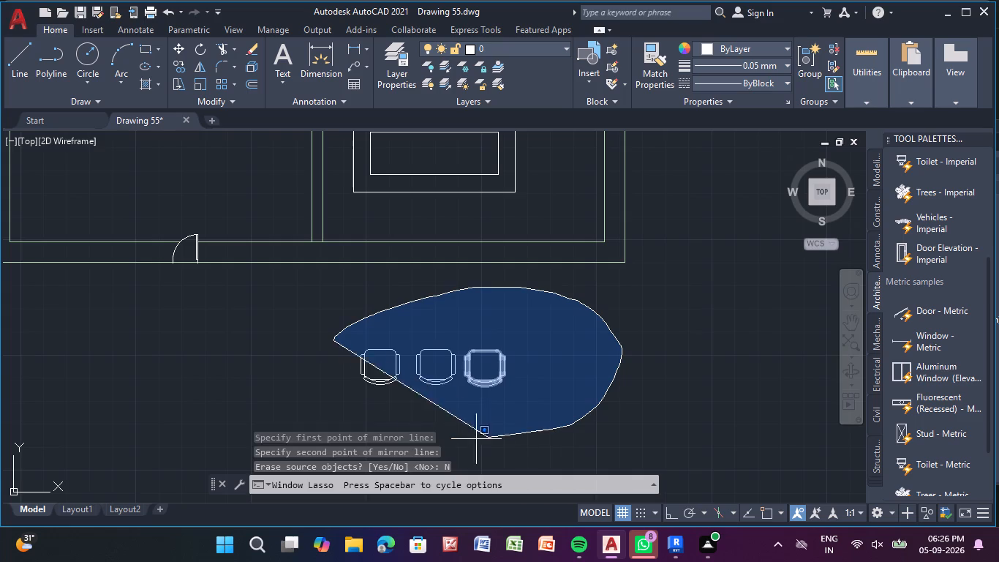
drag(465, 440, 229, 430)
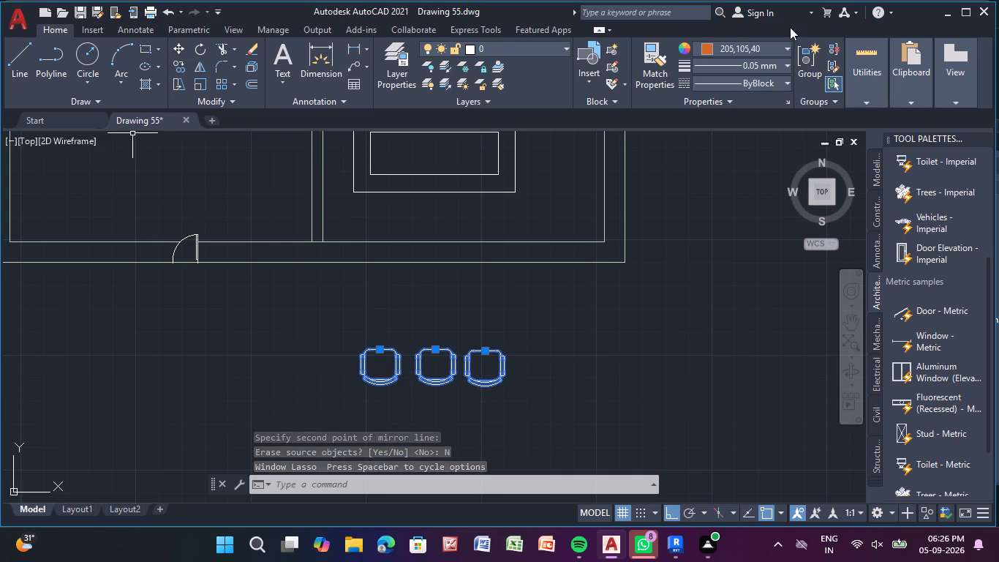
click(813, 50)
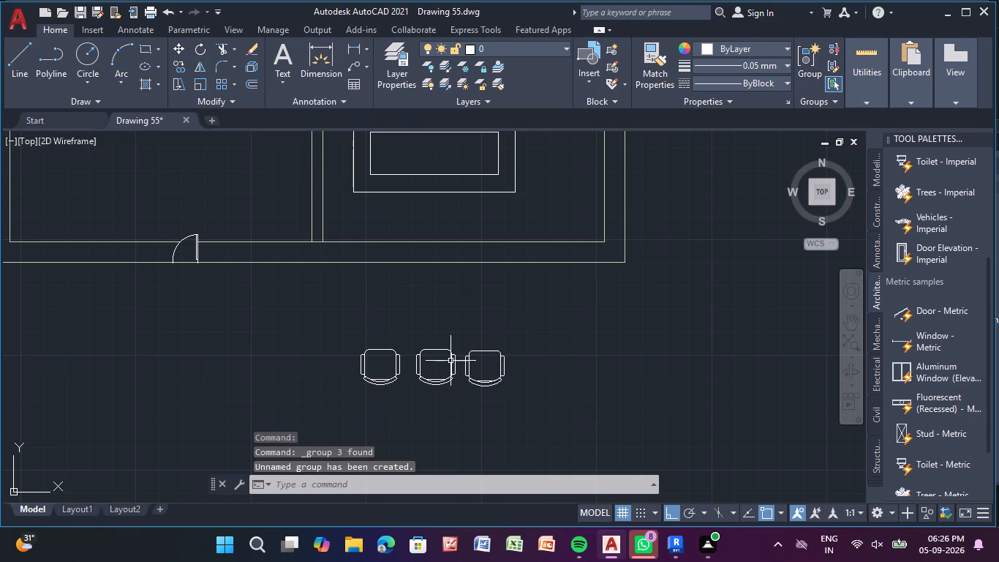
Move the lower chair group about 5'-4 5/8" straight up with polar tracking, placing it between the table and the bottom wall.
click(437, 351)
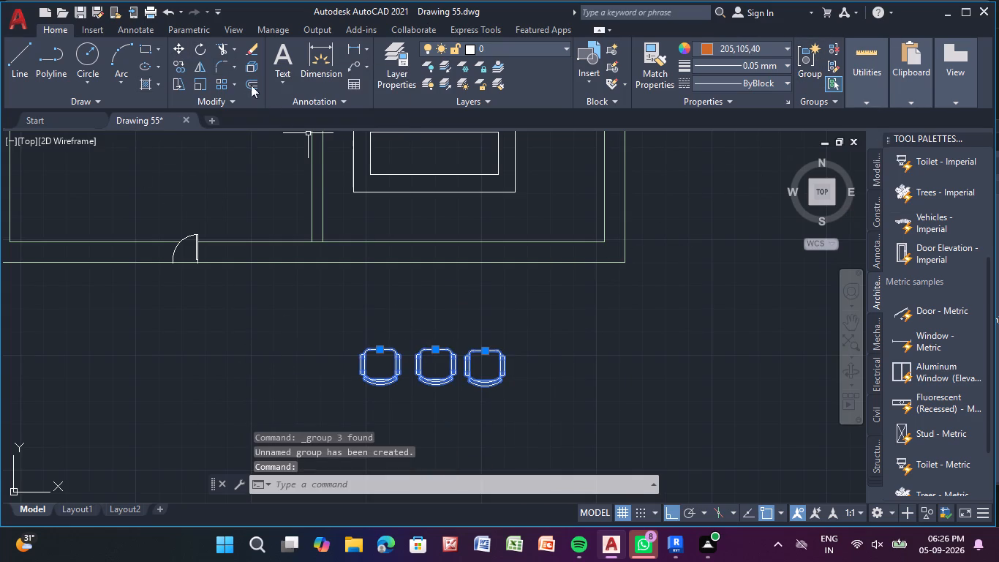
click(180, 47)
drag(435, 352, 432, 334)
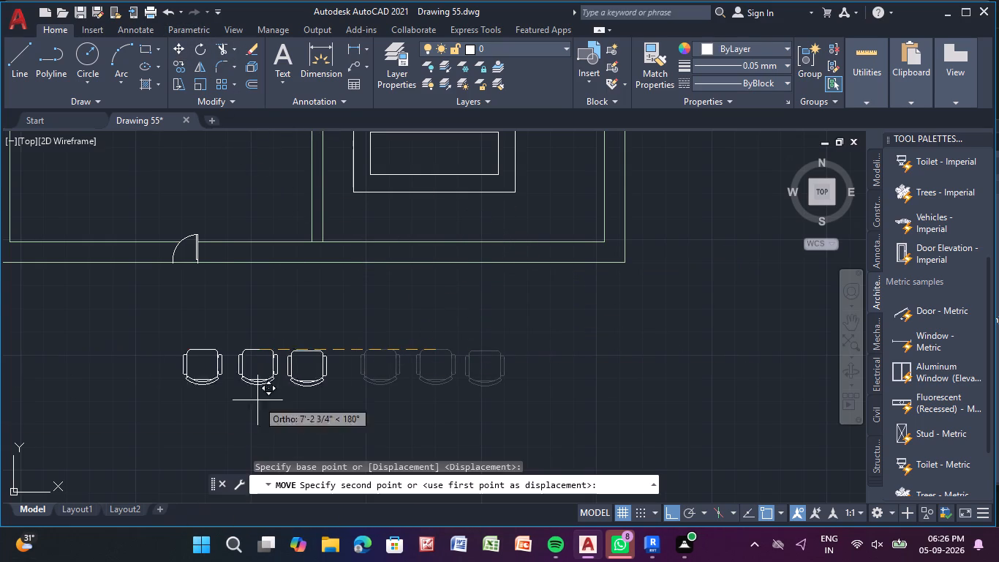
click(683, 512)
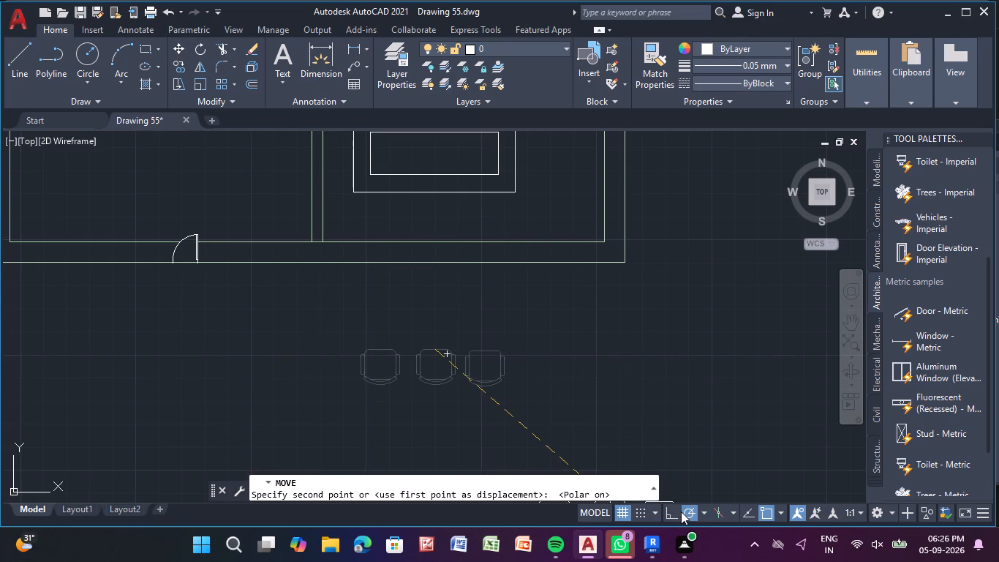
scroll(423, 203, up, 2)
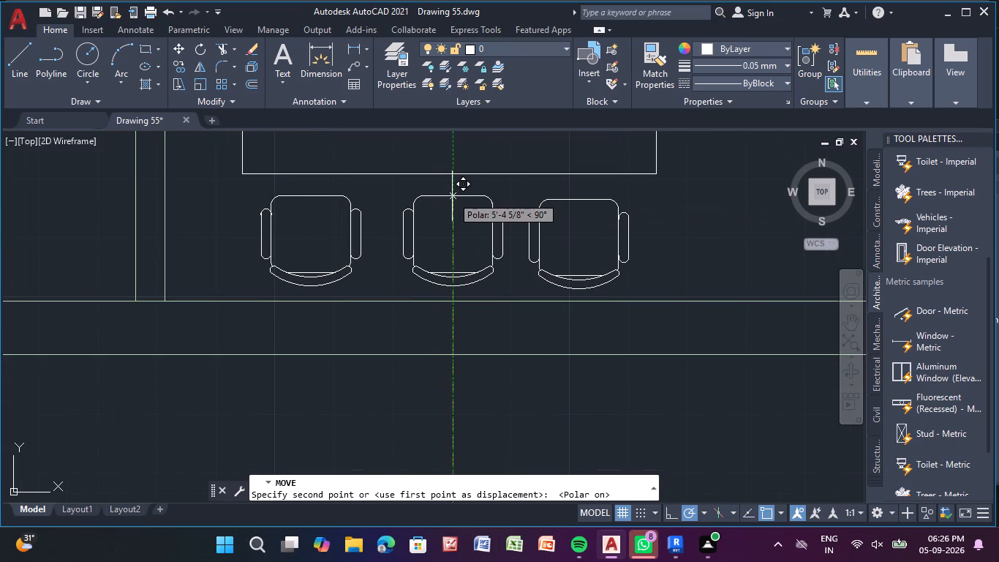
click(452, 196)
middle_drag(452, 196, 369, 354)
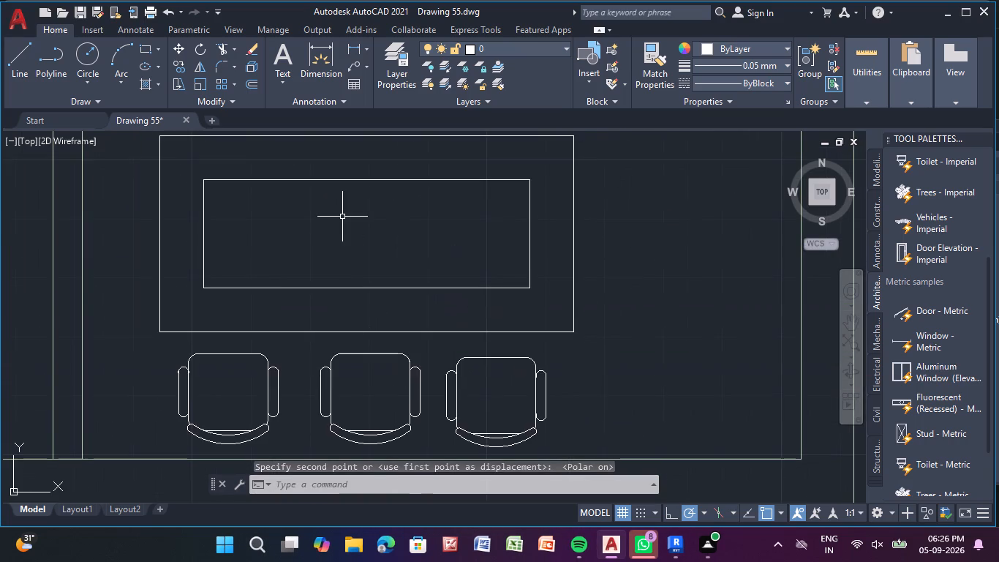
Group the three chairs above the table.
scroll(342, 217, down, 2)
middle_drag(342, 216, 326, 384)
scroll(331, 386, down, 1)
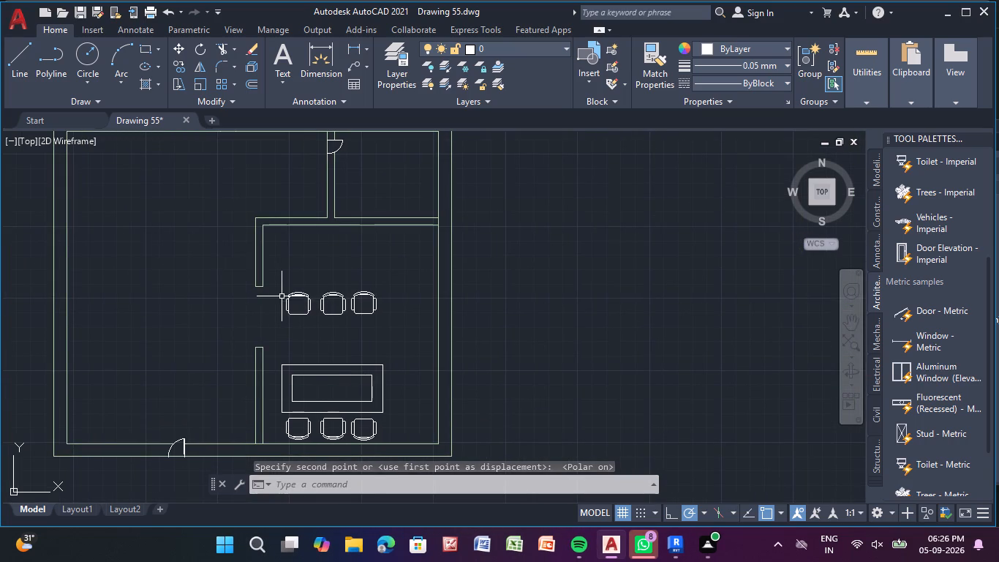
scroll(290, 294, up, 2)
drag(289, 272, 214, 427)
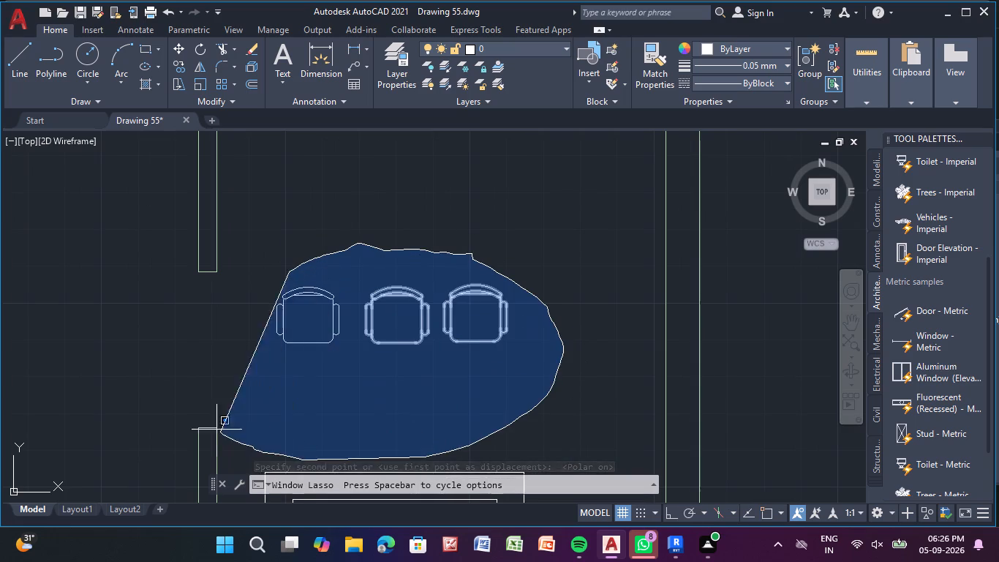
drag(214, 427, 183, 413)
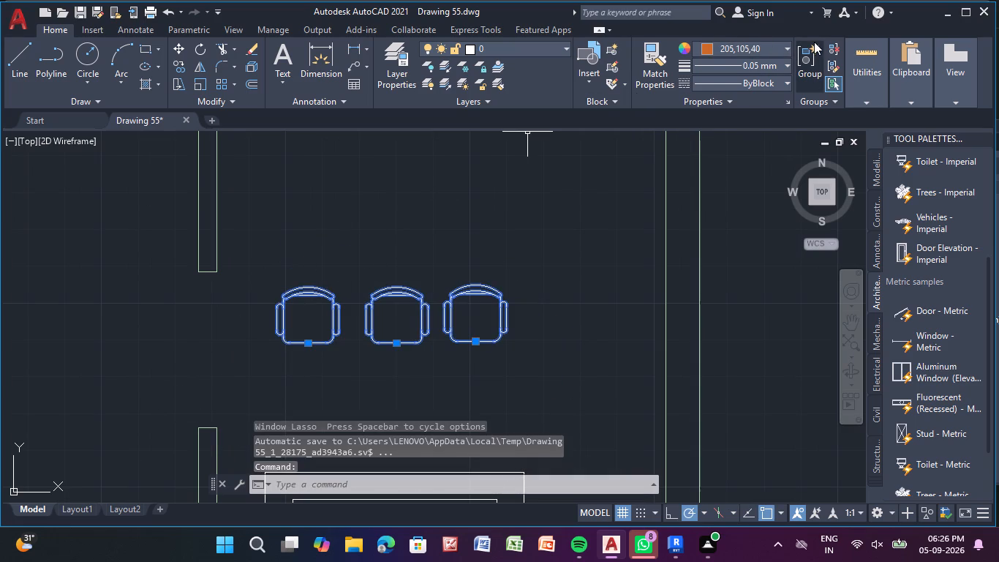
click(804, 46)
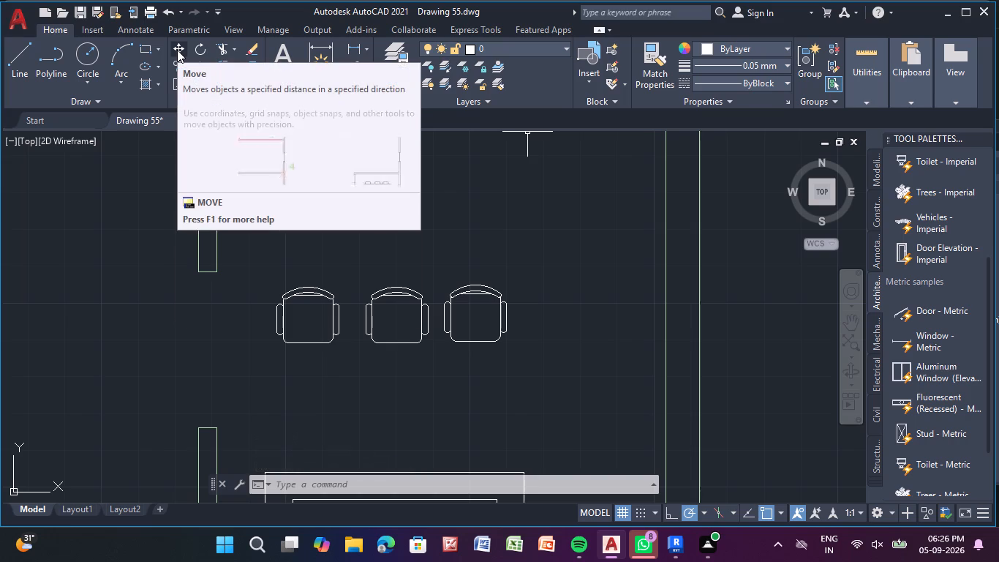
Move the upper chair group straight down so it sits just above the table's upper edge.
click(177, 48)
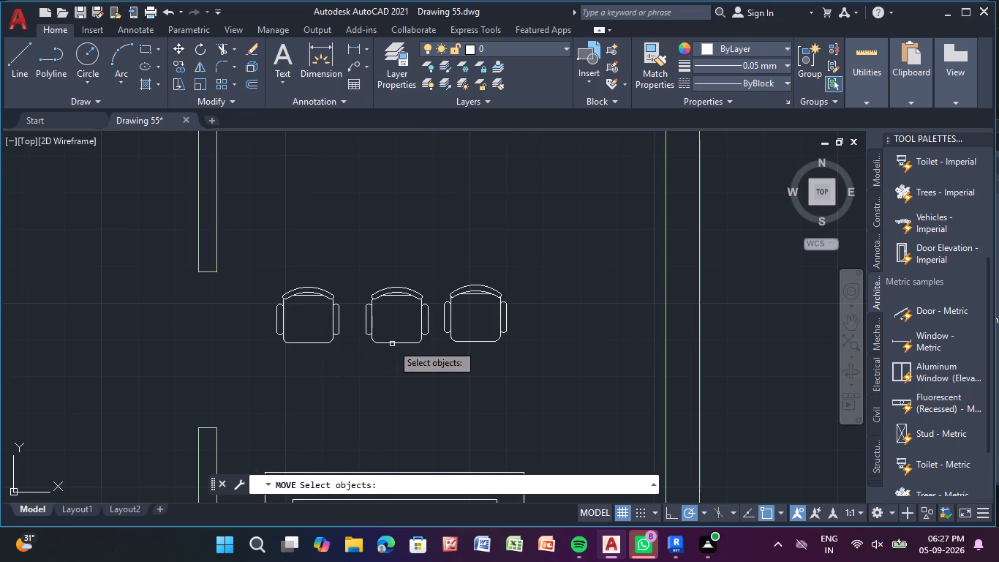
click(401, 342)
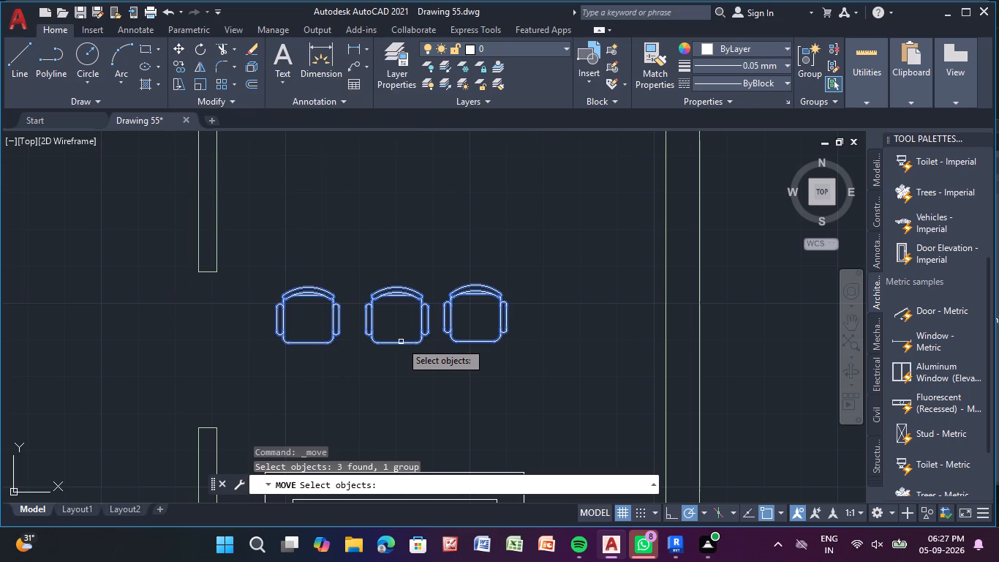
key(Return)
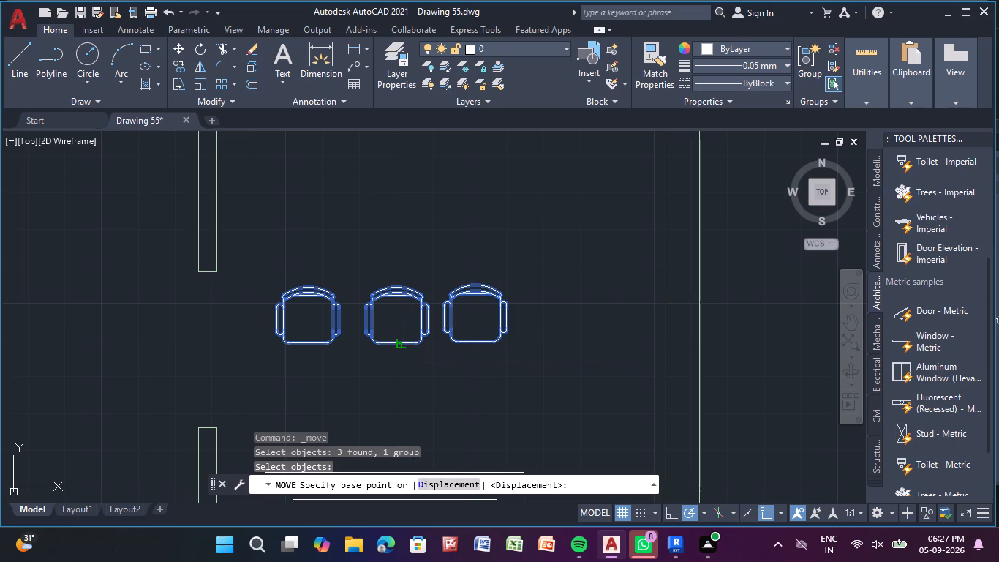
click(402, 342)
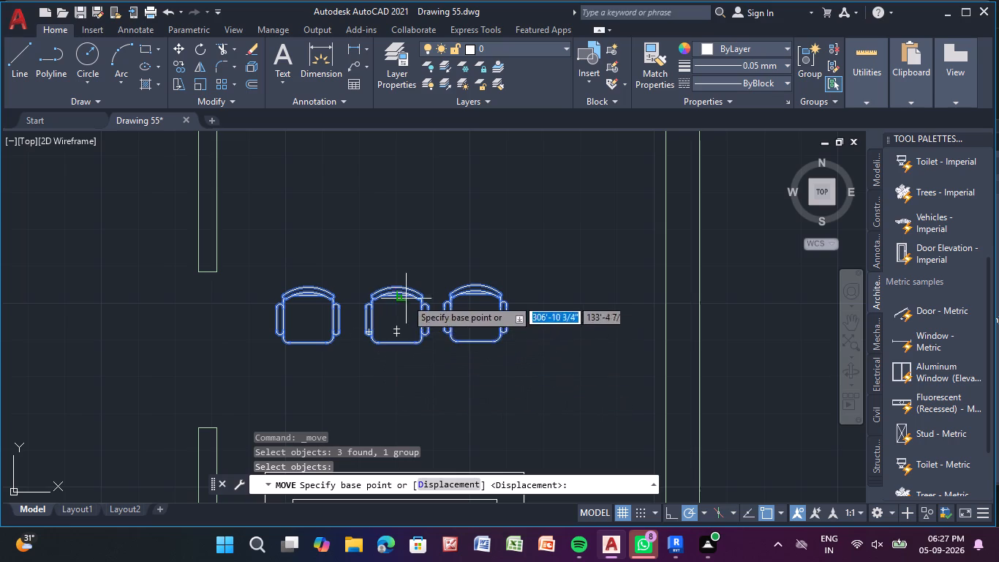
click(396, 329)
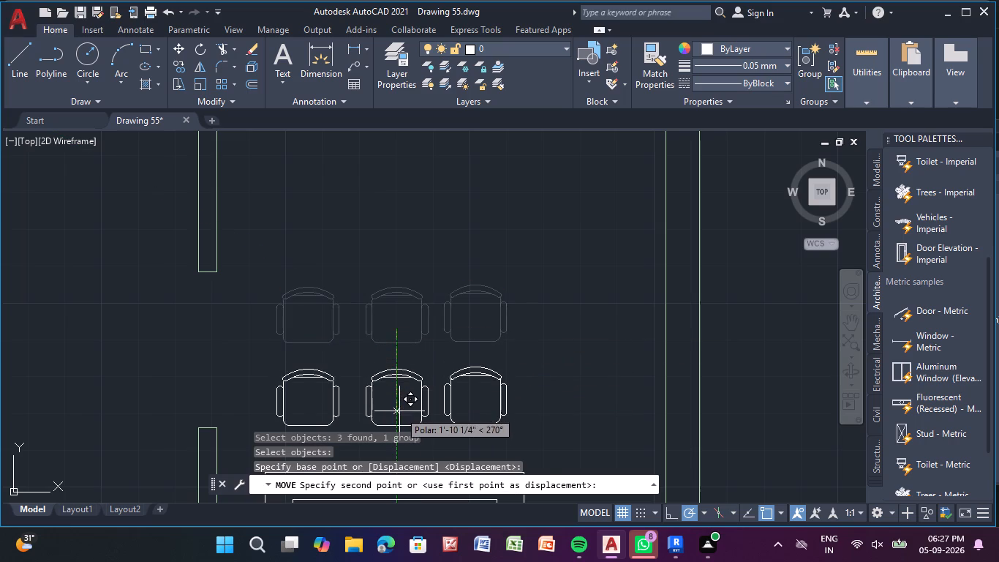
middle_drag(398, 411, 372, 268)
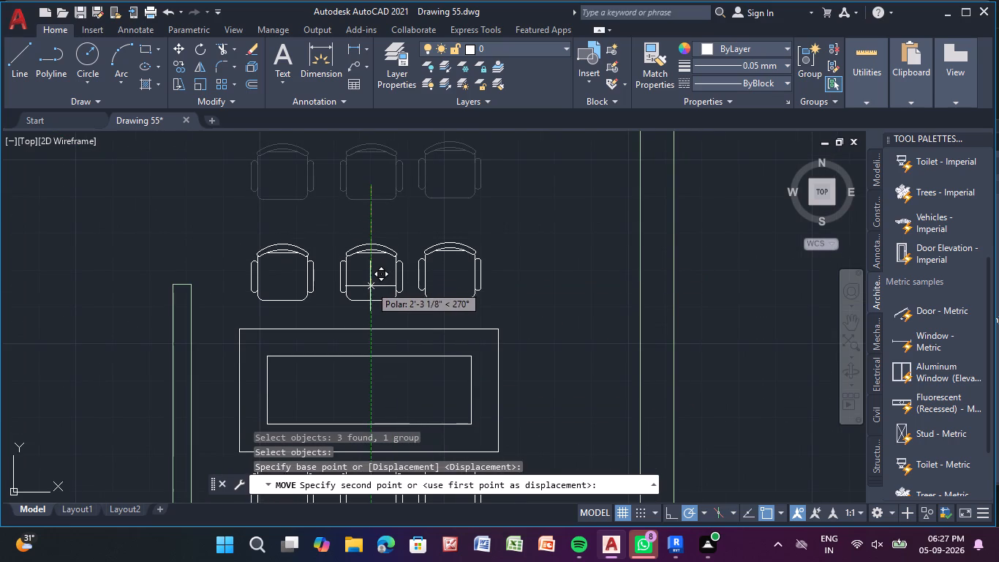
click(372, 295)
Copy the sofa from the first plan's drawing hall into the large room west of the new plan's dining area.
scroll(494, 279, down, 2)
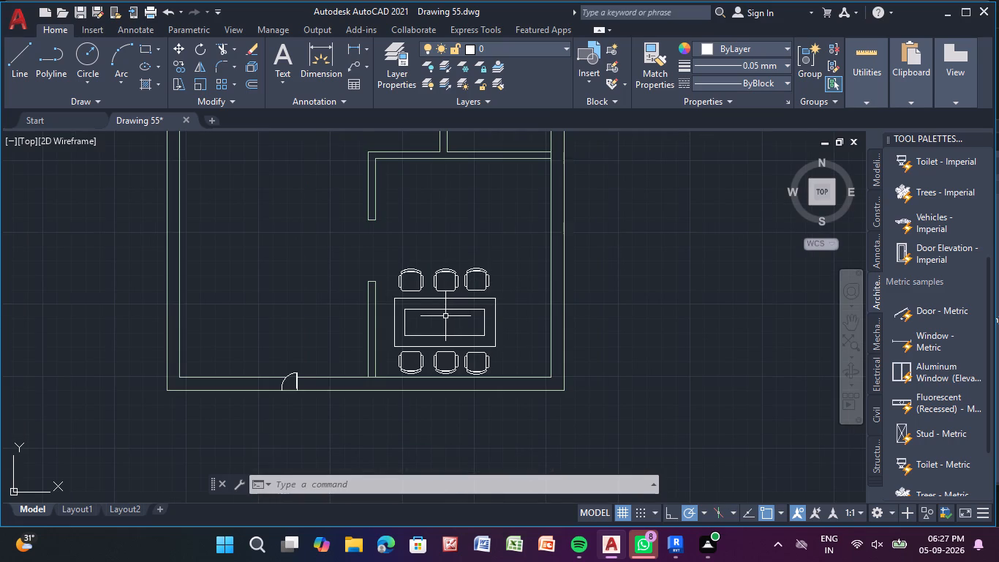
middle_drag(255, 266, 359, 278)
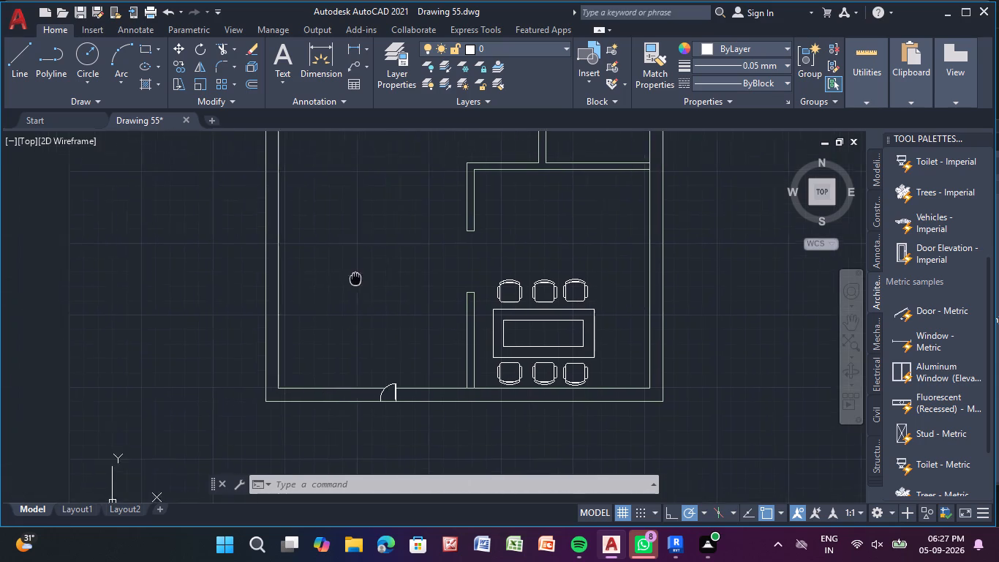
middle_drag(359, 278, 423, 289)
scroll(621, 0, down, 2)
scroll(792, 0, down, 2)
scroll(740, 40, down, 1)
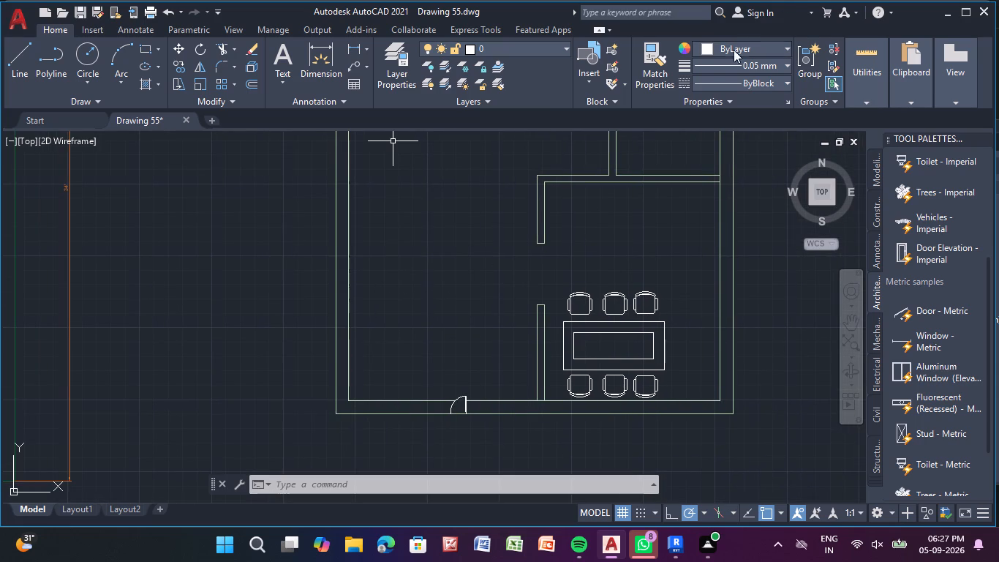
scroll(734, 50, down, 2)
scroll(453, 252, down, 2)
scroll(313, 266, down, 1)
middle_drag(313, 266, 414, 245)
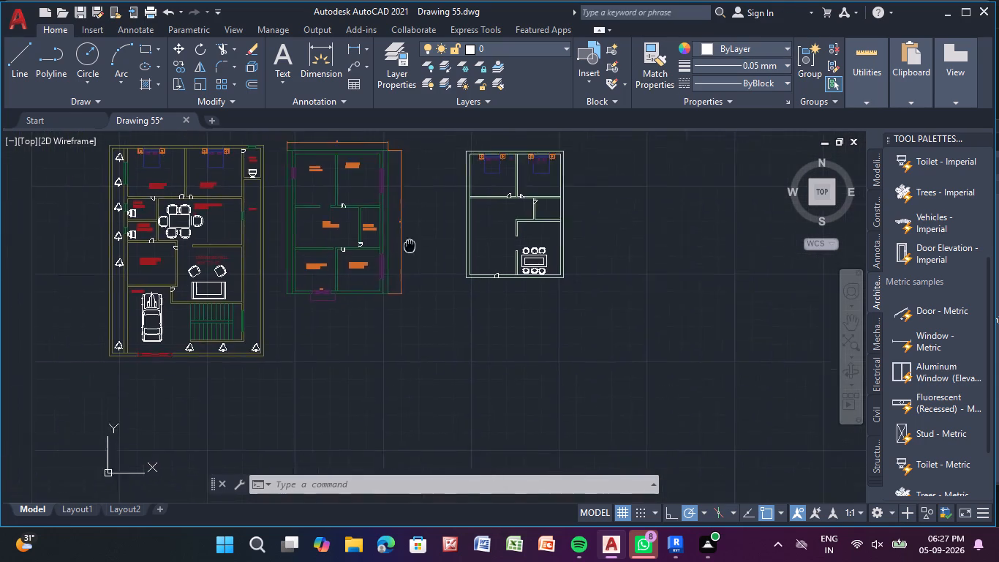
middle_drag(414, 245, 542, 239)
scroll(304, 283, up, 2)
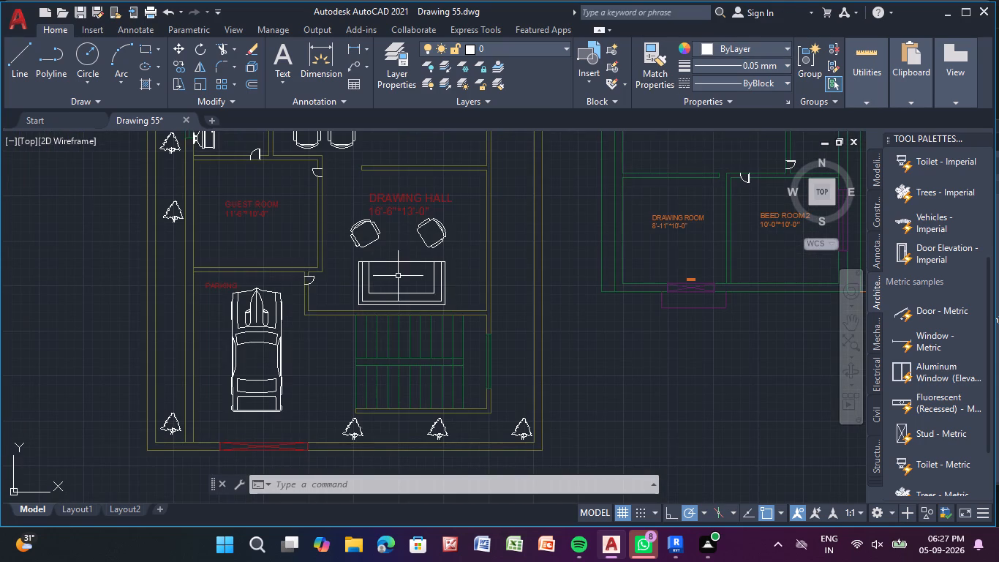
click(399, 263)
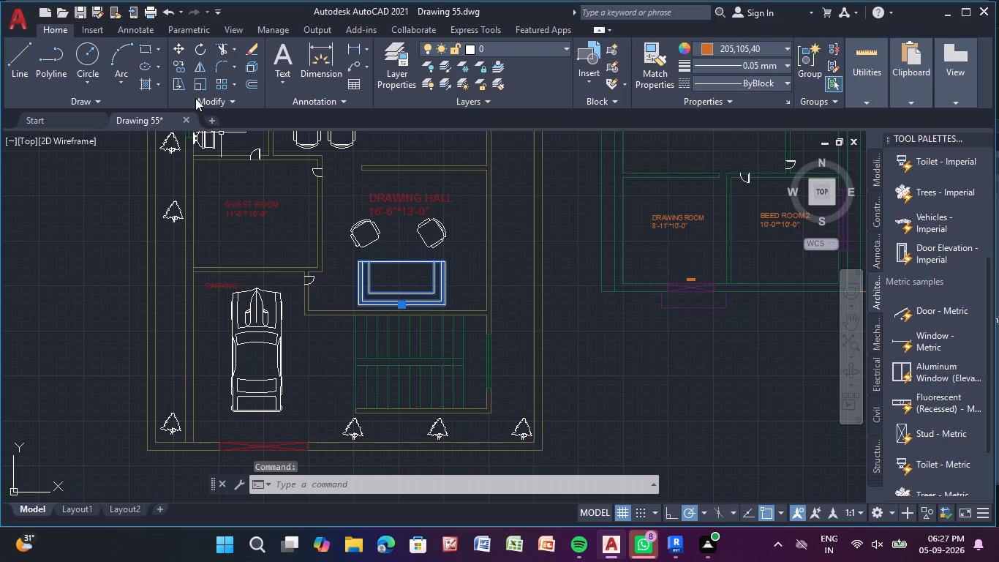
click(186, 67)
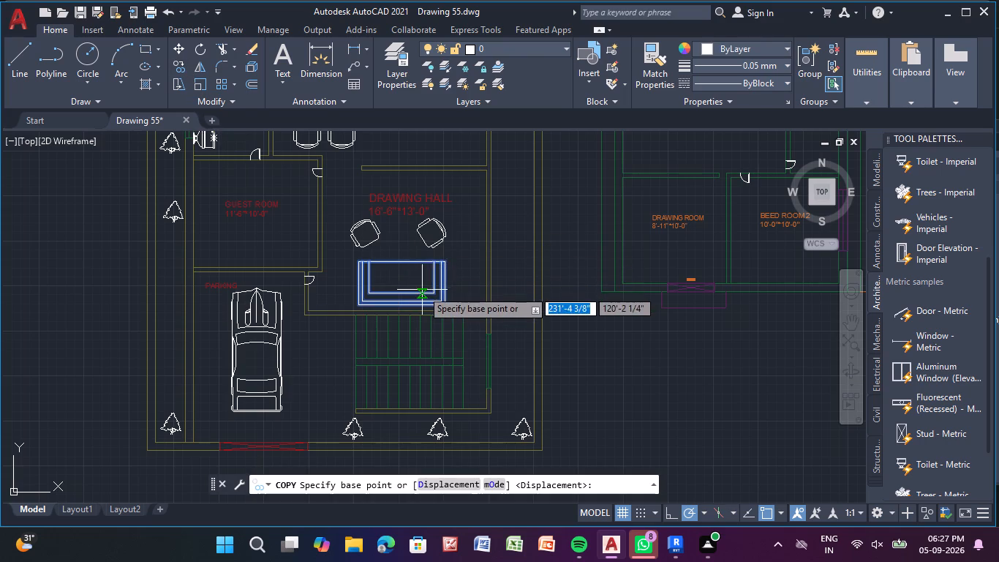
click(404, 303)
scroll(636, 299, down, 2)
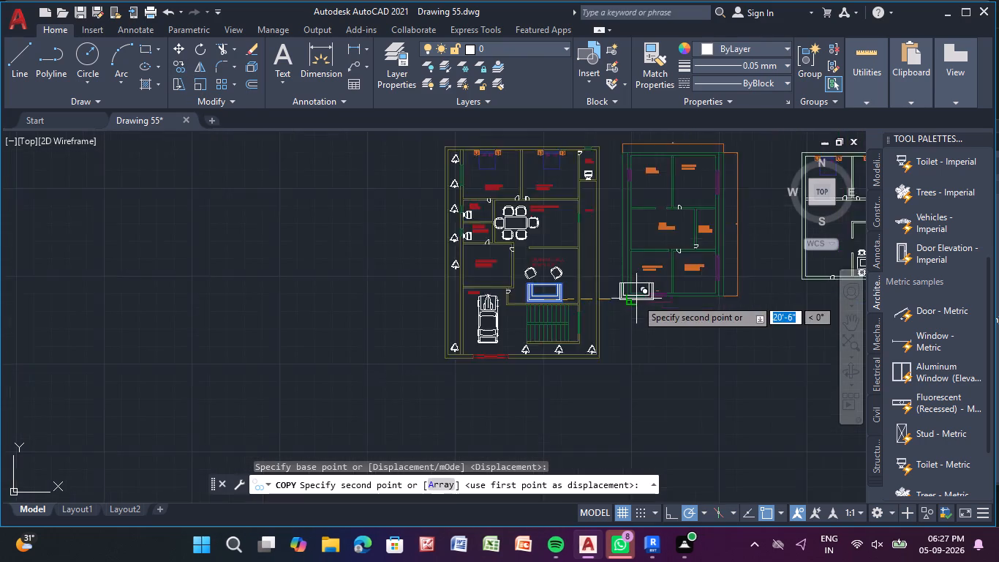
scroll(636, 299, down, 1)
middle_drag(572, 319, 227, 329)
scroll(410, 269, up, 3)
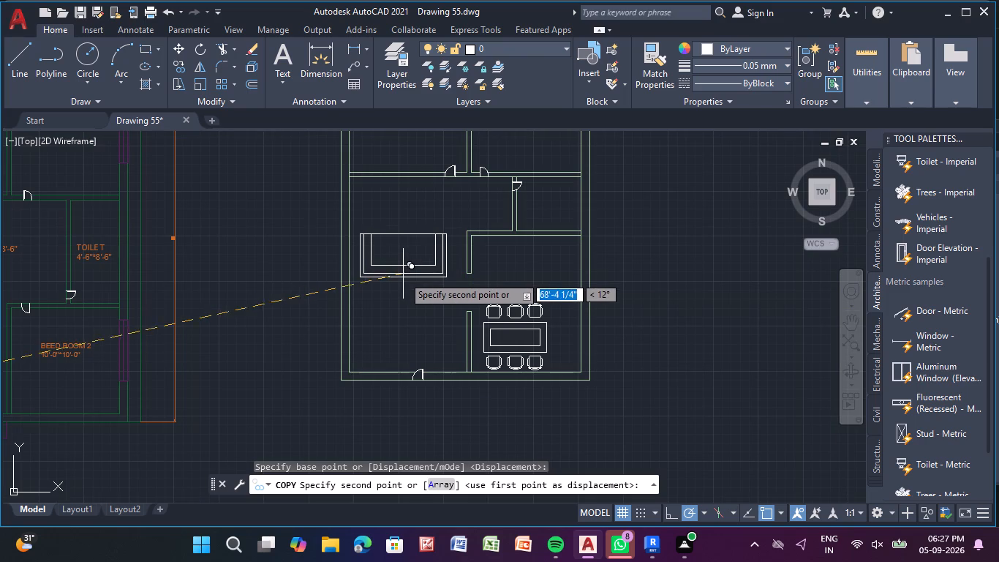
click(403, 293)
key(grave)
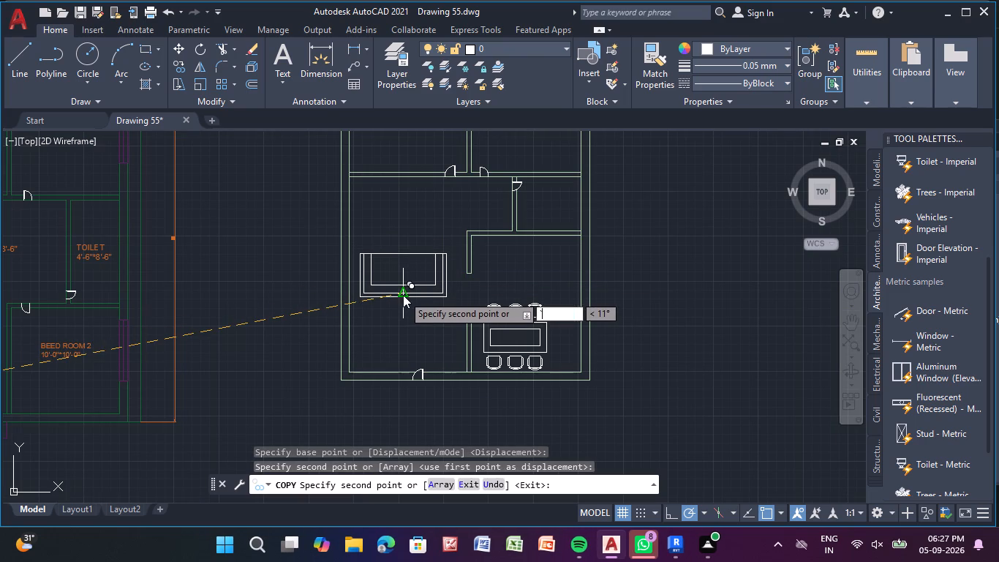
key(Escape)
key(Escape)
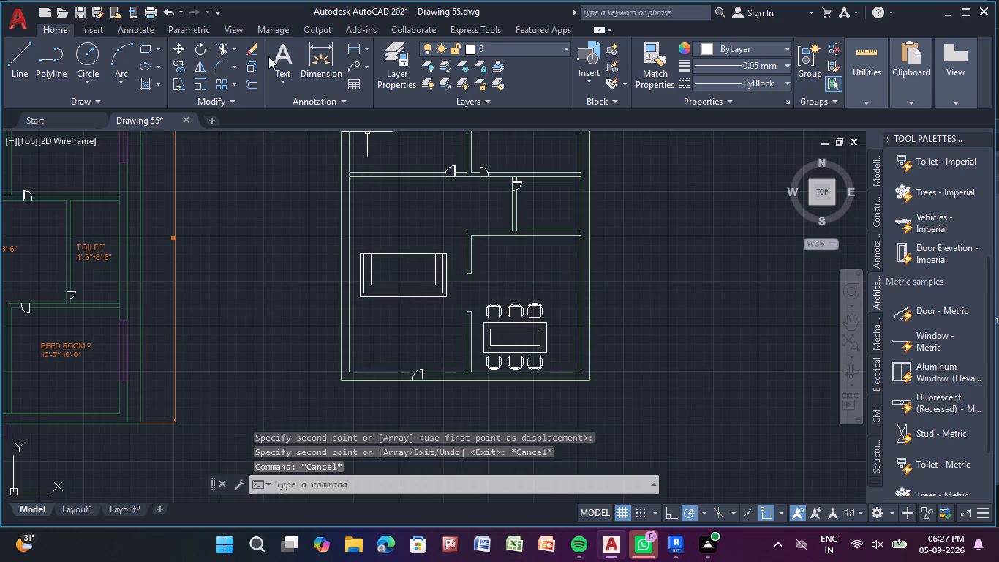
Rotate the copied sofa 270° about its upper-right corner so its back faces the plan's west wall.
click(197, 45)
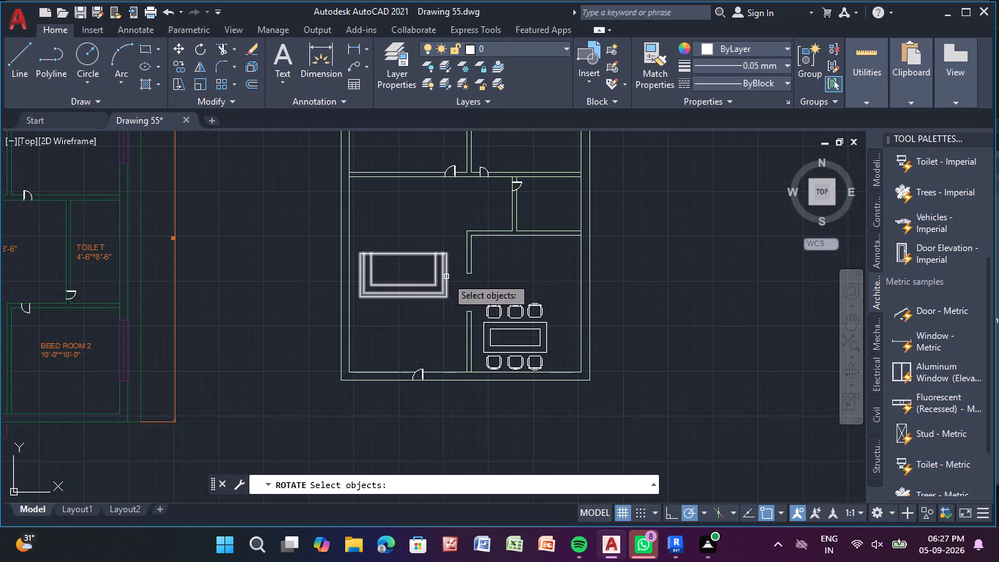
click(446, 277)
key(Return)
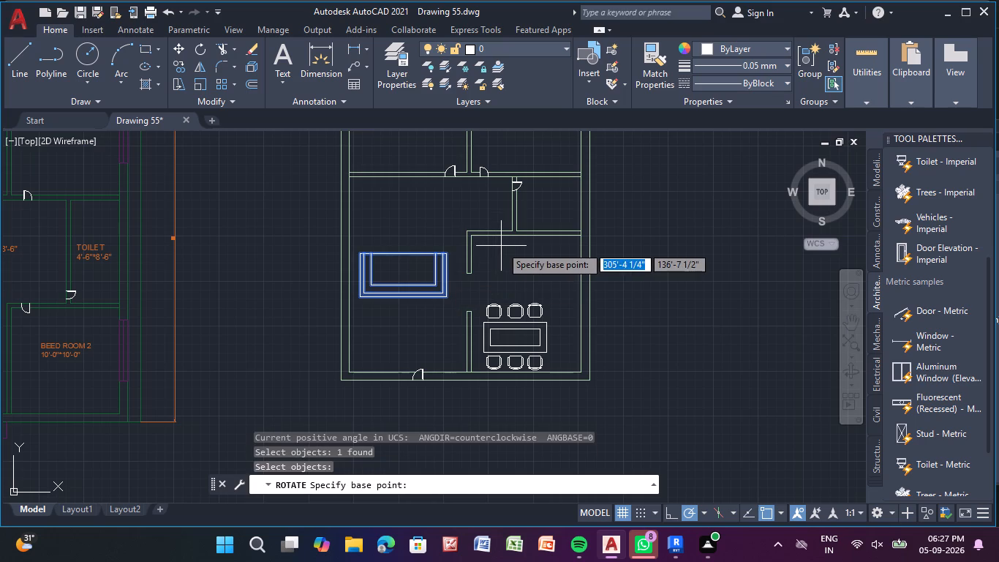
click(442, 252)
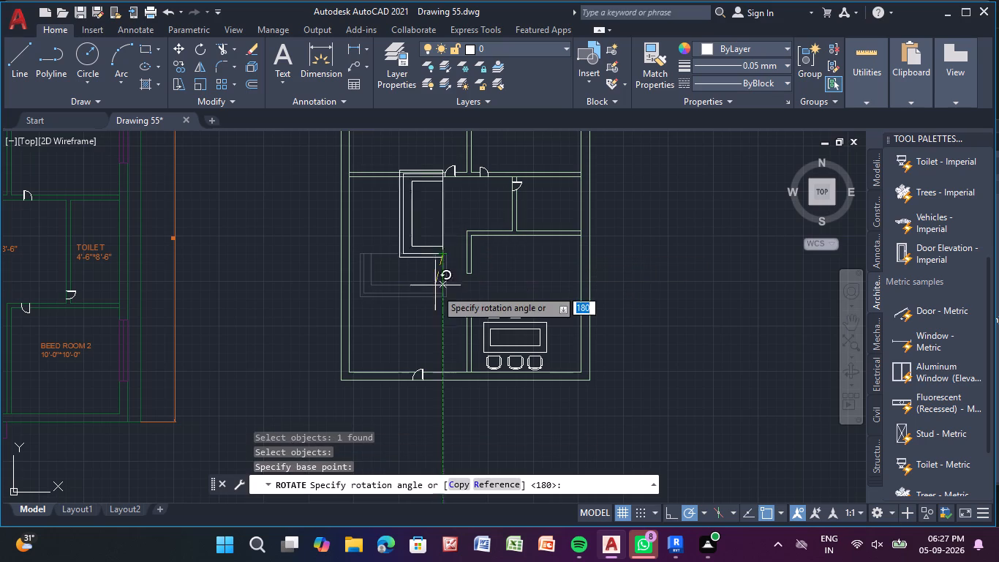
click(450, 307)
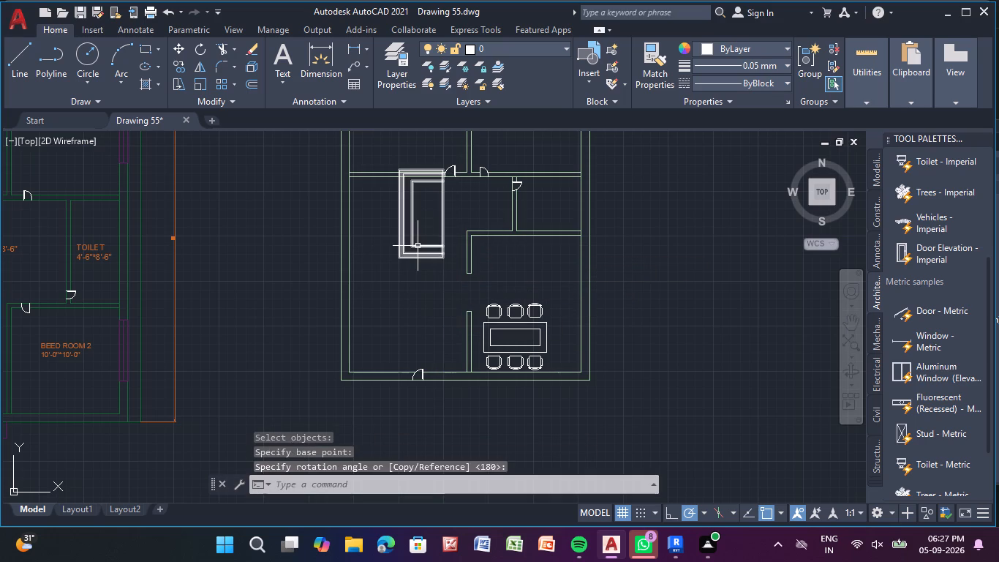
Move the rotated sofa down and west by its back's midpoint, placing it just inside the new plan's west wall.
click(415, 244)
key(m)
key(Return)
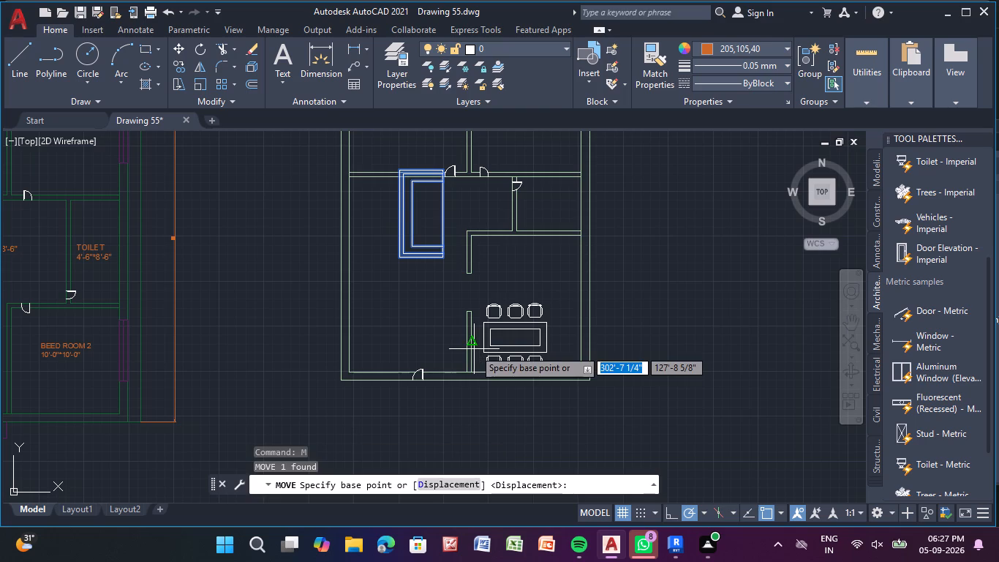
click(397, 212)
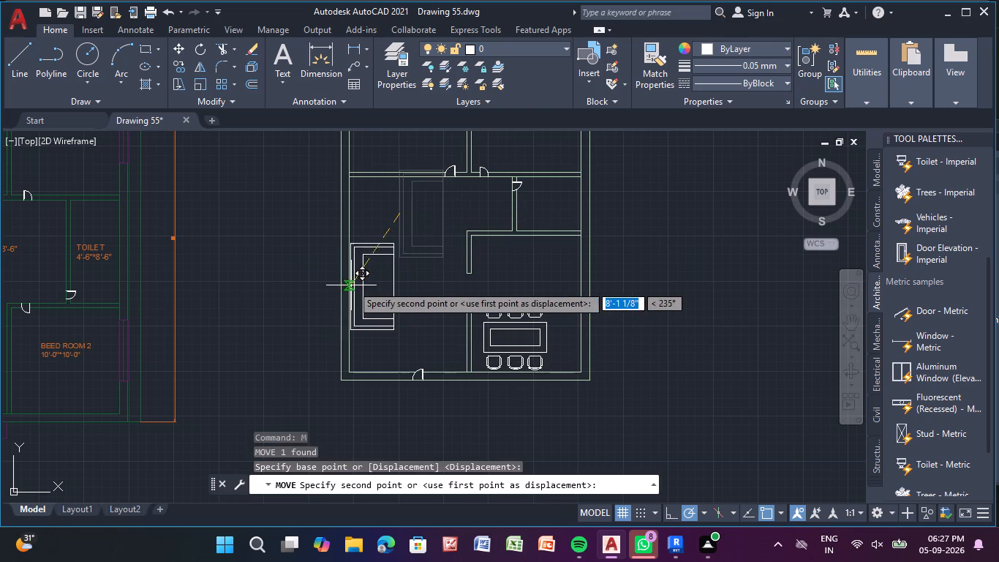
scroll(356, 278, up, 2)
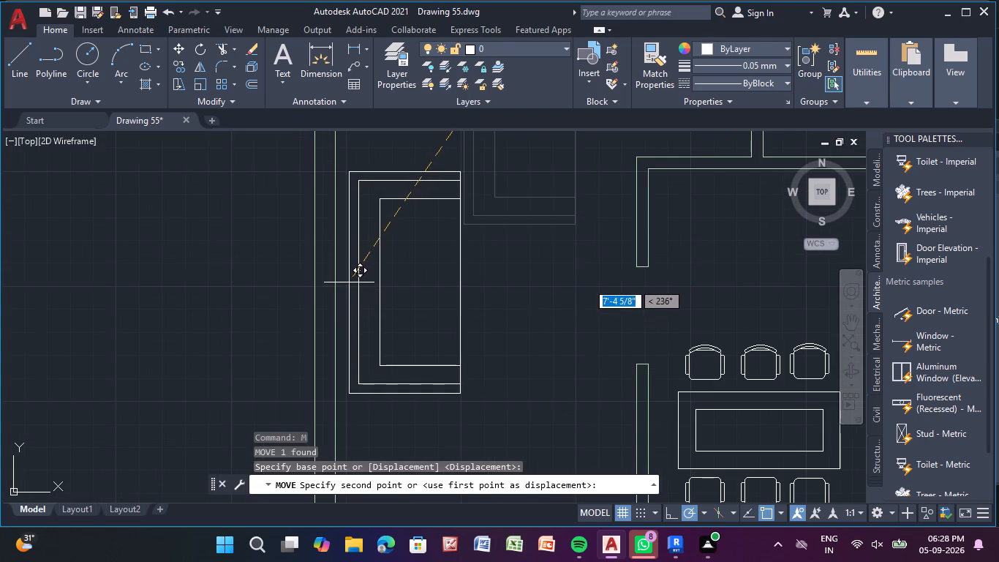
click(349, 282)
Copy the chair at the east end of the first plan's dining table to the new plan, near the sofa's upper end.
scroll(442, 268, down, 4)
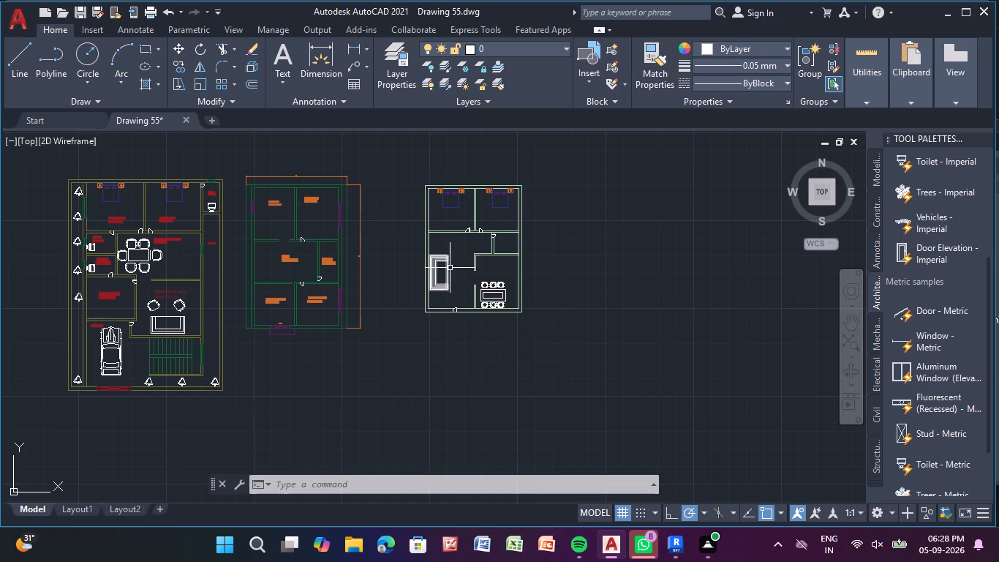
scroll(451, 275, up, 3)
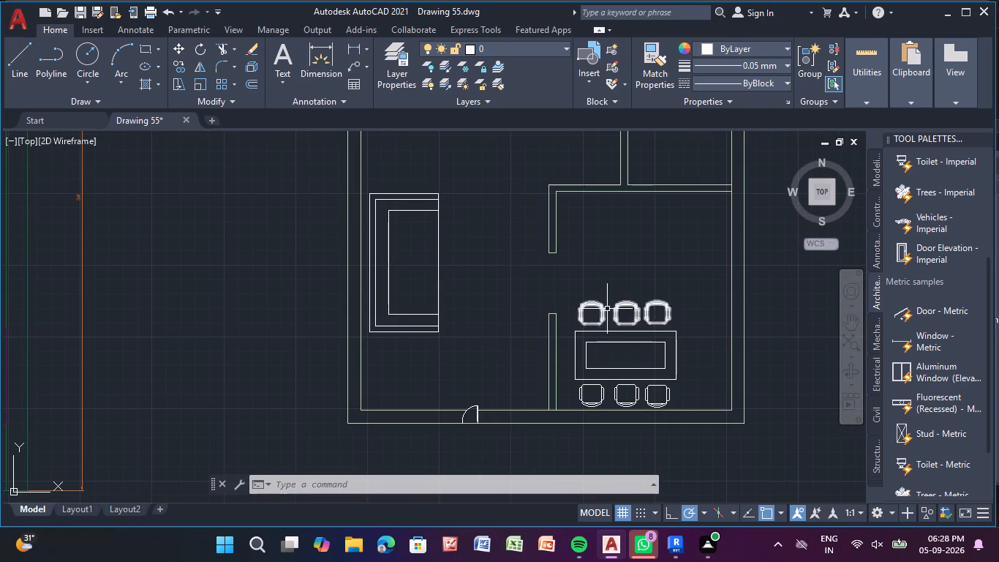
scroll(295, 274, down, 3)
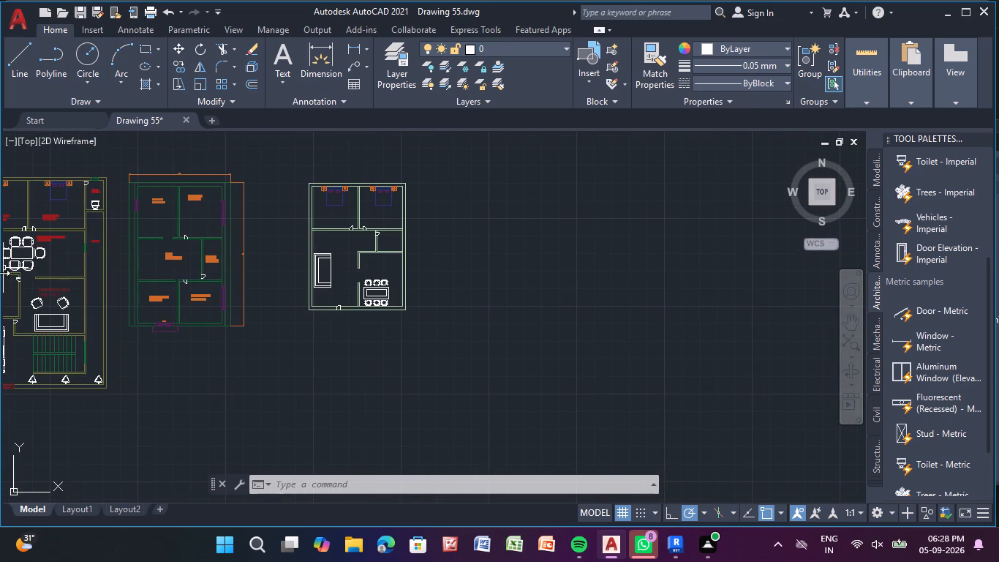
scroll(39, 302, up, 2)
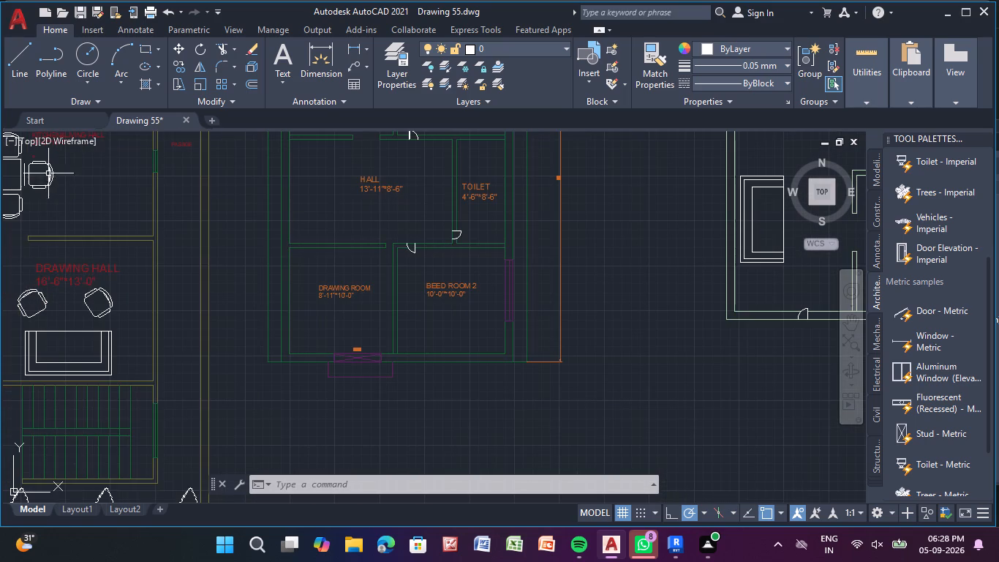
click(50, 168)
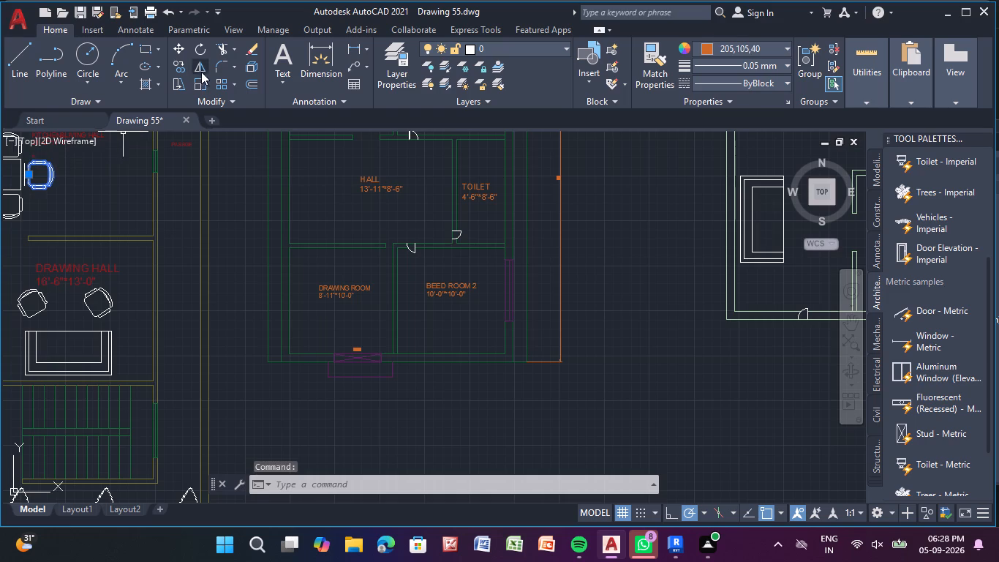
click(176, 58)
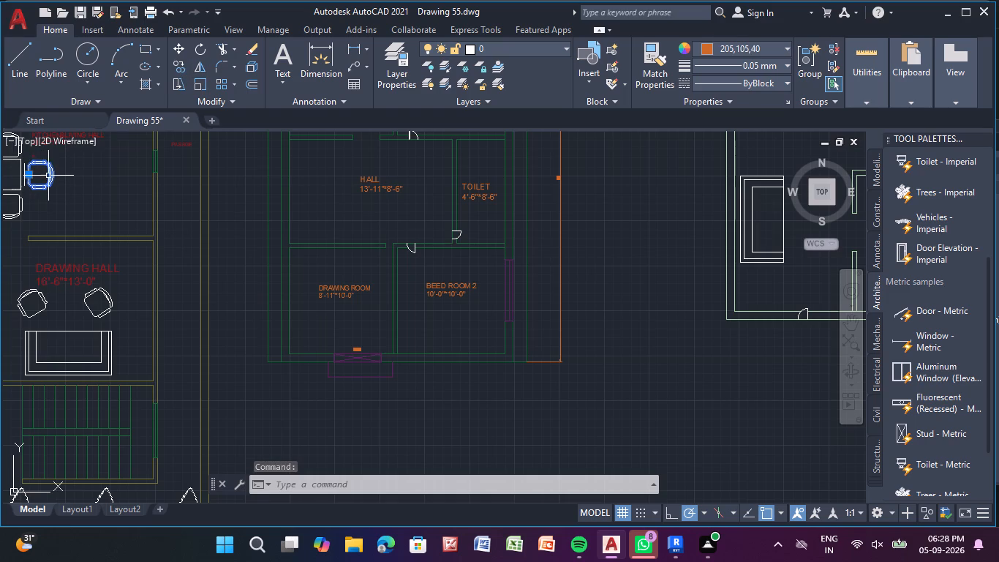
click(50, 174)
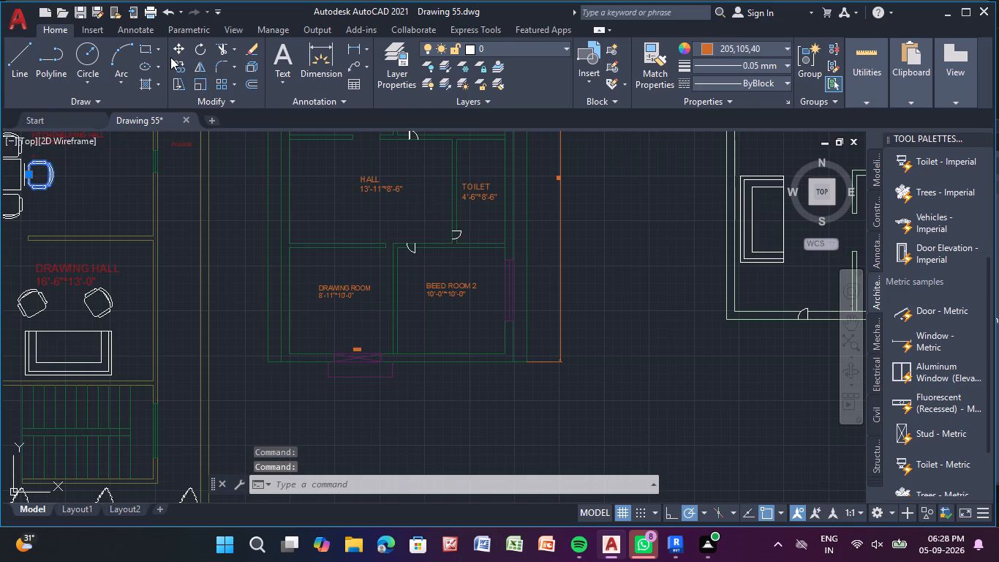
click(183, 69)
click(49, 180)
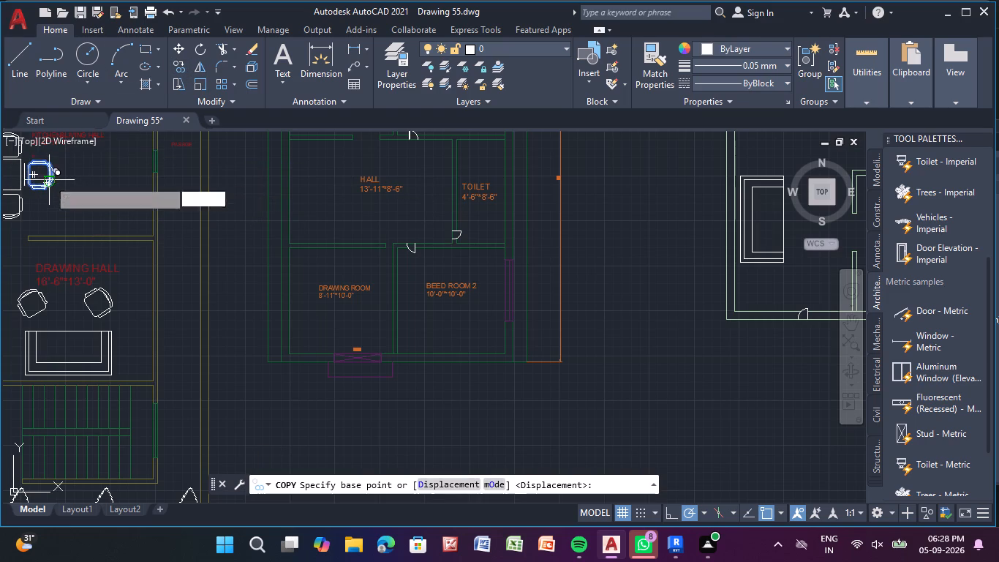
scroll(497, 214, down, 2)
middle_drag(497, 217, 147, 252)
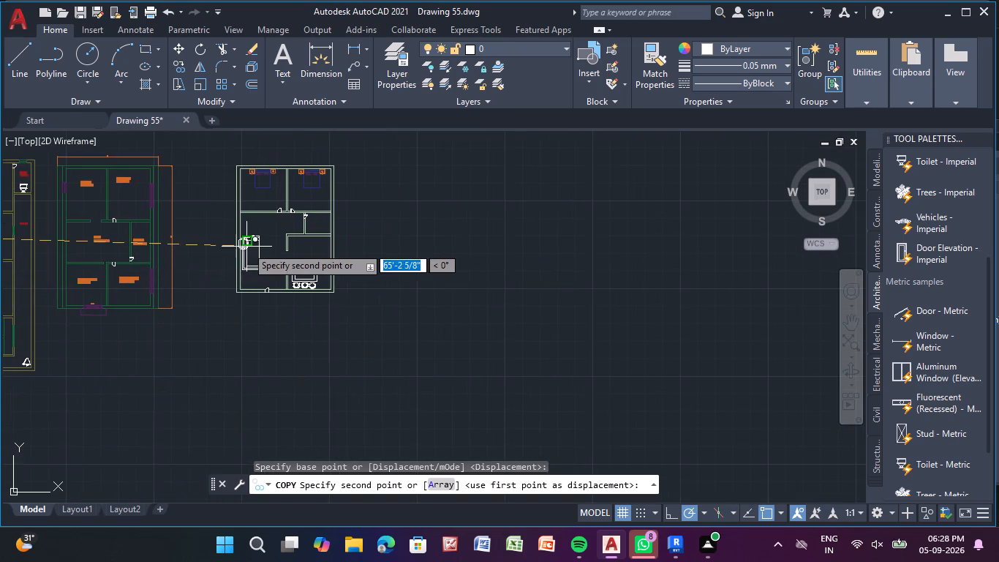
scroll(267, 247, up, 4)
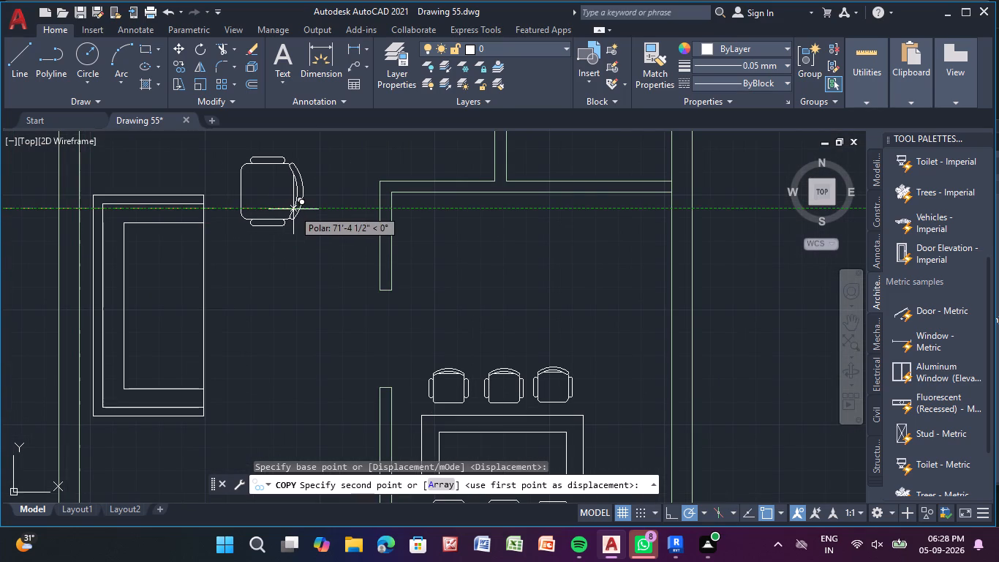
click(293, 209)
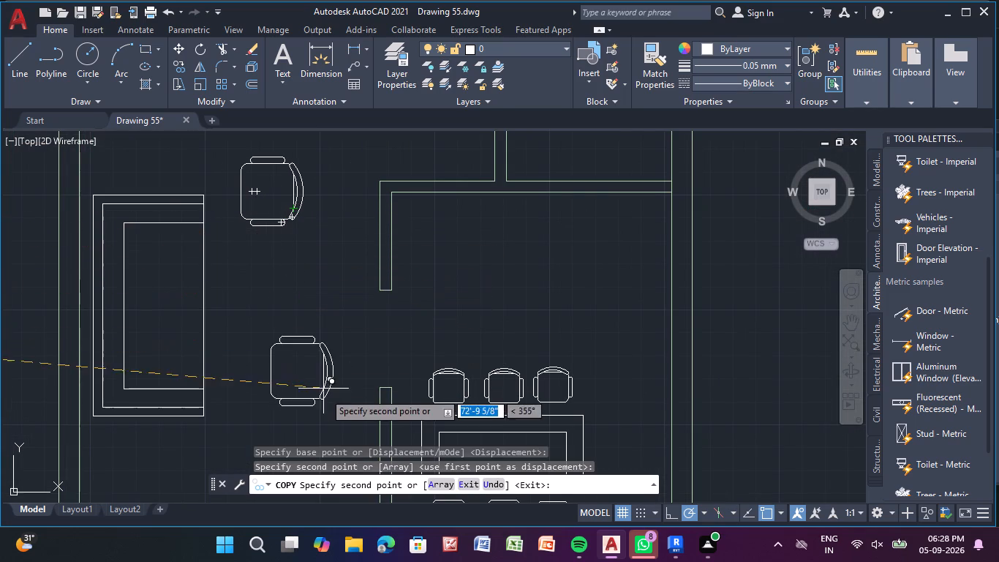
Place a second copy of the chair about 8'-4" straight below the first, near the sofa's lower end.
middle_drag(309, 421, 326, 359)
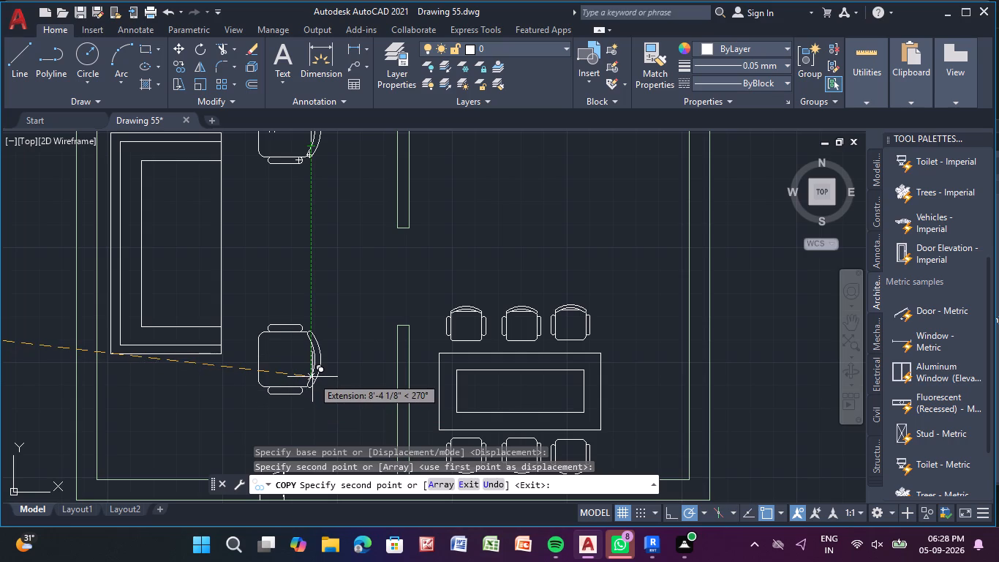
click(312, 377)
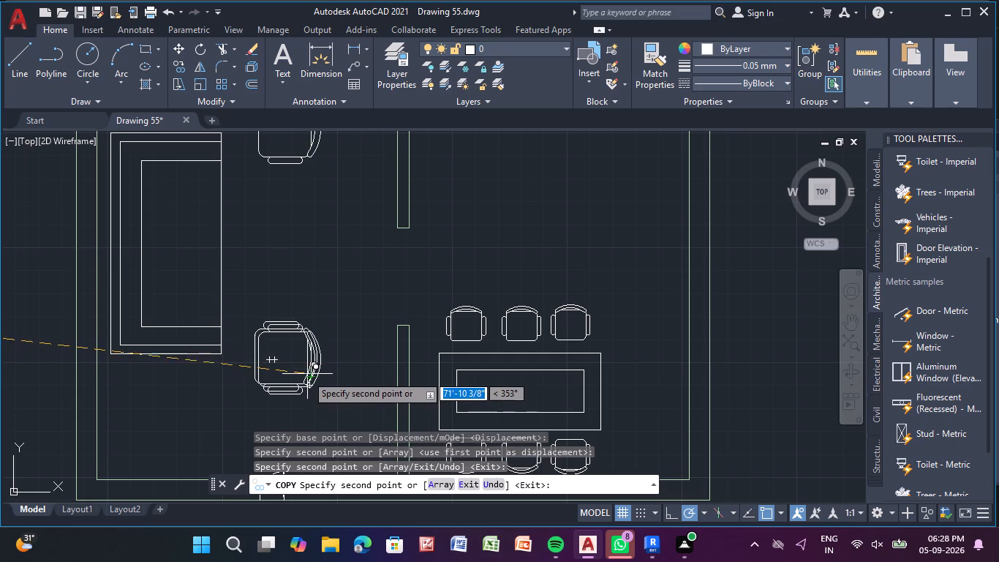
key(Escape)
key(Escape)
key(Escape)
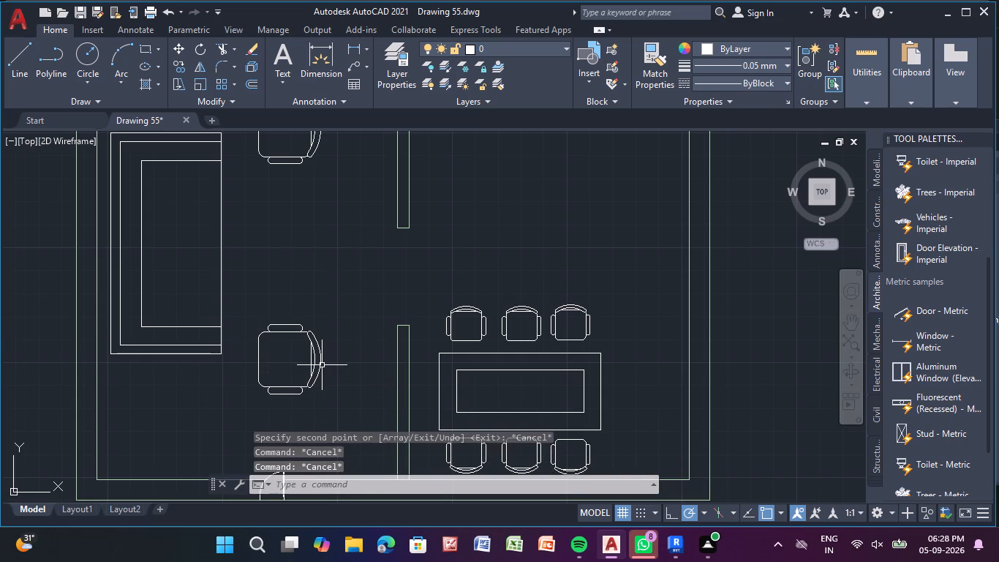
Rotate the lower copied chair freehand about its backrest so its back is angled toward the plan's bottom wall.
click(317, 366)
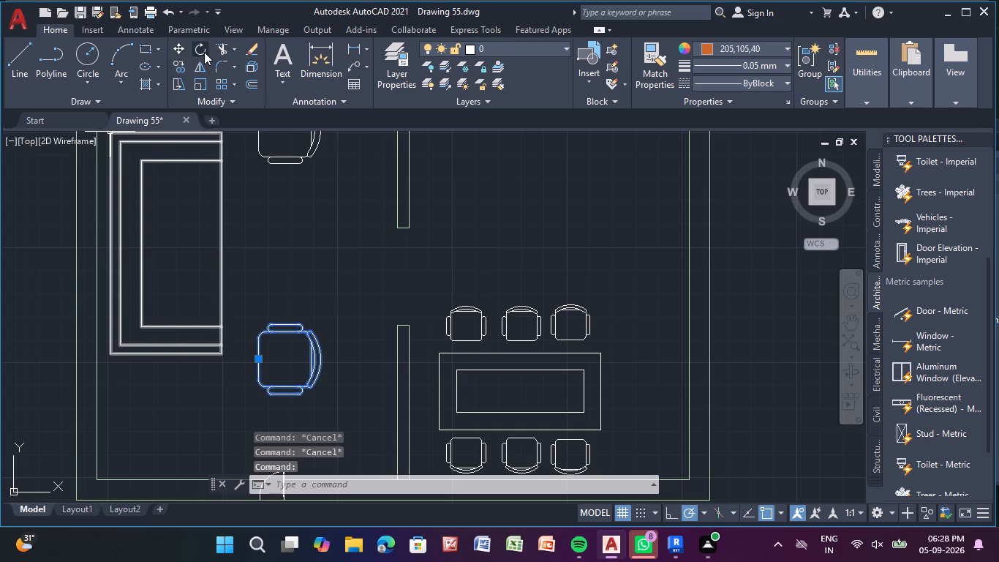
click(204, 51)
click(321, 364)
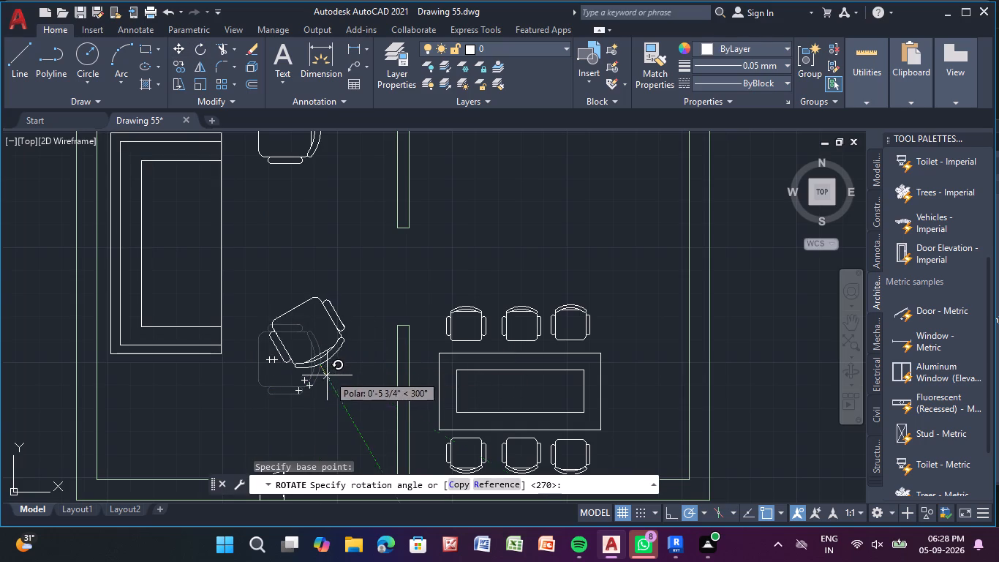
click(323, 380)
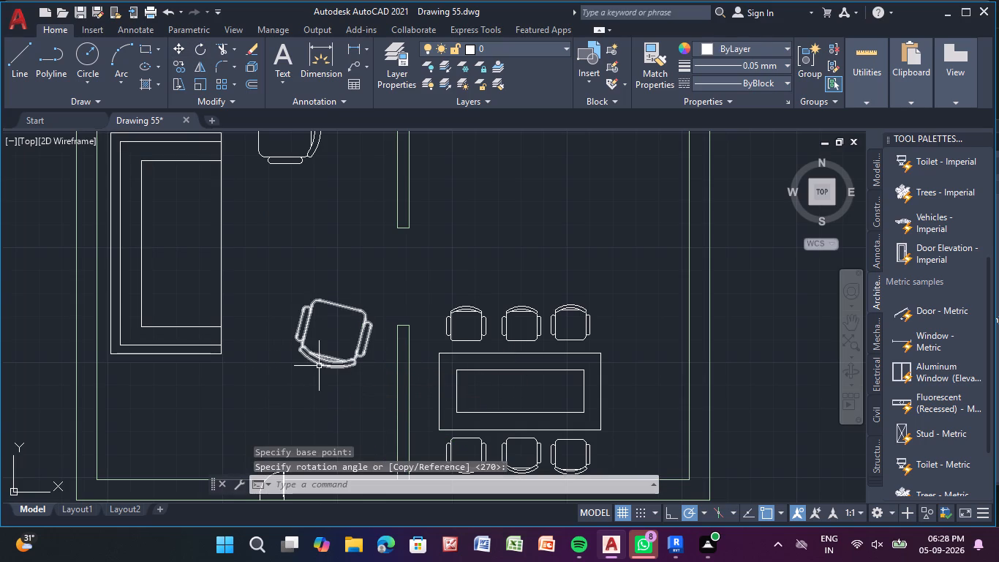
Erase the two copied chairs beside the sofa in the new plan.
click(319, 365)
key(Delete)
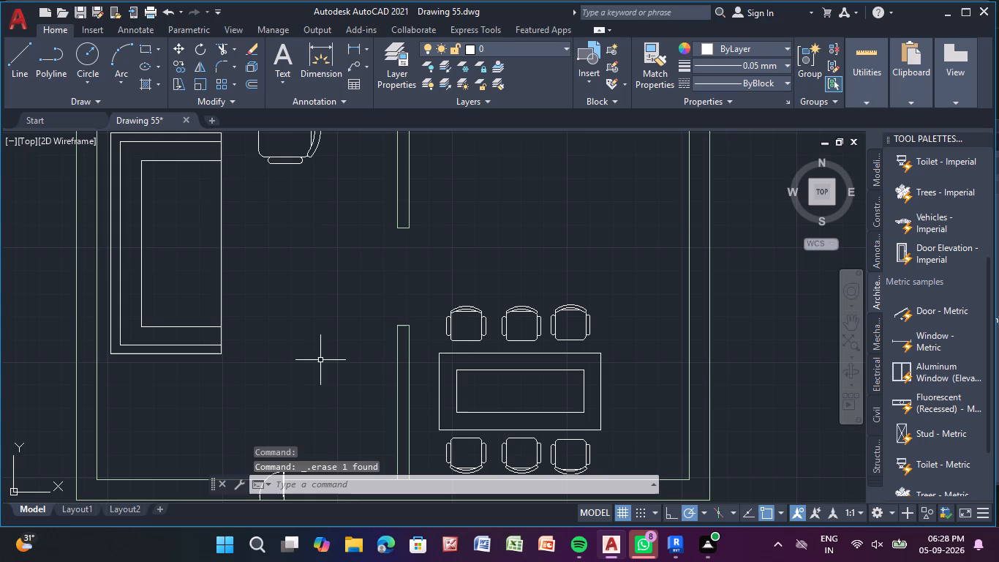
click(288, 164)
key(Delete)
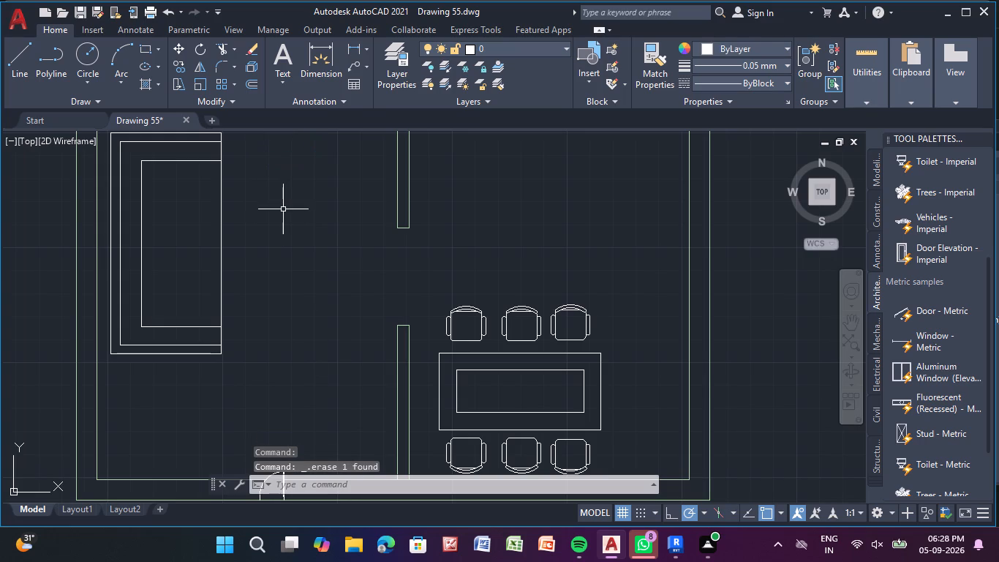
Set the current object colour to the blue 39,118,187.
scroll(311, 244, down, 3)
middle_drag(329, 277, 388, 423)
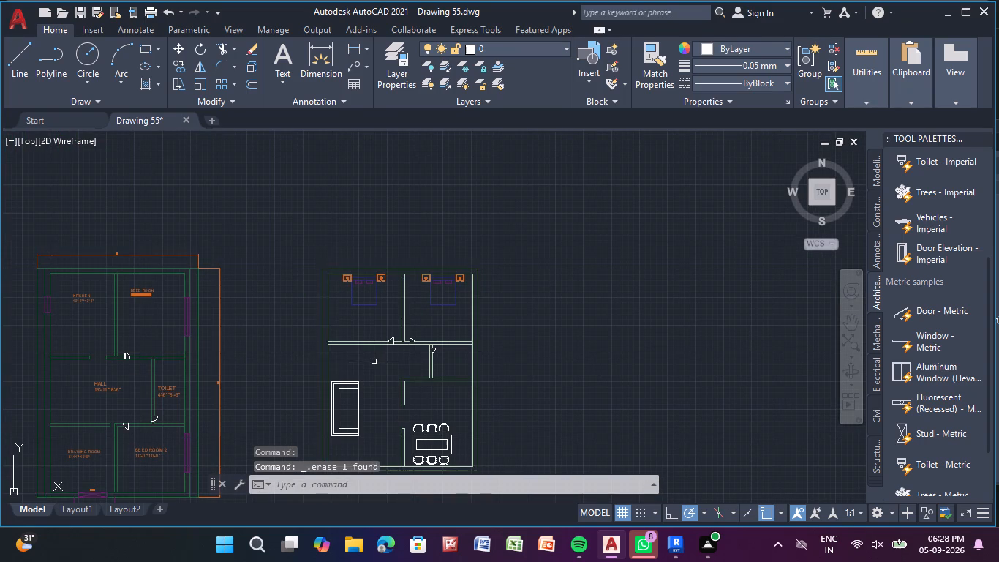
click(747, 48)
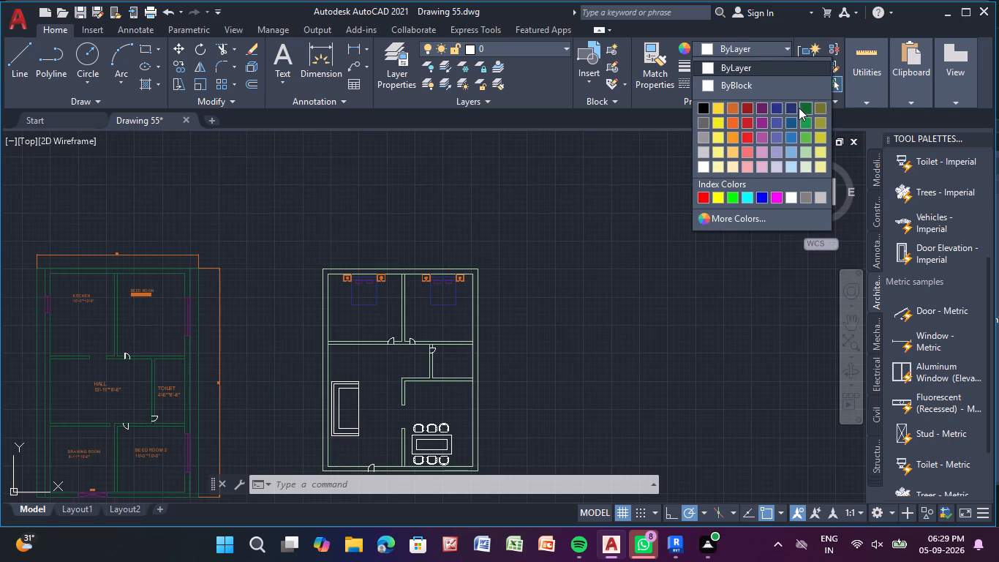
click(788, 133)
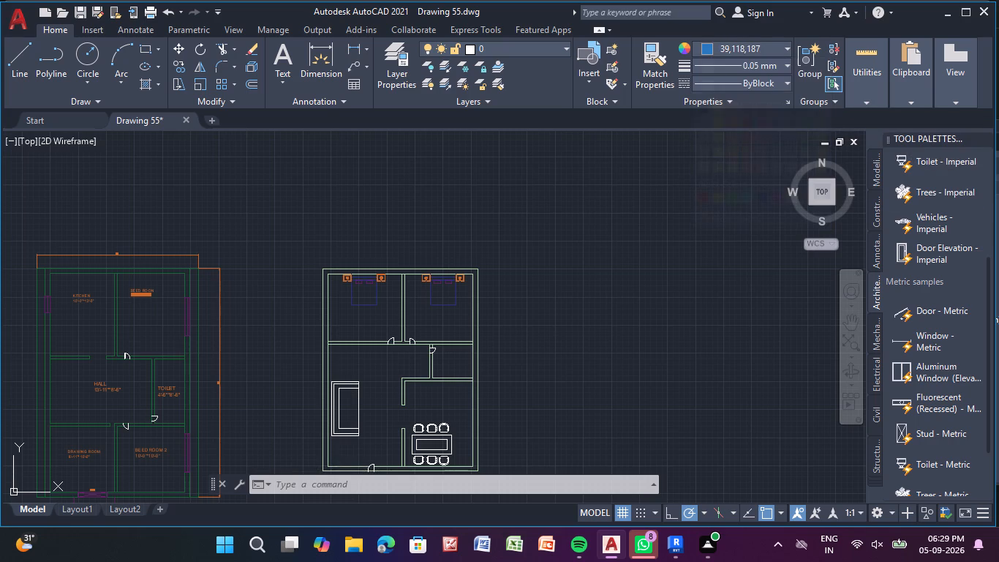
Start a multiline text label below the bed in the new plan's west bedroom, with first line BEEDROOM 1.
click(286, 54)
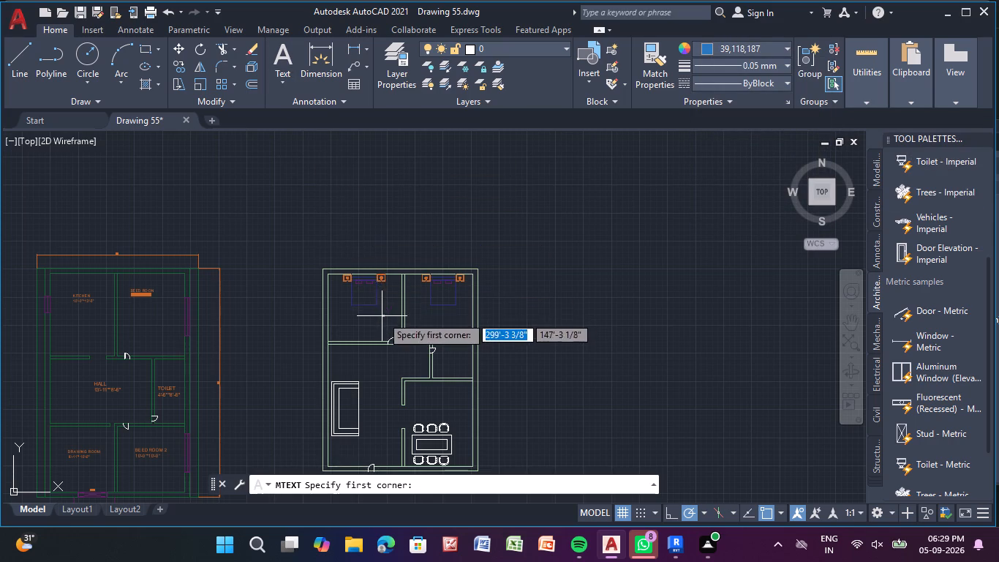
middle_drag(380, 316, 353, 244)
scroll(345, 247, up, 2)
click(280, 236)
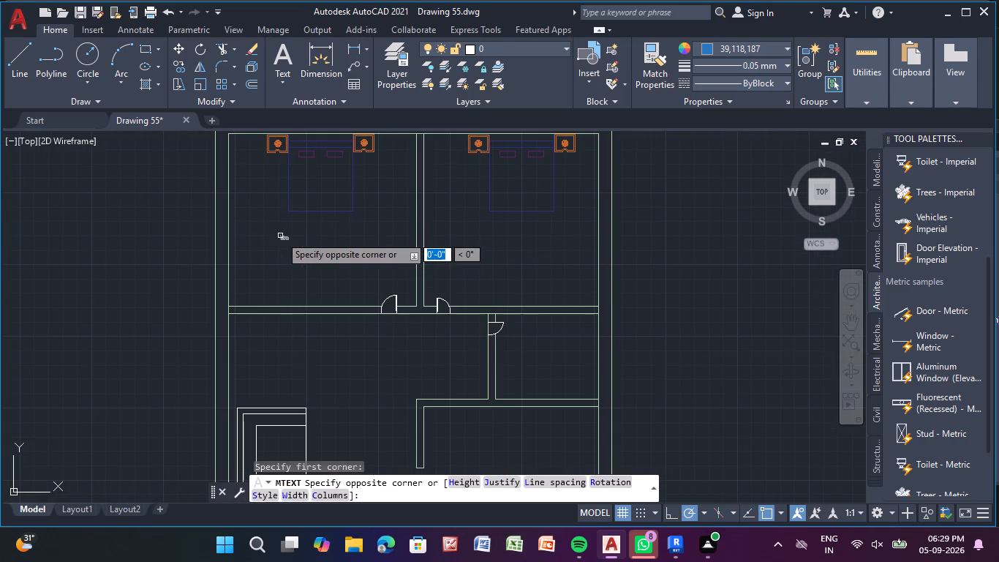
click(382, 275)
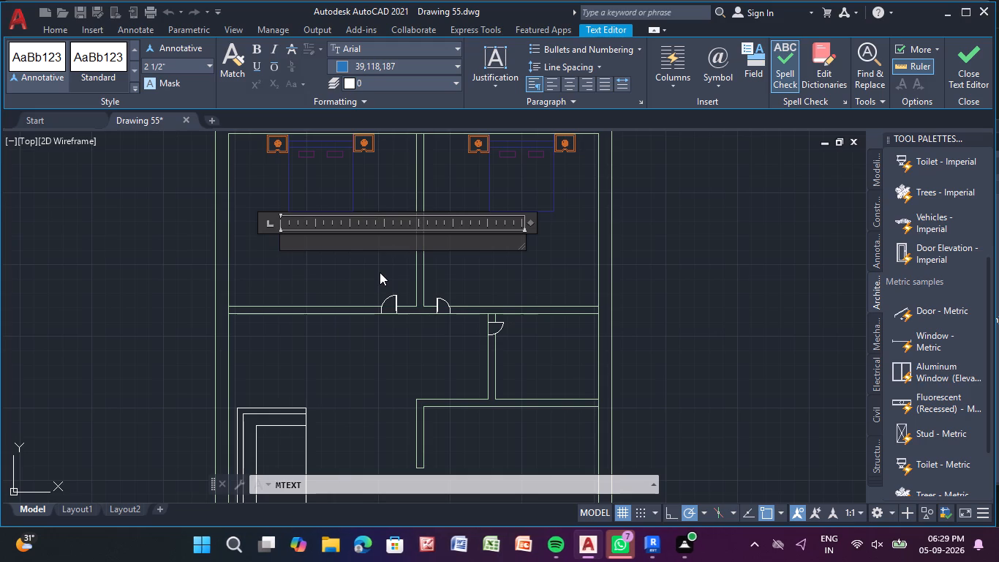
text(BEEDROO)
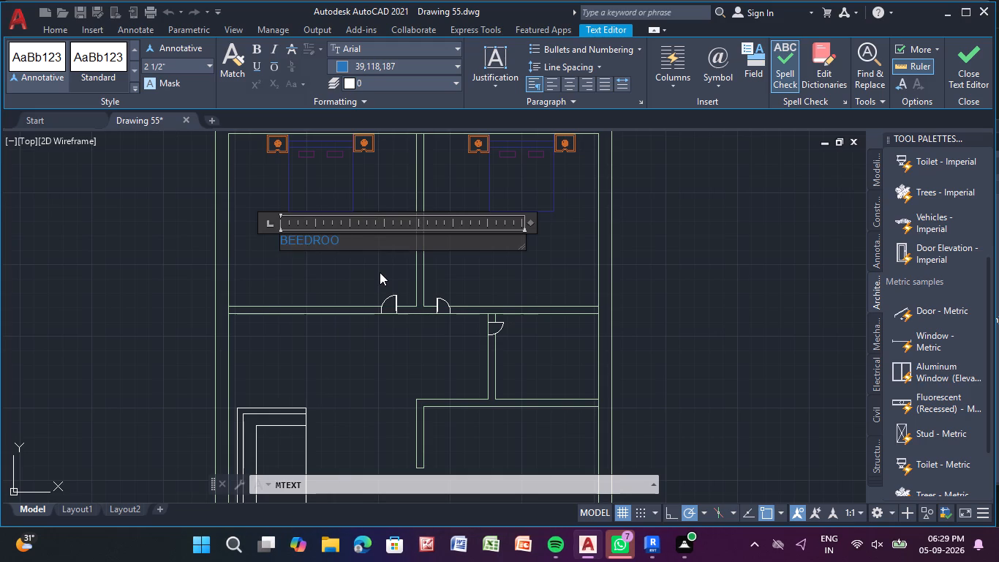
key(m)
key(space)
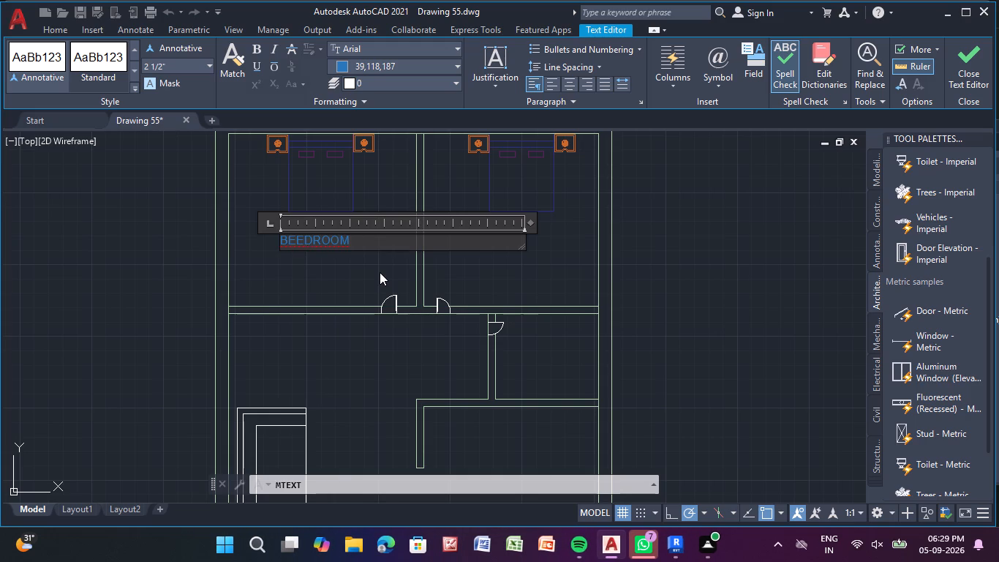
text(1)
key(Return)
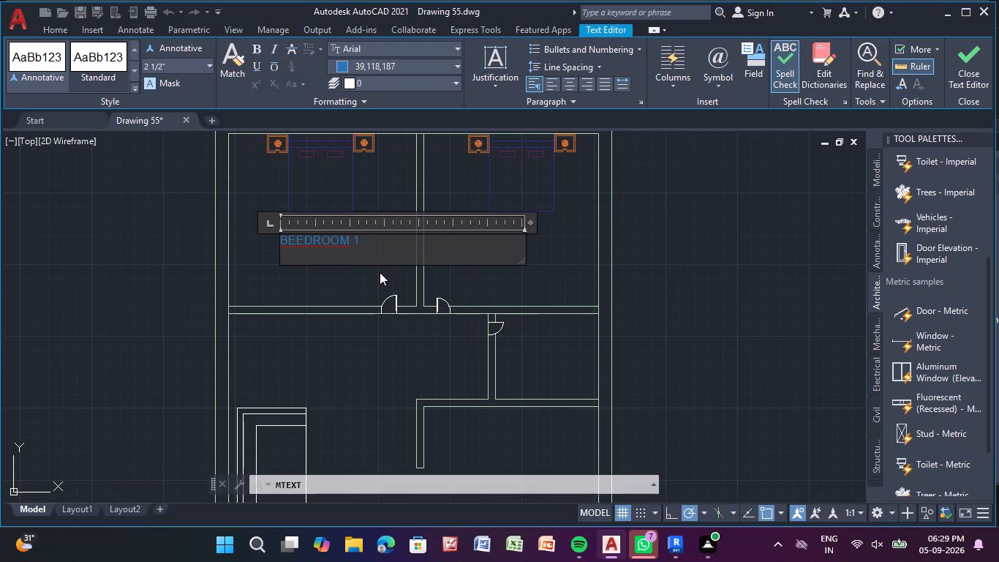
Add the room size 10'-0"*10'-0" as the label's second line and finish the text.
text(10)
key(apostrophe)
key(minus)
key(0)
key(shift+quotedbl)
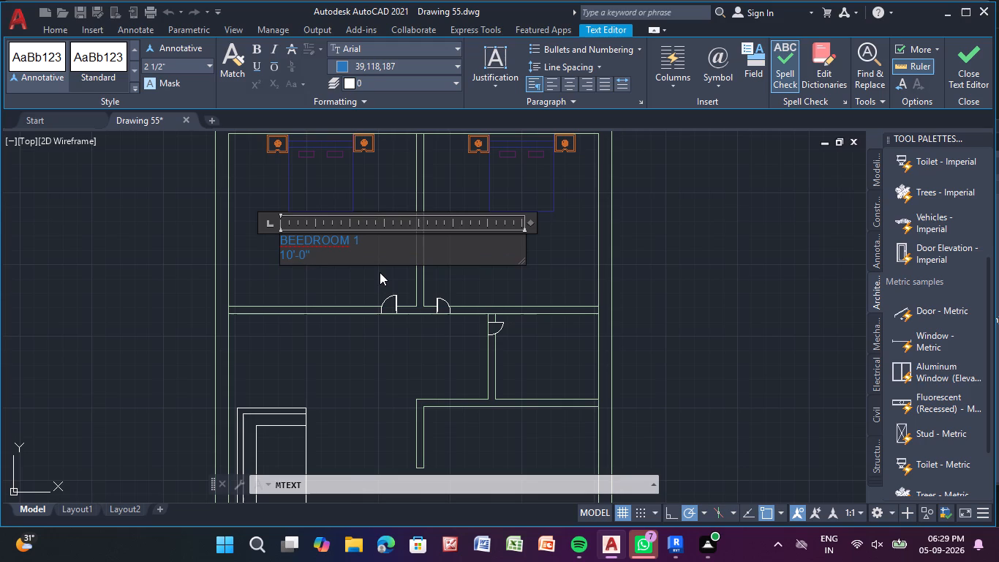
key(shift+asterisk)
key(1)
text(0;-0)
key(shift+quotedbl)
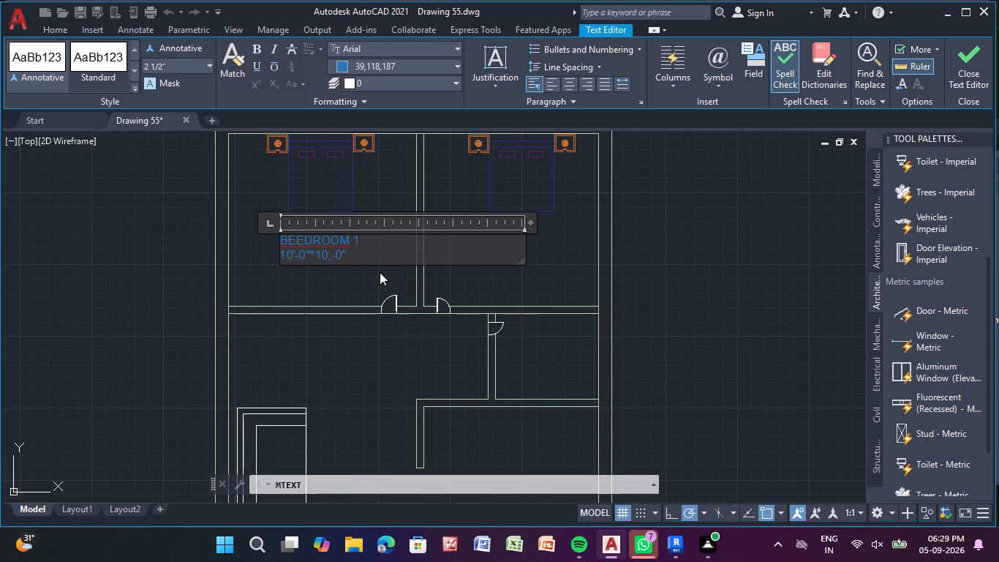
key(Return)
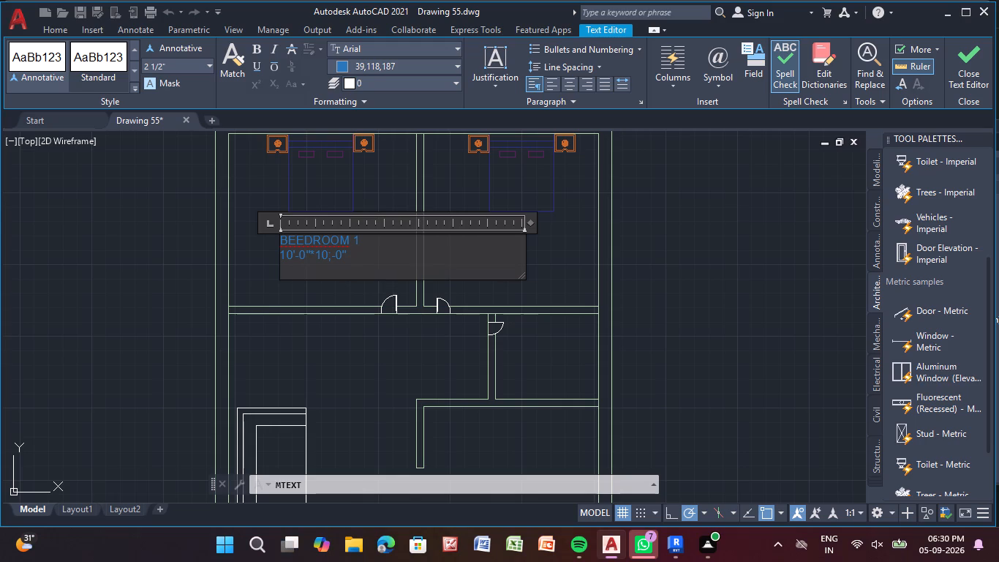
click(331, 254)
key(BackSpace)
key(apostrophe)
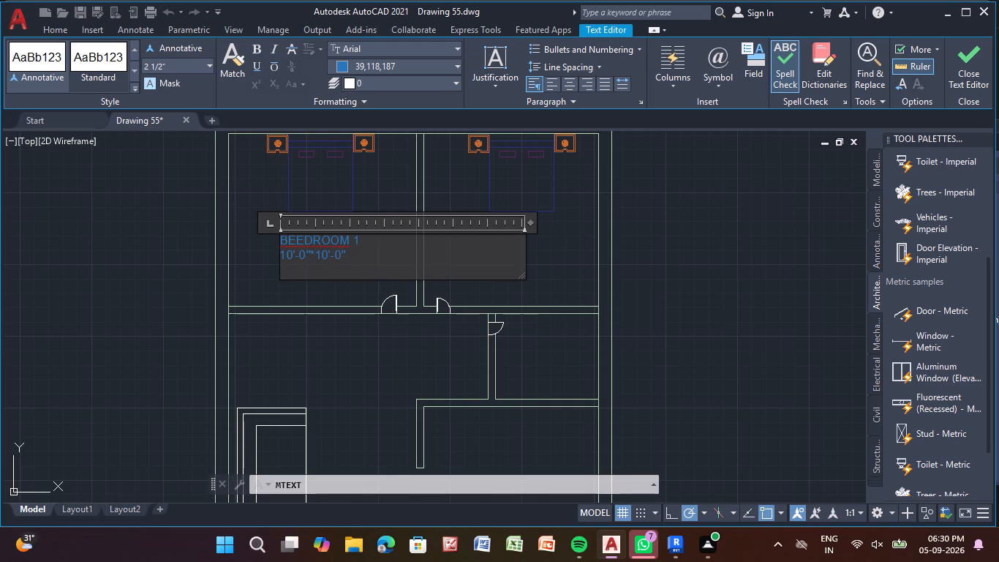
click(357, 252)
key(Return)
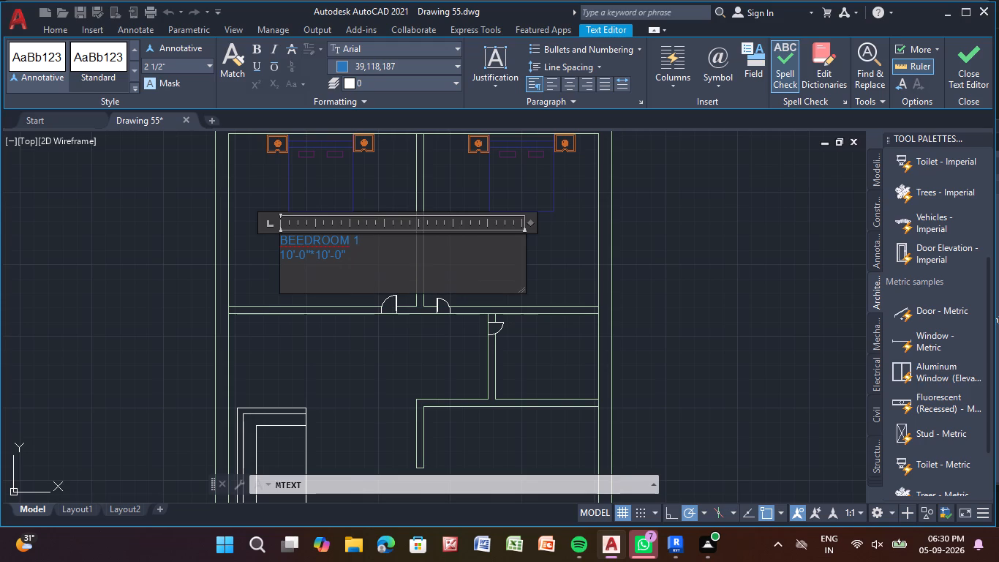
right_click(357, 252)
click(273, 296)
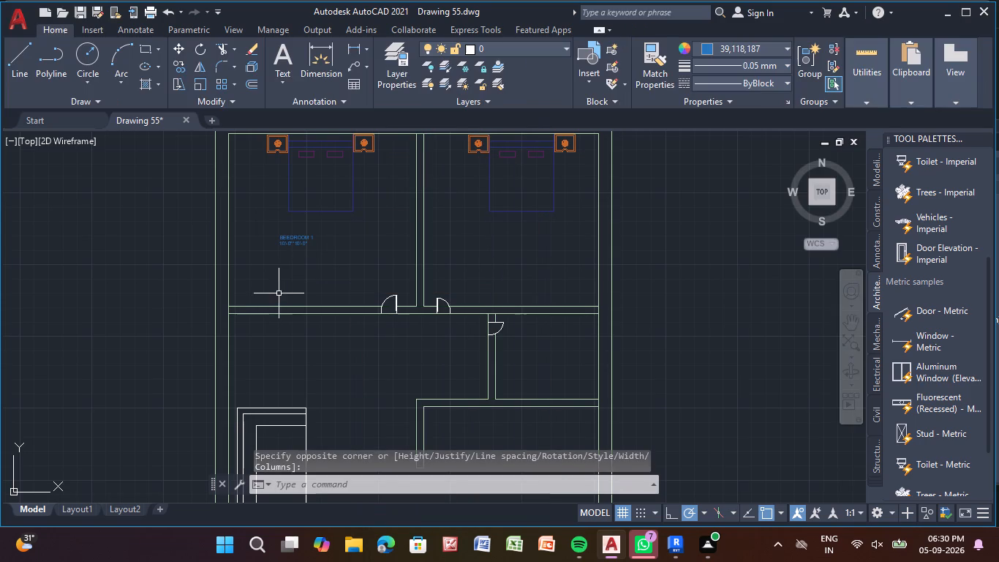
Scale the BEEDROOM 1 label up freehand from its upper-left corner by a factor of about 2.5.
click(301, 237)
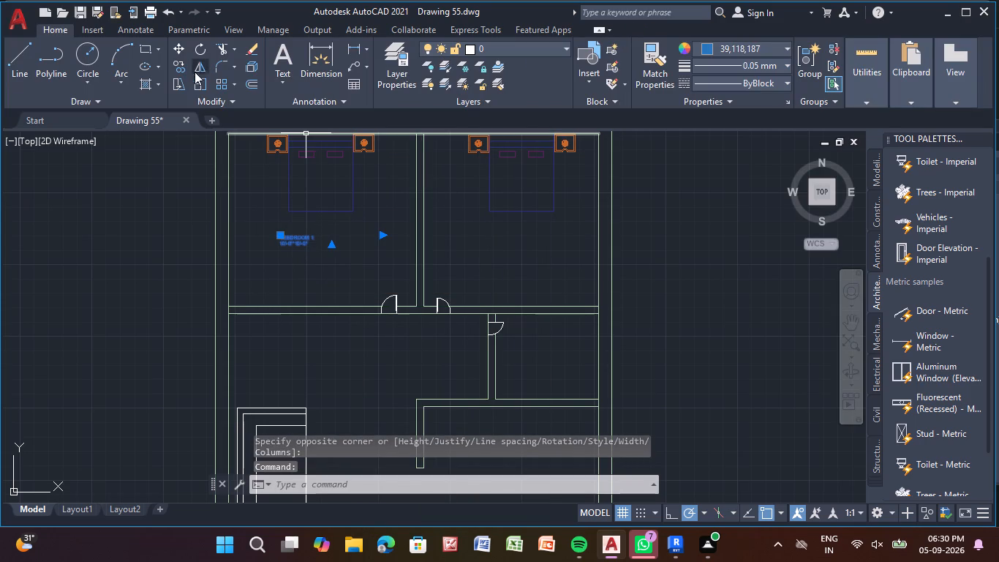
click(195, 79)
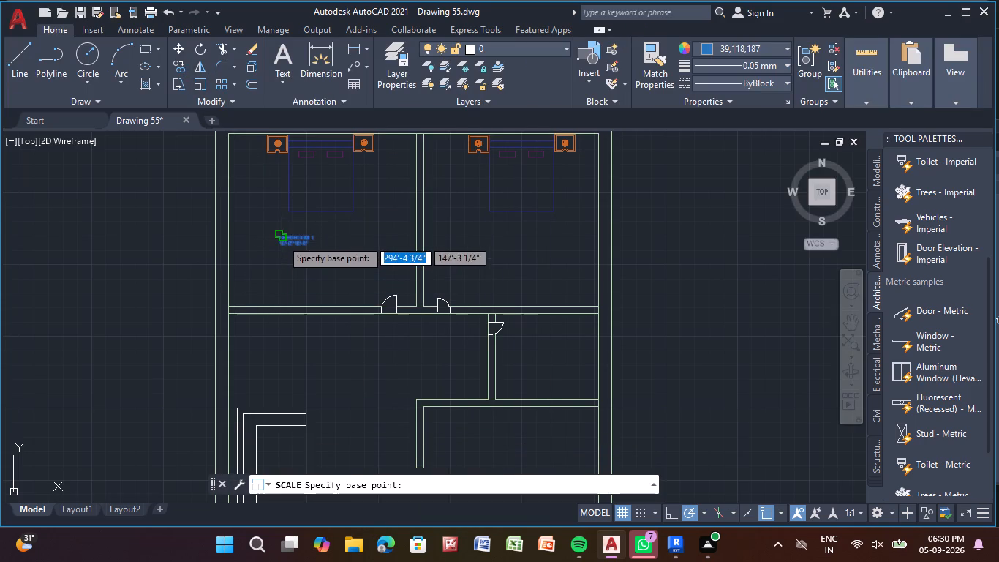
click(282, 239)
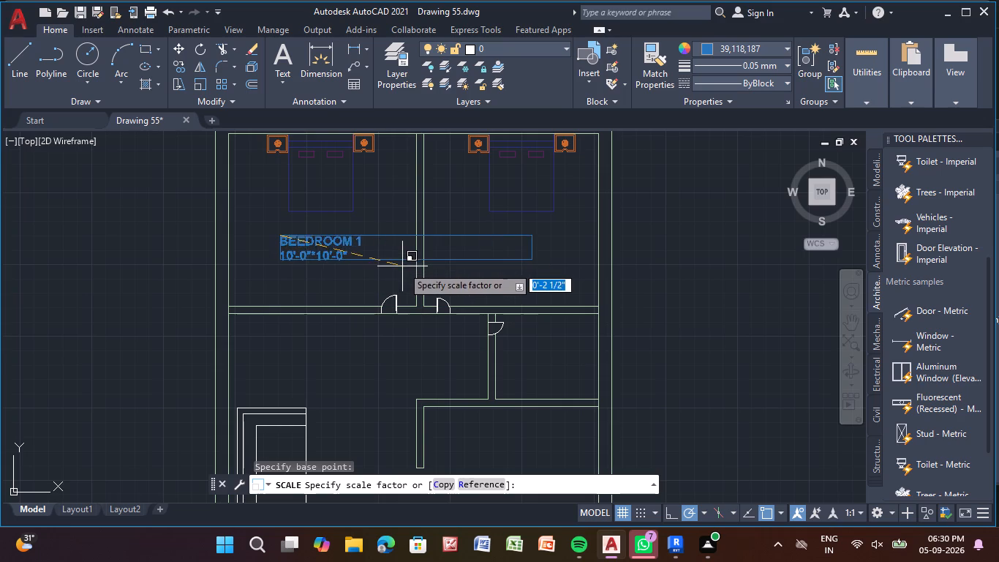
drag(403, 266, 414, 277)
Start a multiline text label below the bed in the east bedroom, with first line BEEDROOM 2.
scroll(494, 182, down, 1)
scroll(479, 230, up, 1)
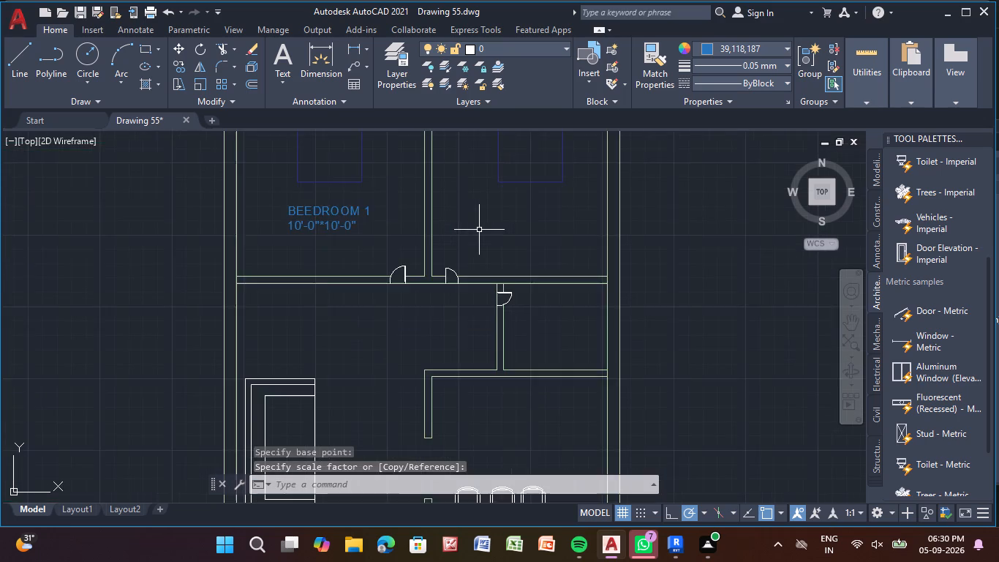
middle_drag(479, 230, 129, 356)
middle_drag(136, 323, 203, 249)
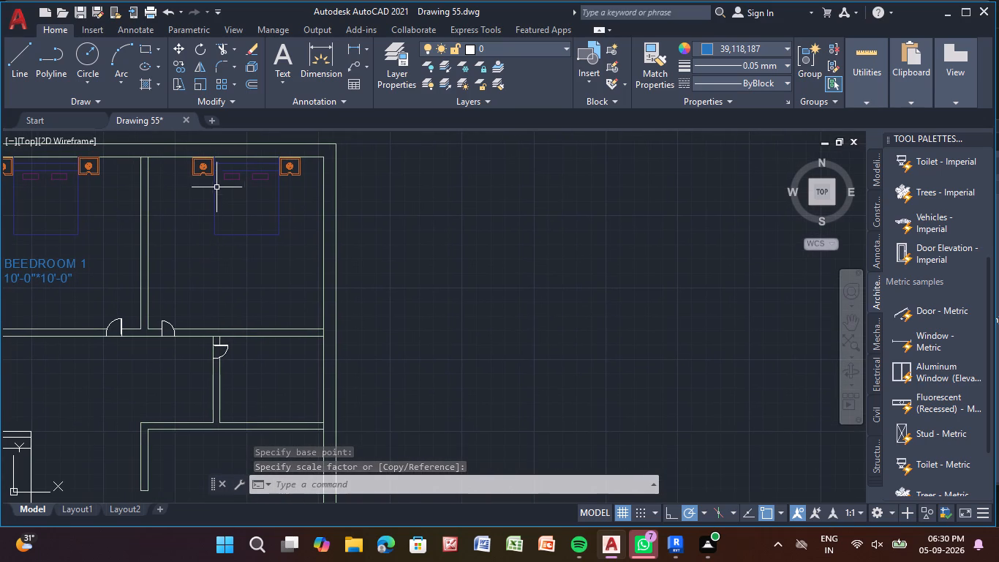
click(281, 58)
middle_drag(233, 292, 358, 269)
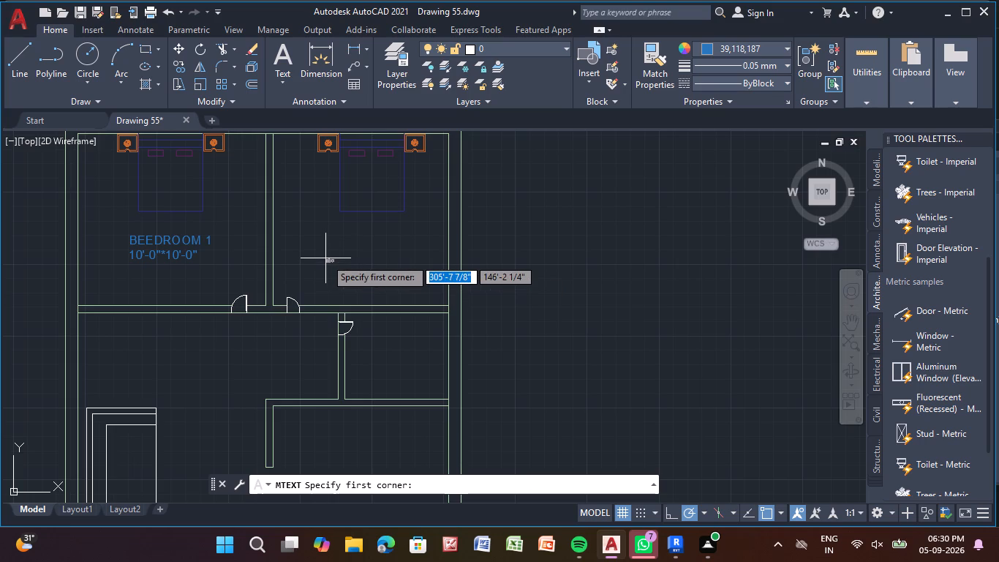
scroll(325, 258, up, 1)
click(306, 225)
click(475, 291)
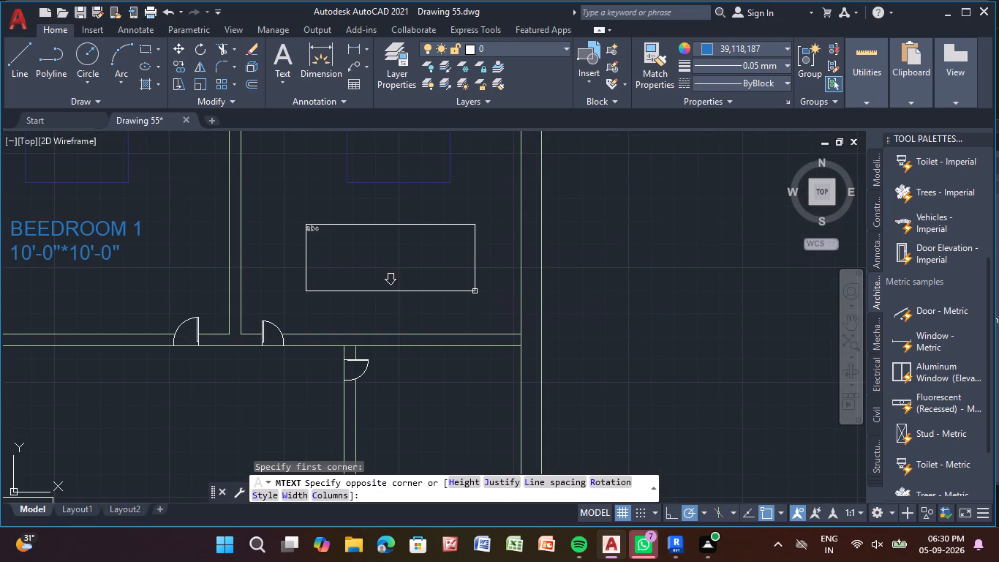
text(BEED)
key(r)
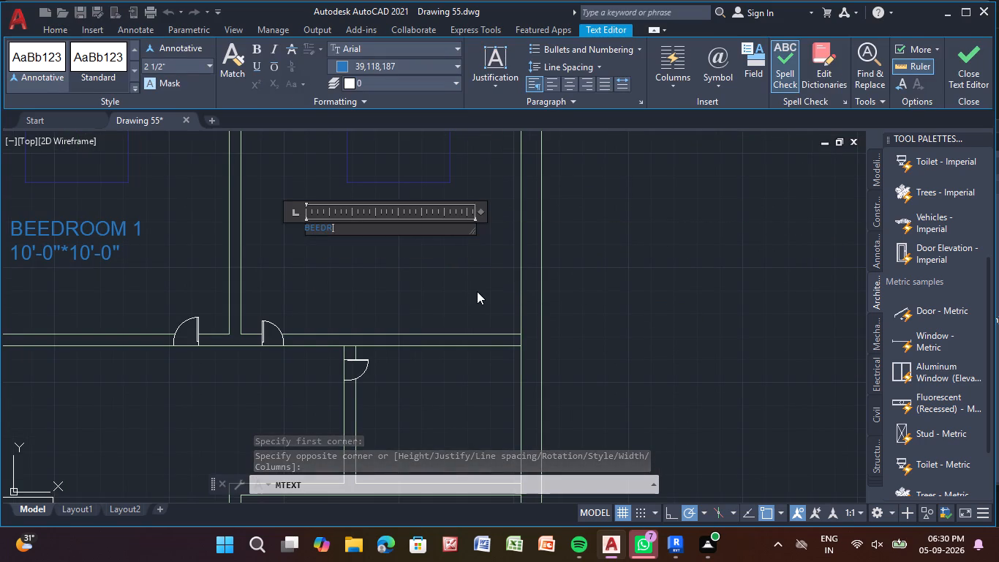
text(OOM 2)
key(Return)
Add the room size 10'-0"*10'0" as the second line of the BEEDROOM 2 label and finish the text.
text(10)
text('-0)
key(shift+quotedbl)
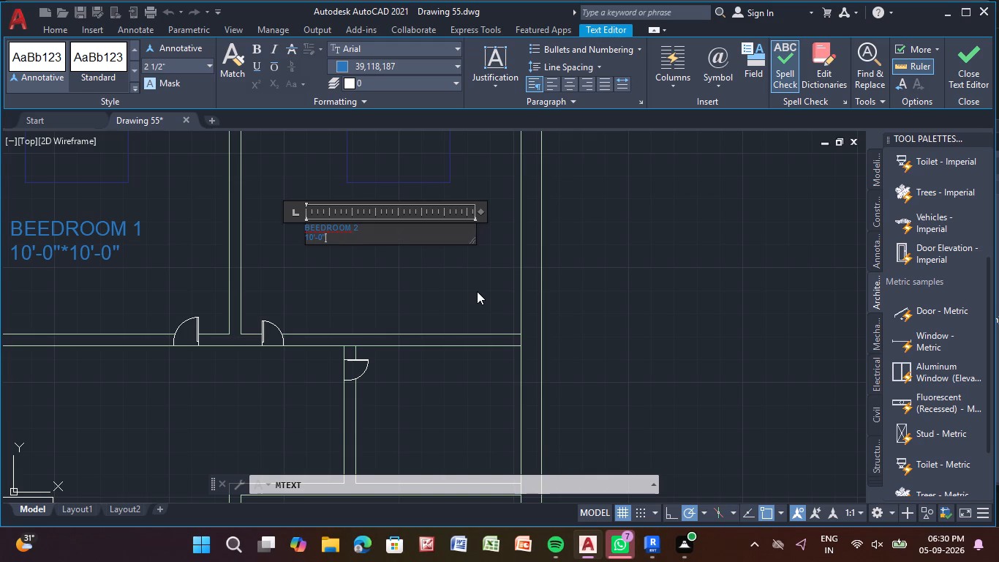
key(shift+asterisk)
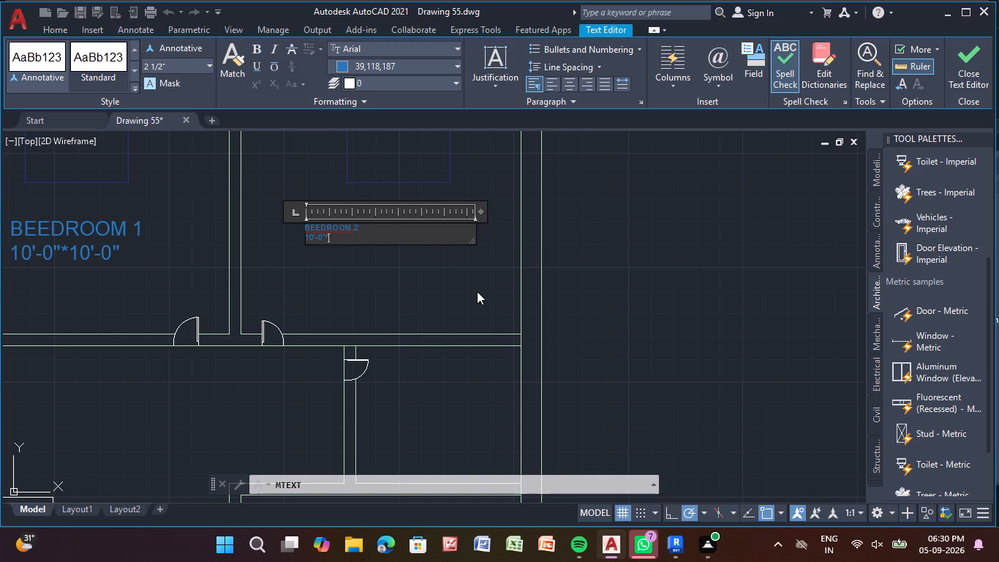
text(10'0)
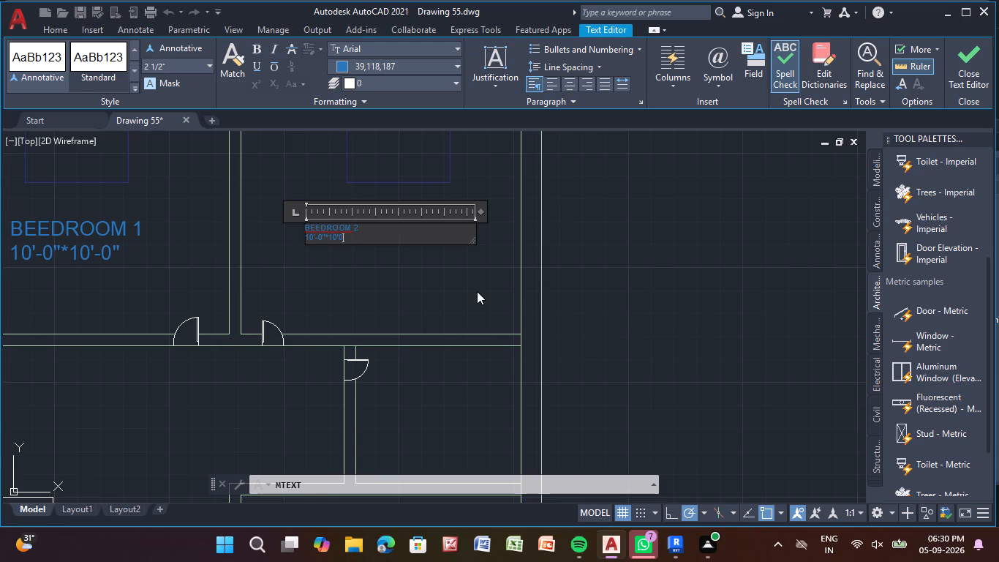
key(shift+quotedbl)
key(Return)
right_click(477, 291)
click(437, 282)
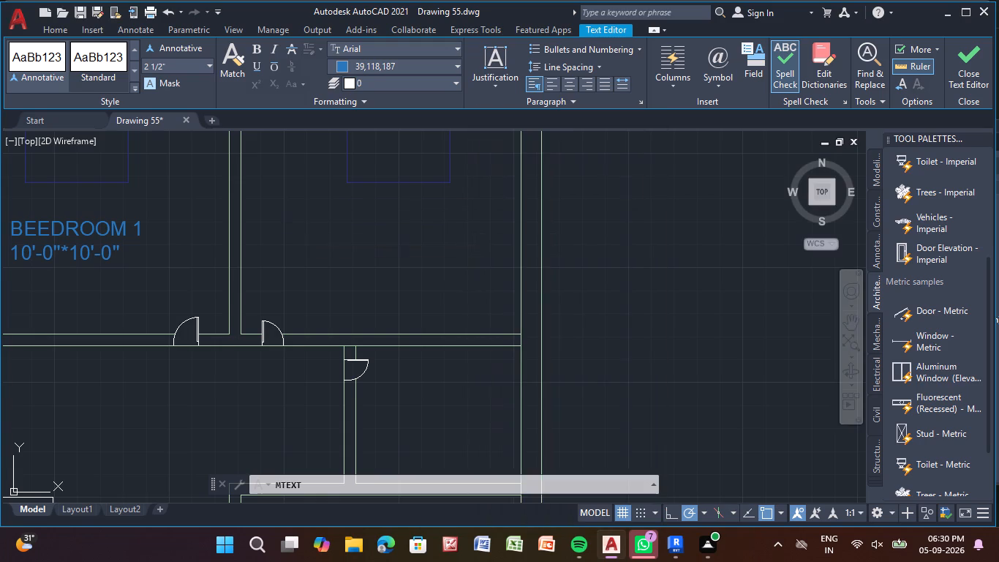
Scale the BEEDROOM 2 label up freehand from its upper-left corner by a factor of about 2.
click(331, 232)
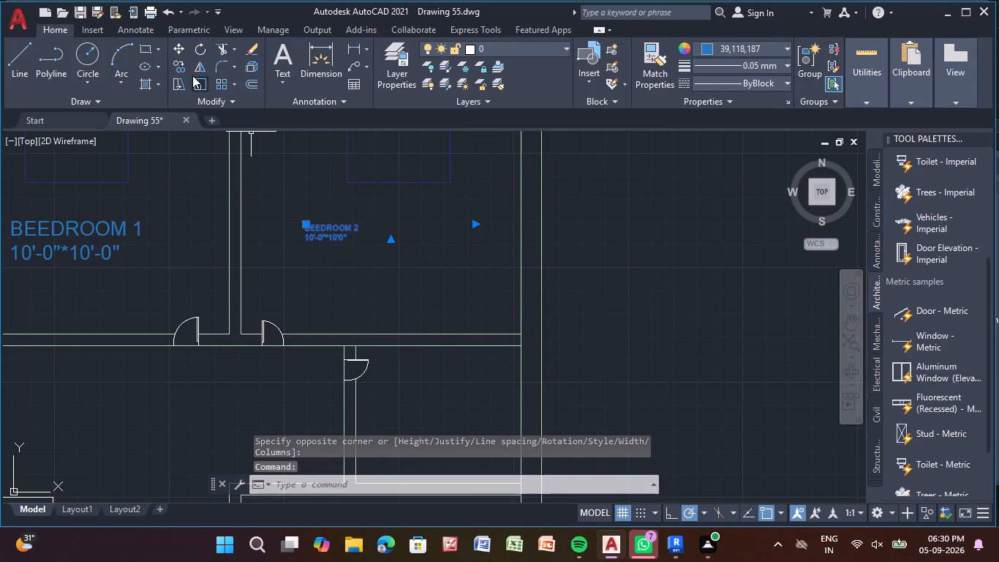
click(198, 80)
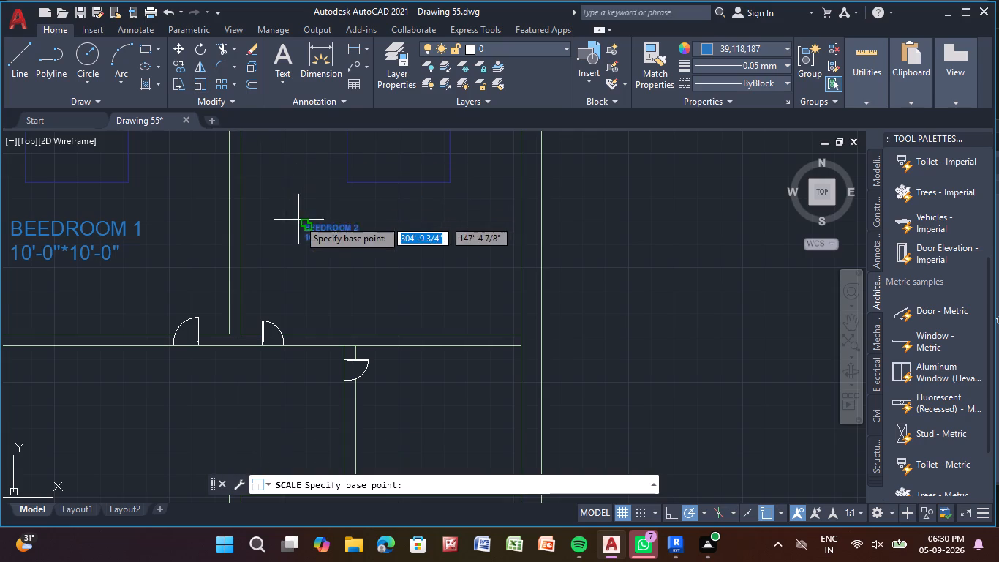
click(310, 229)
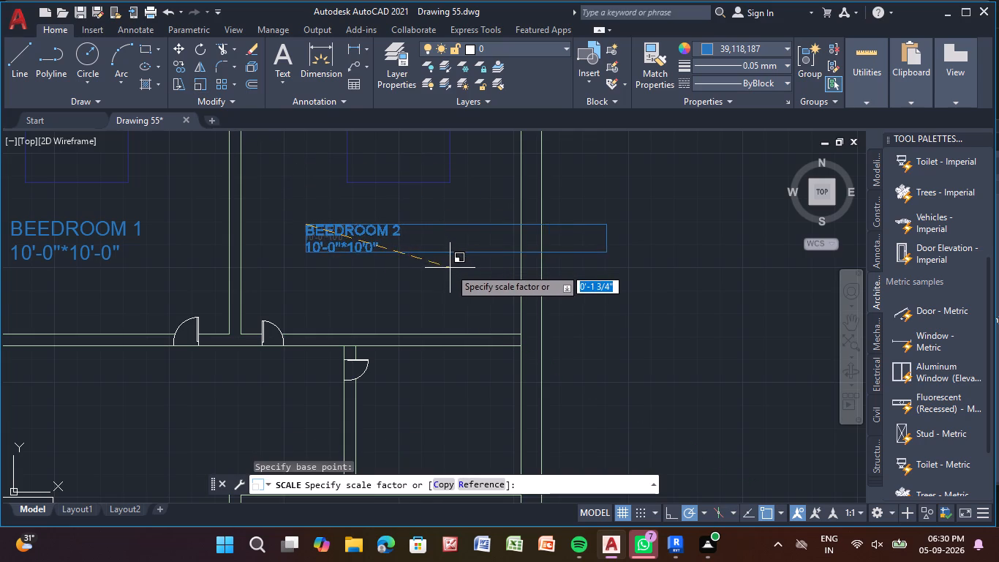
click(469, 289)
Start a multiline text label in the small room below the east bedroom, with first line TOILET.
scroll(469, 290, down, 2)
middle_drag(469, 290, 465, 272)
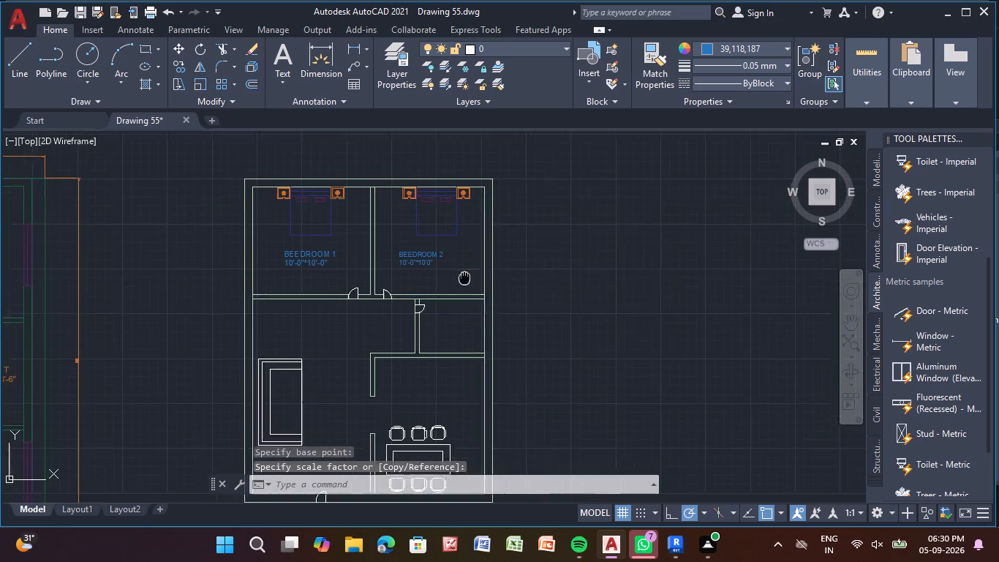
middle_drag(465, 272, 448, 178)
middle_drag(340, 260, 353, 200)
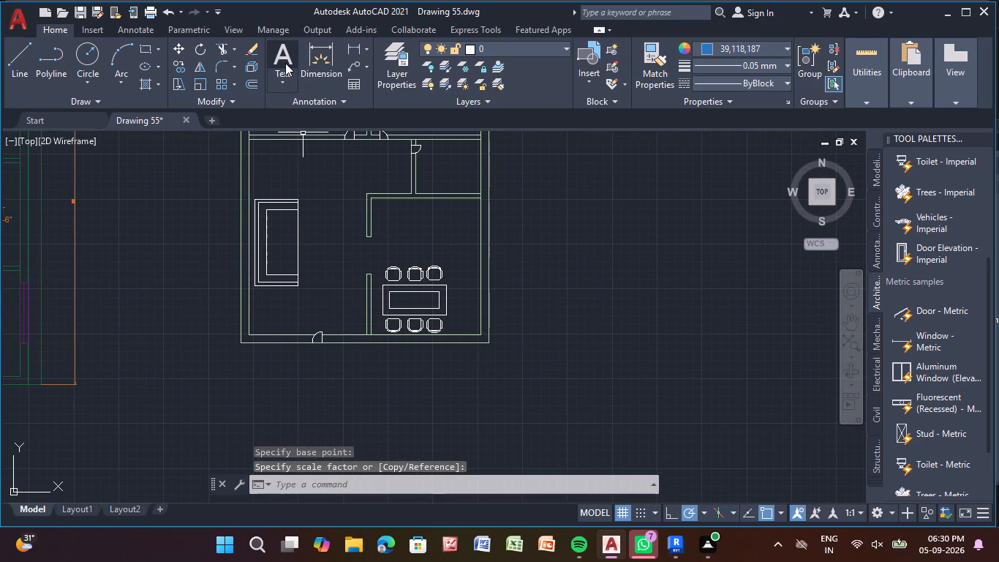
click(286, 63)
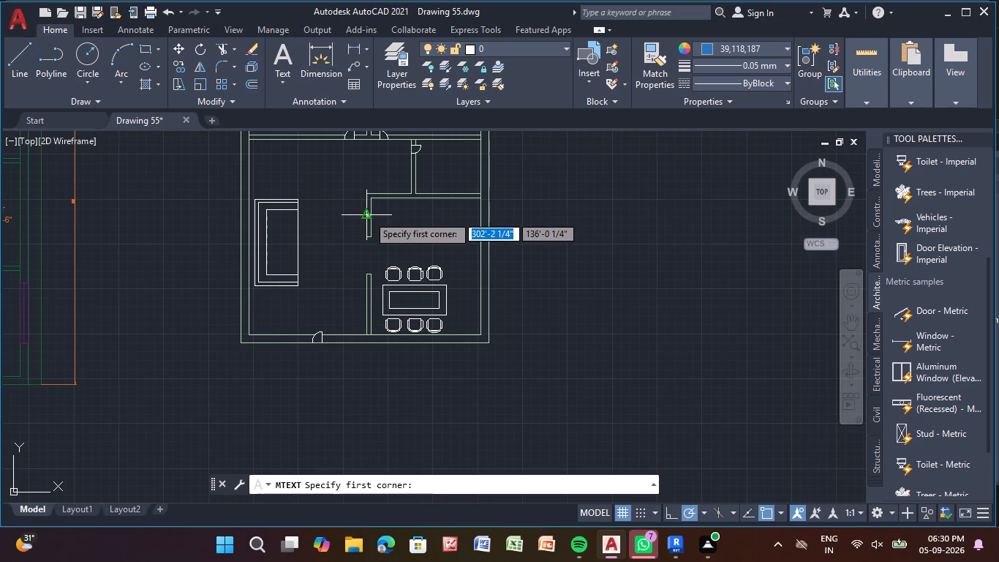
scroll(431, 169, up, 1)
middle_drag(431, 168, 428, 253)
scroll(431, 241, up, 2)
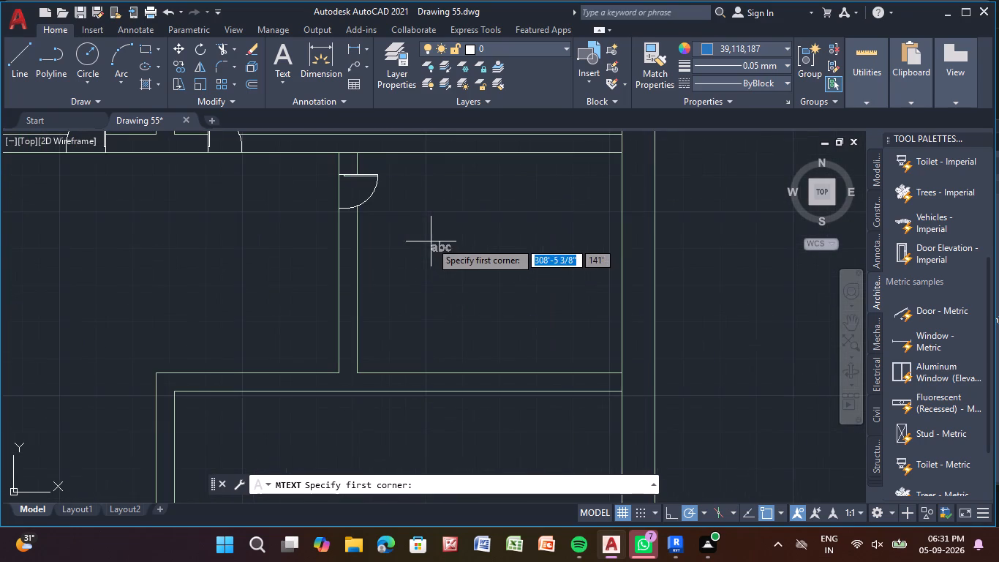
click(411, 221)
click(576, 298)
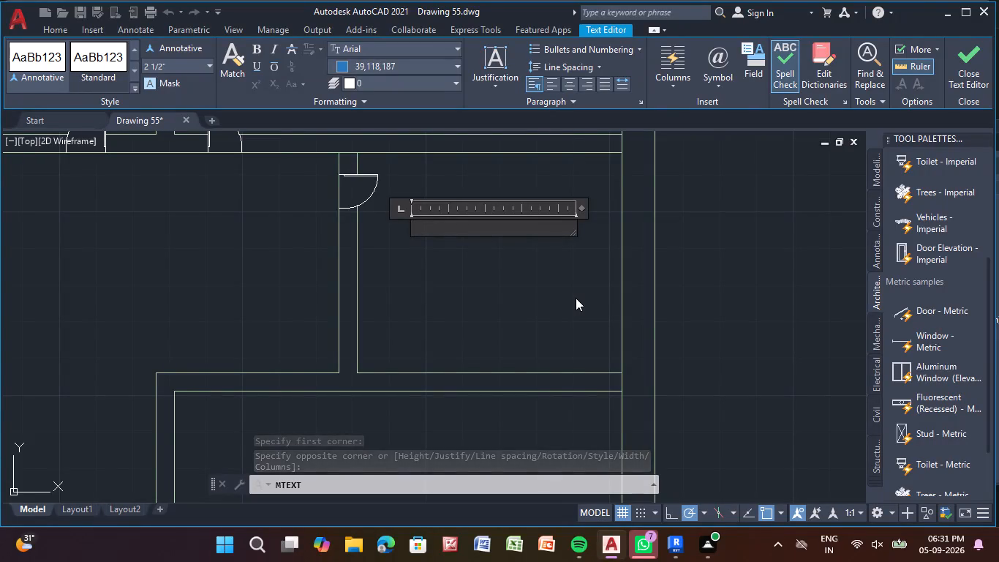
key(t)
key(o)
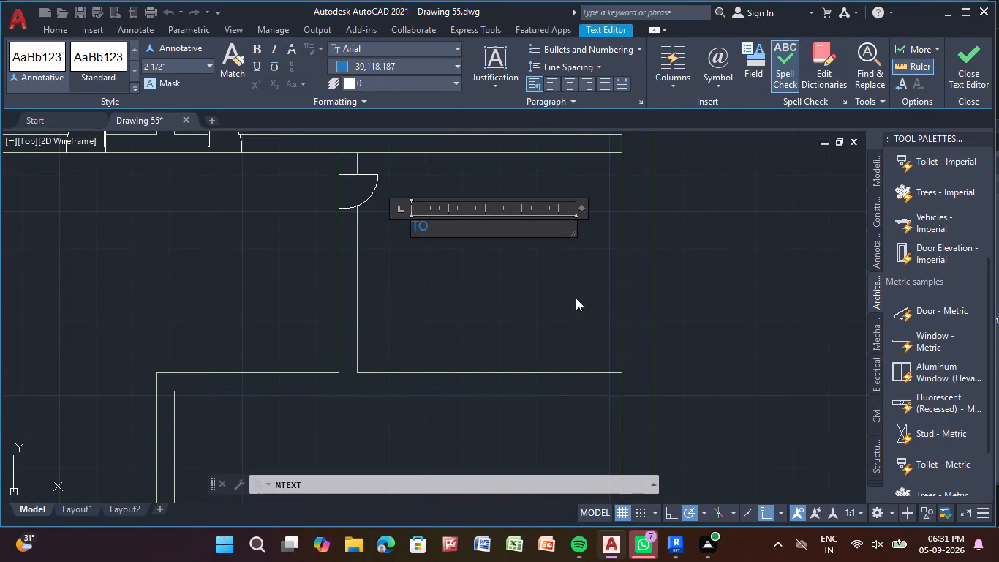
text(ILET)
key(Return)
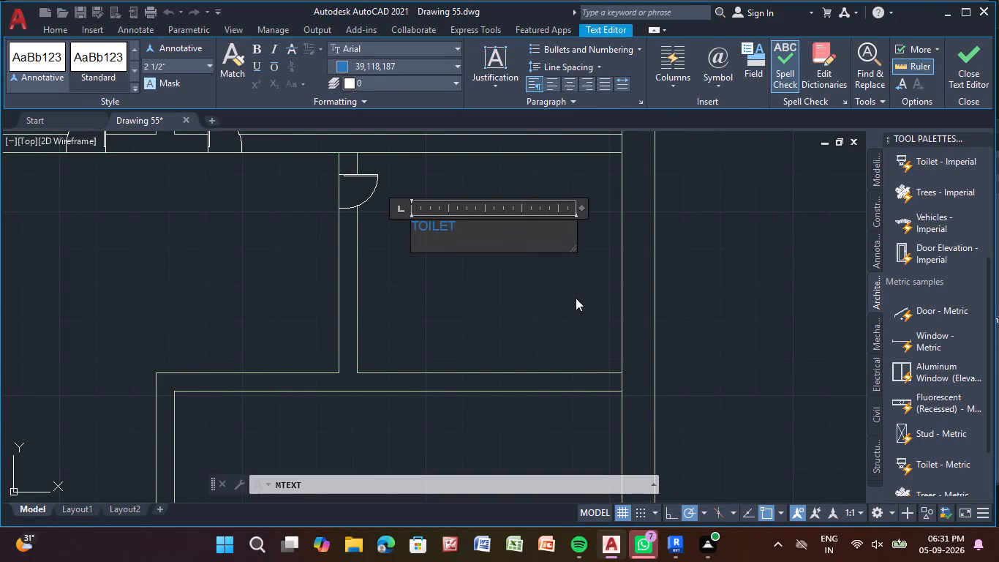
Add the room size 6'-0"*5'-0" as the second line of the TOILET label and finish the text.
text(6'-0)
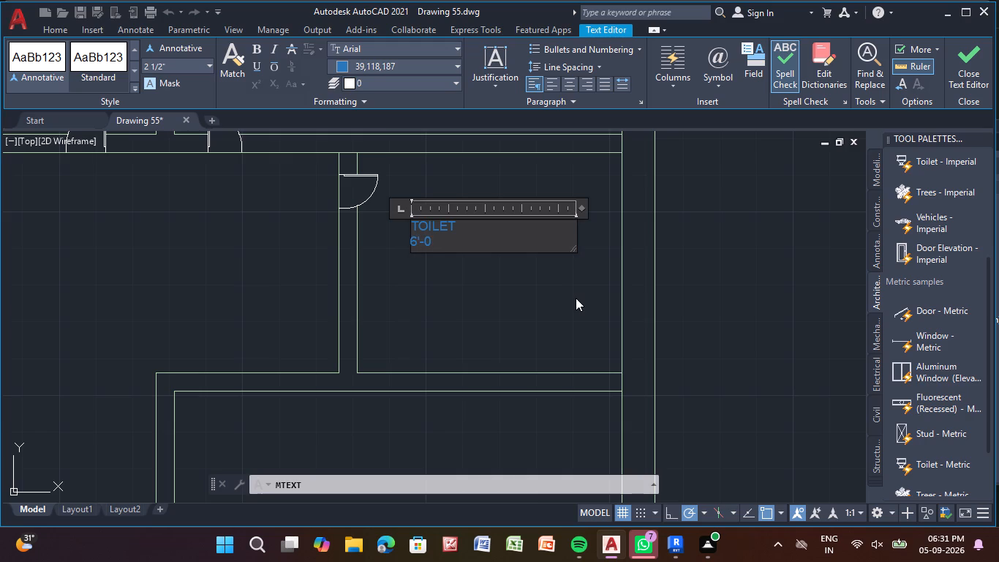
key(shift+quotedbl)
key(shift+asterisk)
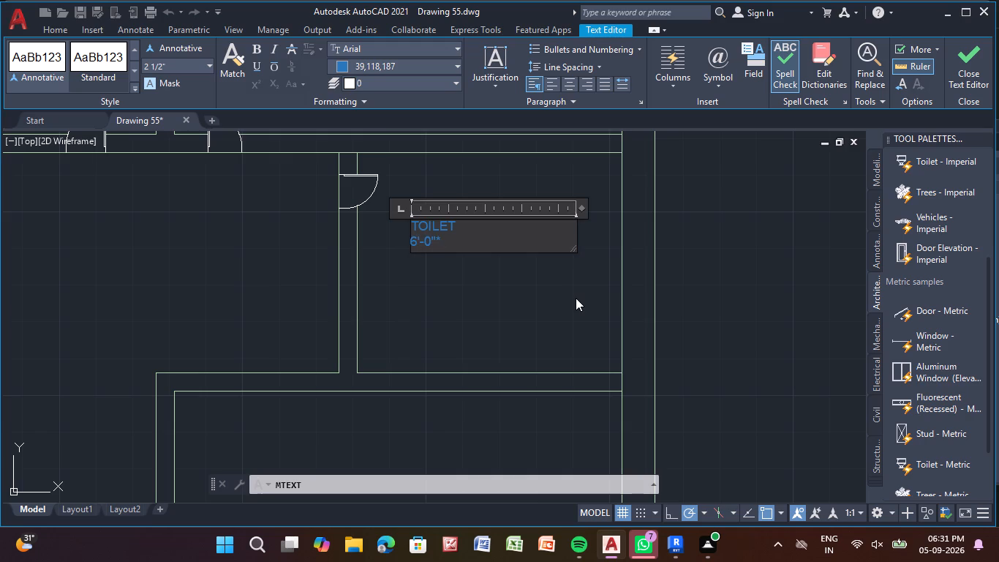
text(5'-0")
key(Return)
right_click(576, 298)
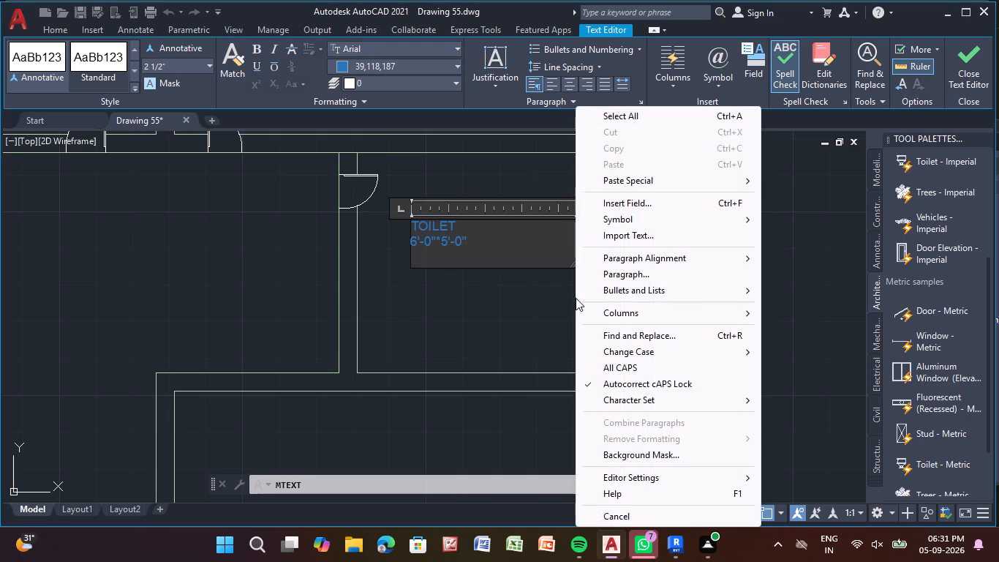
click(531, 330)
Scale the TOILET label up freehand from its lower-left corner by a factor of about 1.7.
scroll(453, 218, down, 4)
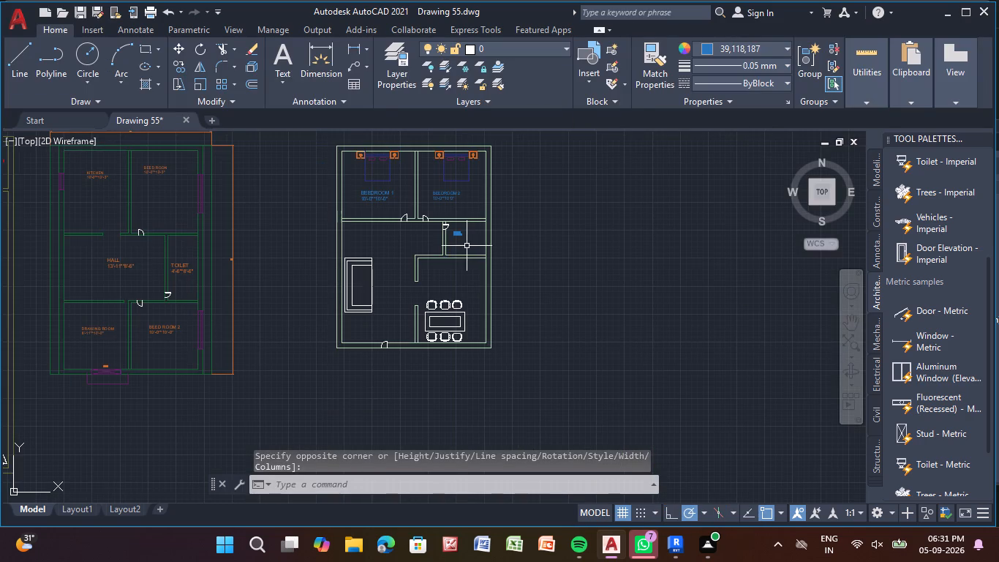
scroll(460, 238, up, 2)
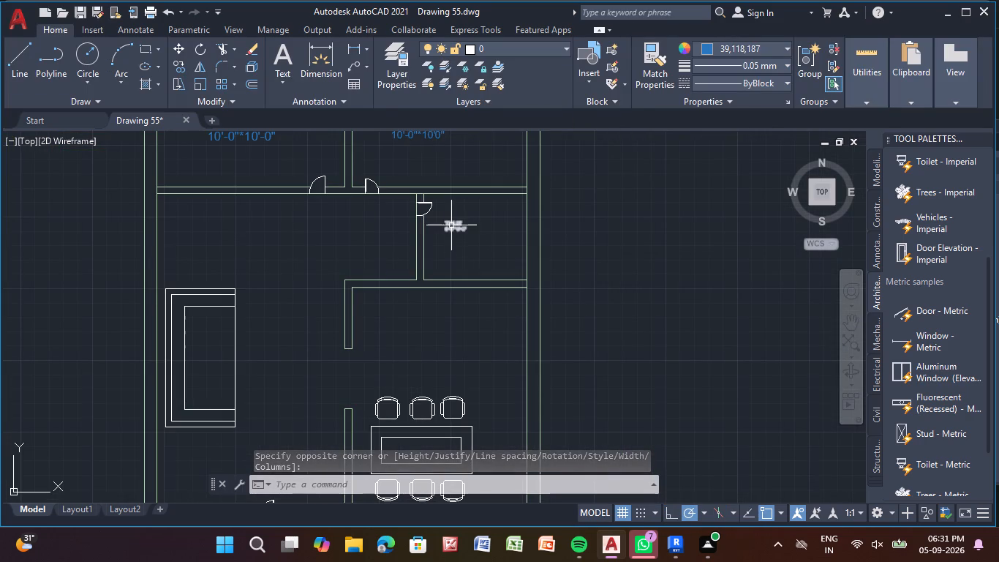
click(451, 225)
click(201, 82)
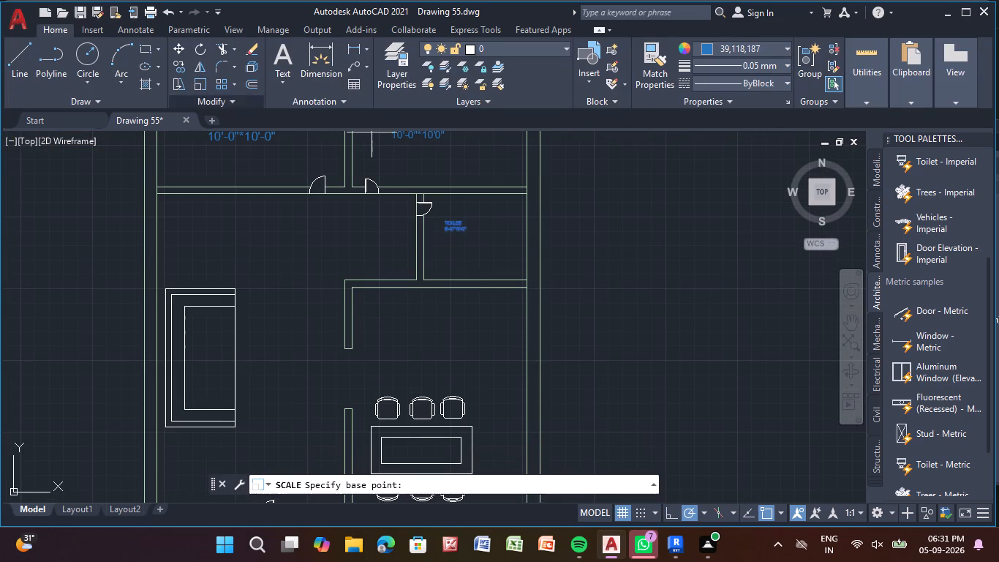
click(448, 227)
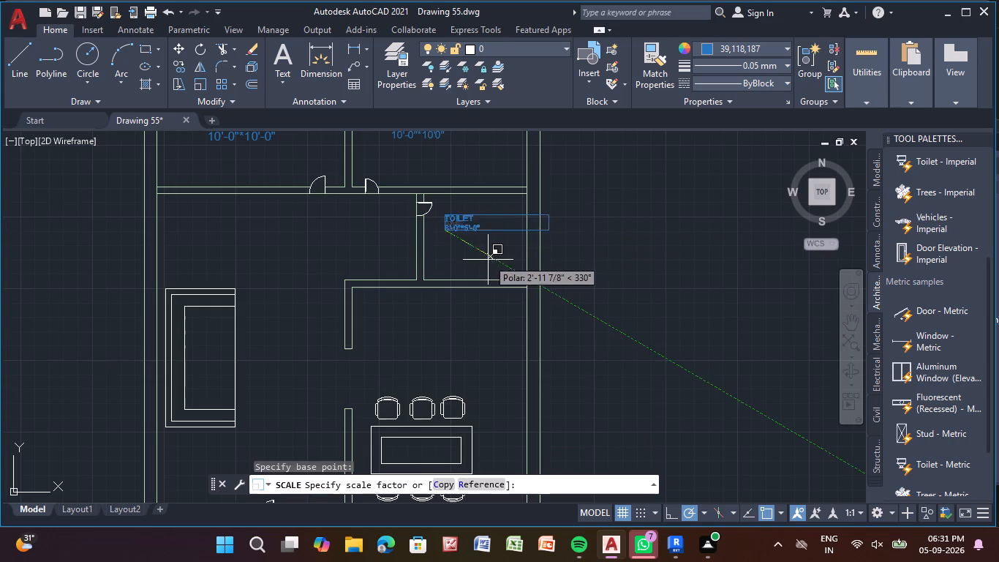
click(487, 266)
Start a multiline text label above the dining table in the southeast room, with first line KITCHEN.
middle_drag(489, 224, 344, 228)
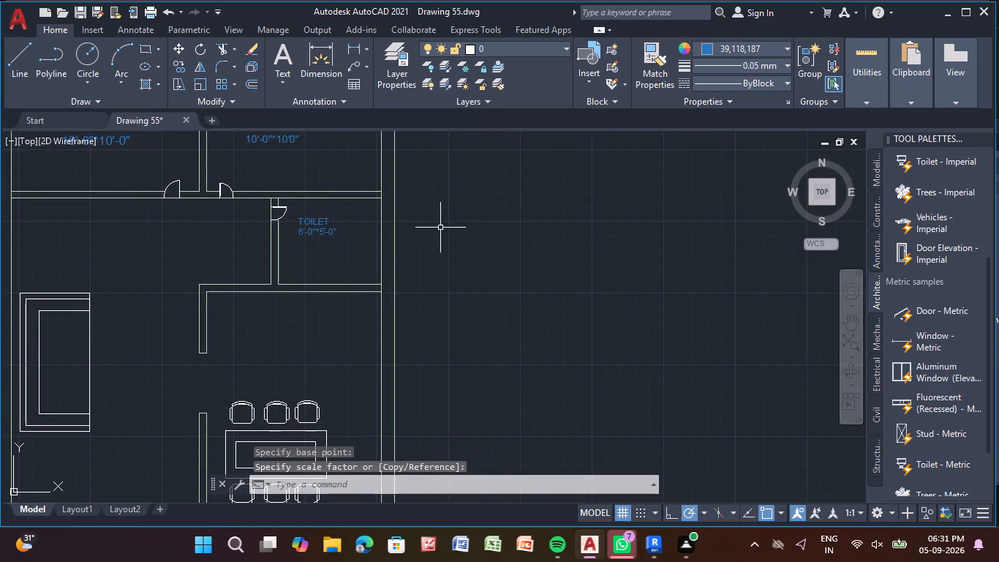
scroll(271, 247, down, 3)
middle_drag(263, 252, 546, 209)
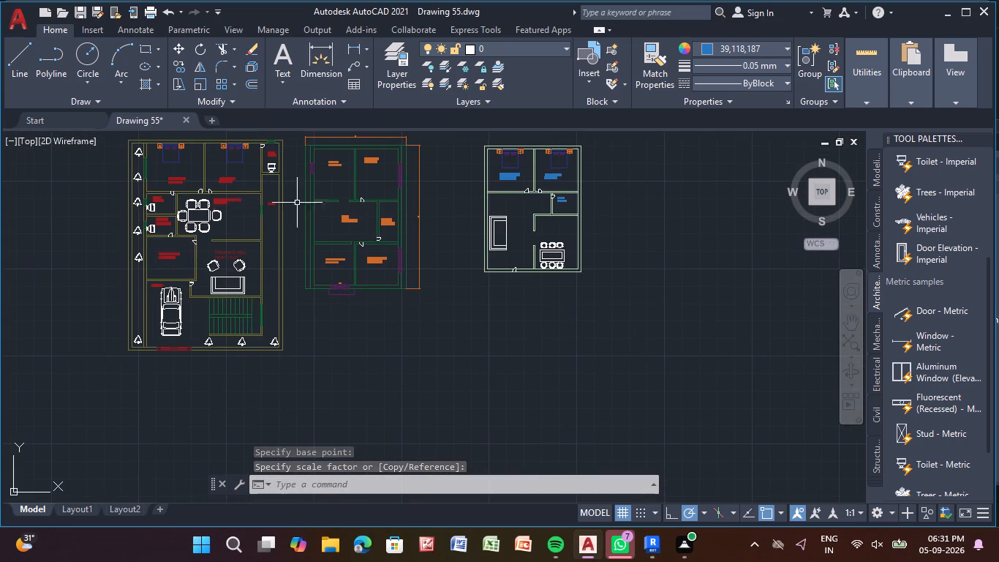
middle_drag(487, 240, 283, 296)
scroll(367, 266, up, 3)
middle_drag(322, 343, 348, 226)
click(276, 42)
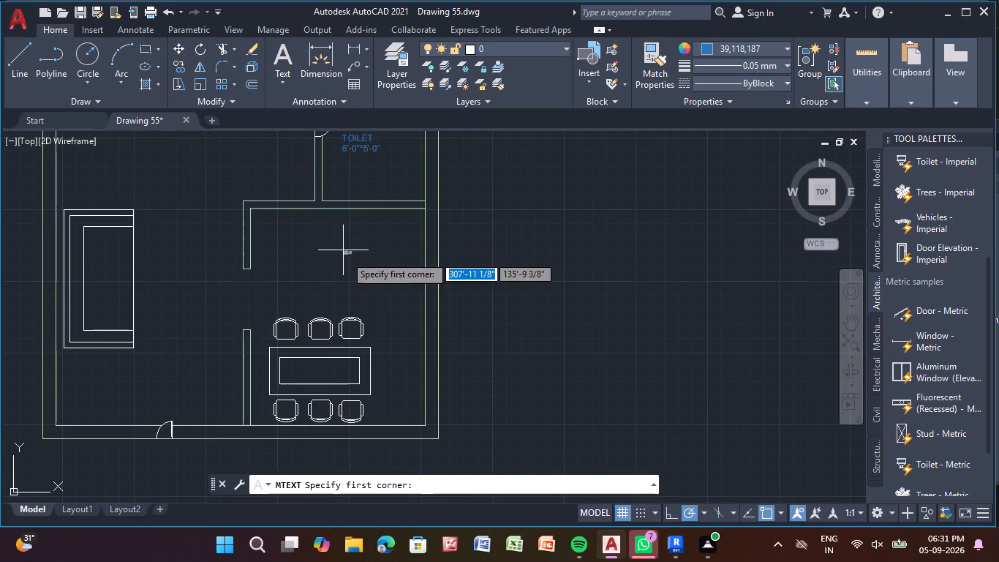
middle_drag(349, 268, 358, 233)
scroll(314, 222, up, 2)
scroll(352, 196, down, 2)
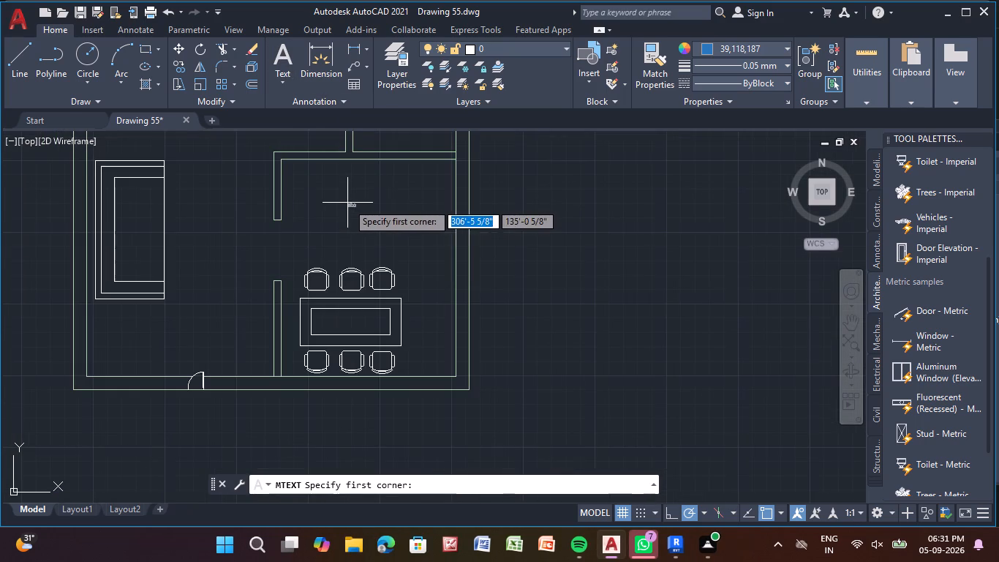
drag(336, 202, 359, 220)
click(431, 236)
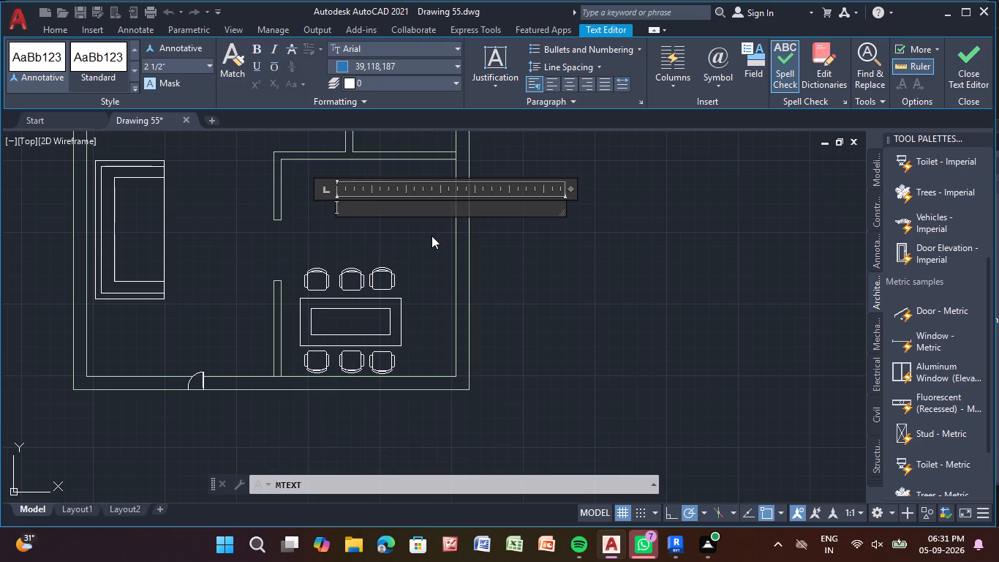
text(KI)
text(TCHEN)
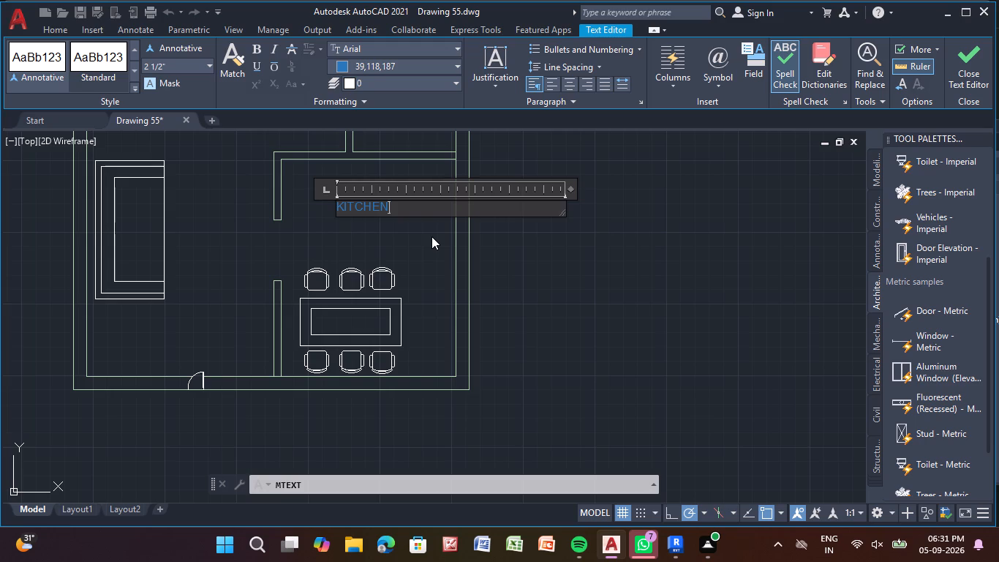
key(Return)
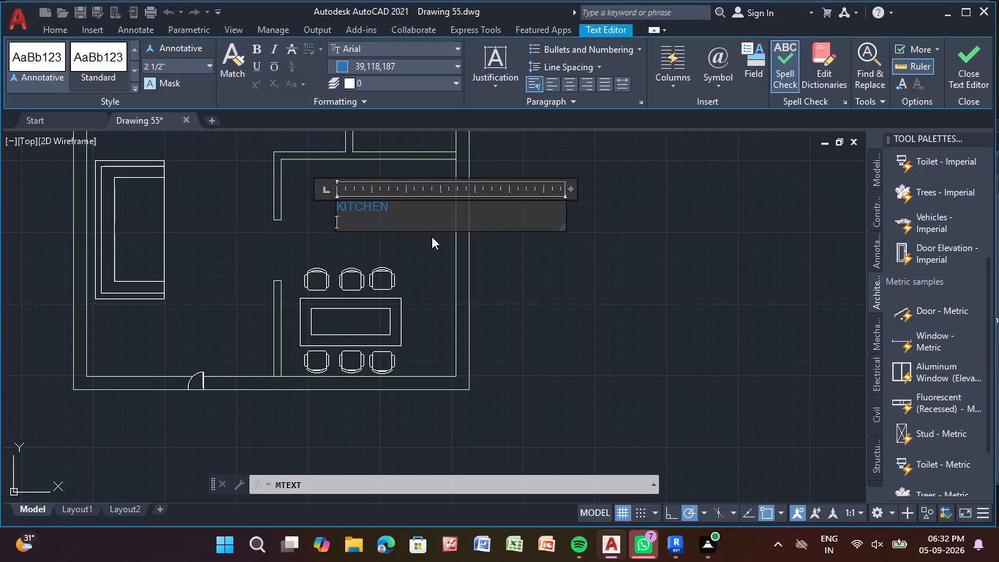
Extend the label's first line to read KITCHEN/DINNG and start a new line below it.
key(Up)
key(Right)
key(Right)
key(Right)
key(Right)
key(Right)
key(Right)
key(Right)
key(slash)
text(DINNG)
key(Return)
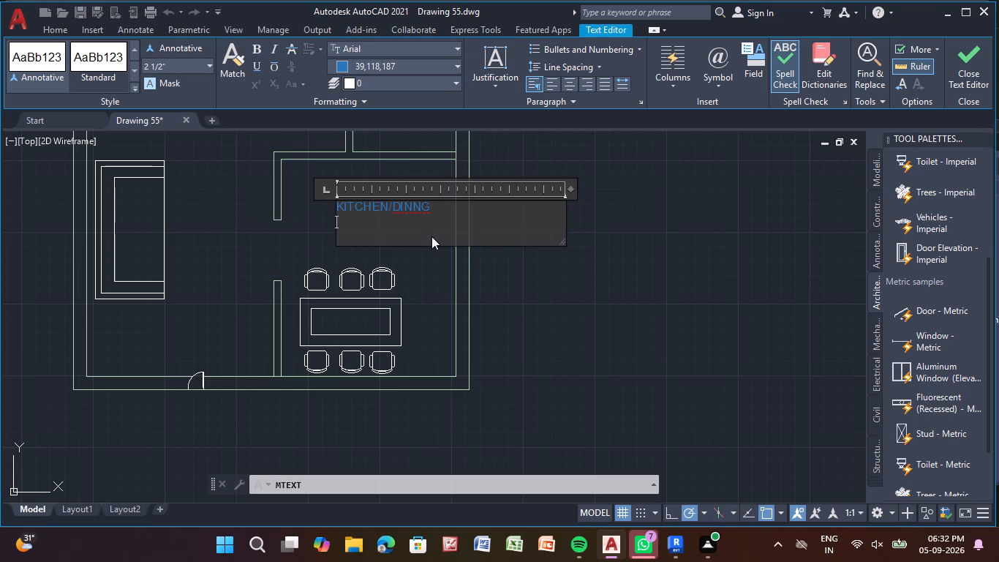
Add the room size 10'-0"*12'-3" as the second line of the KITCHEN/DINNG label and finish the text.
key(1)
key(0)
text('-0)
key(shift+quotedbl)
key(shift+asterisk)
text(12)
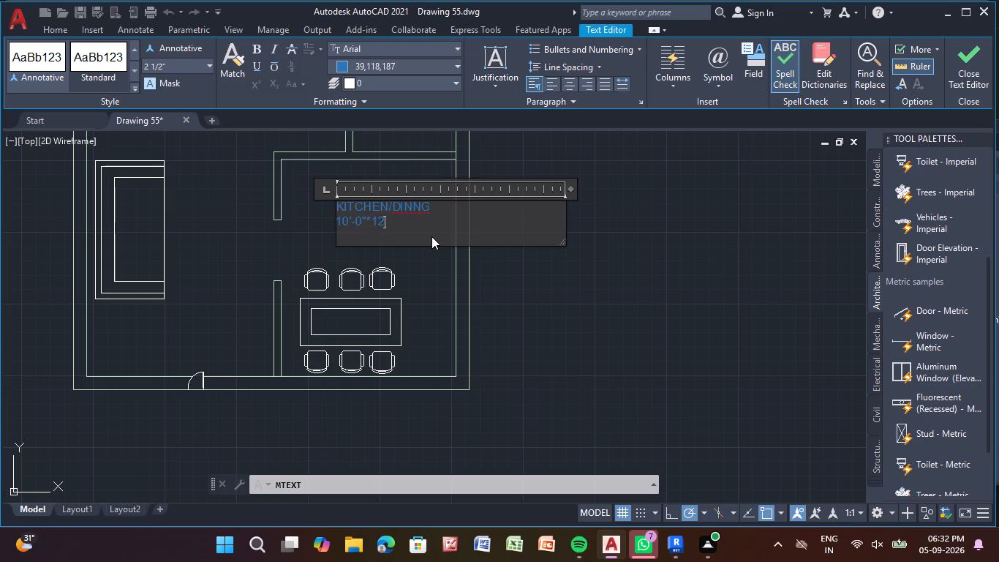
key(apostrophe)
key(minus)
key(3)
key(shift+quotedbl)
key(Return)
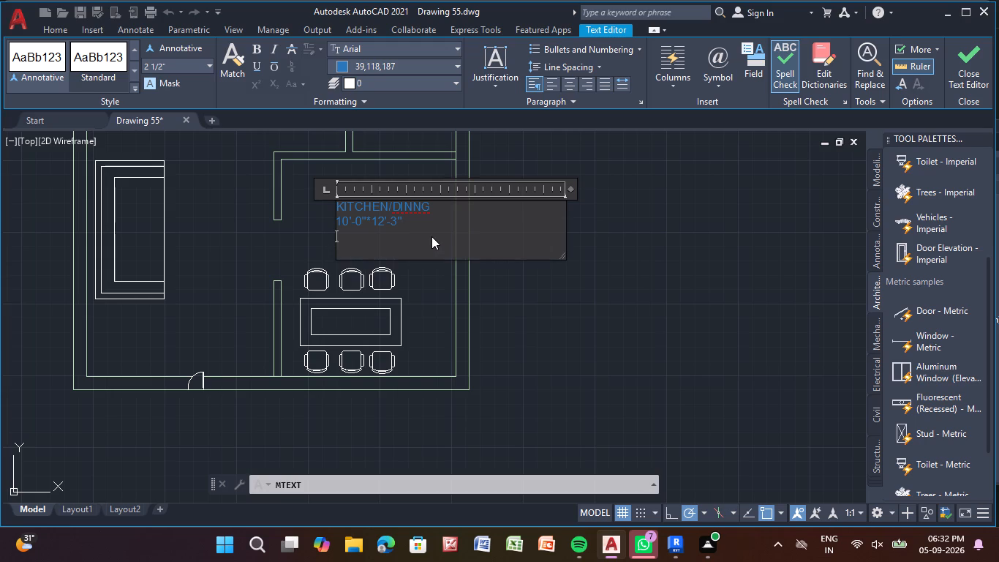
right_click(431, 236)
click(420, 258)
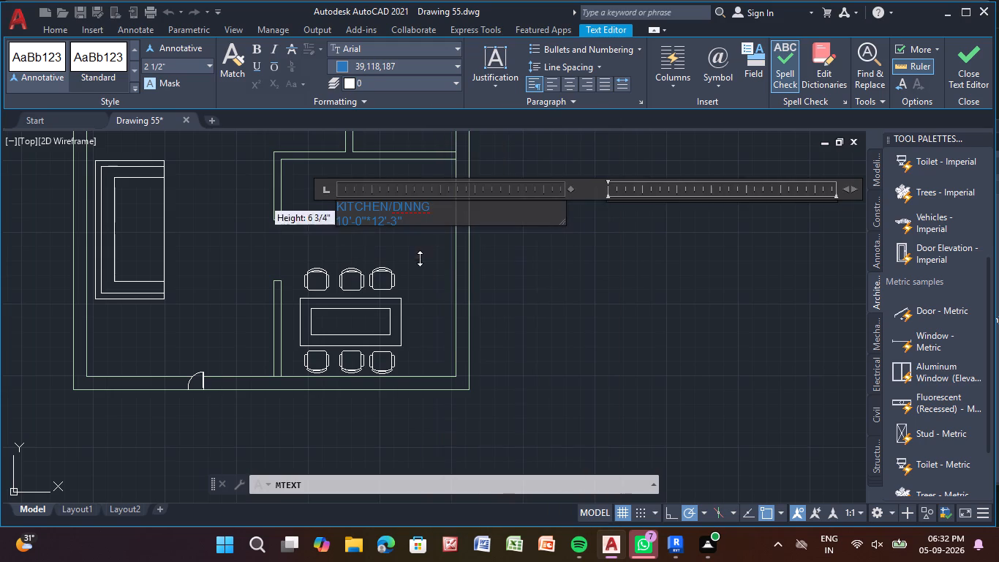
click(420, 256)
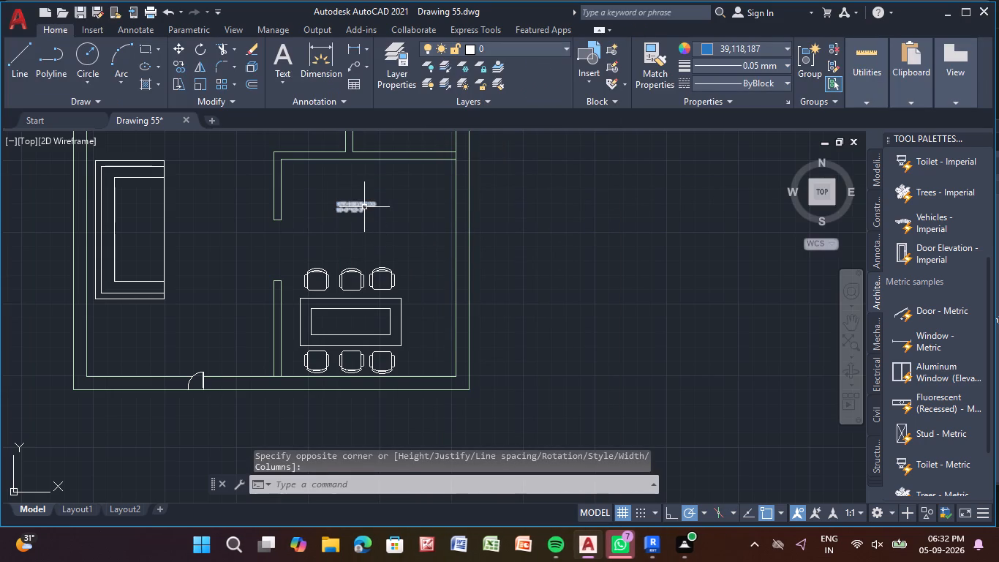
Scale the KITCHEN/DINNG label up freehand from its lower-left corner by a factor of about 2.
click(364, 207)
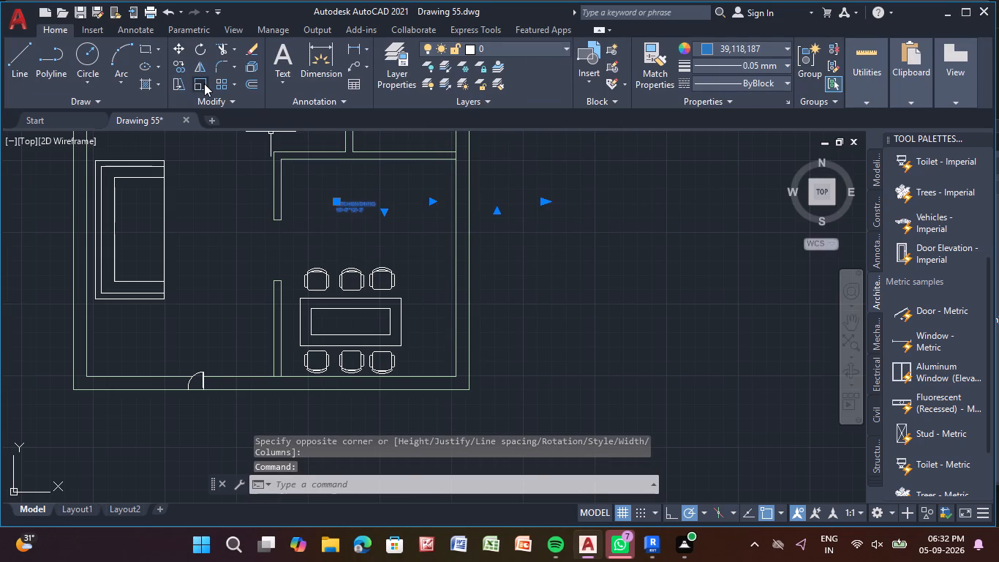
click(204, 83)
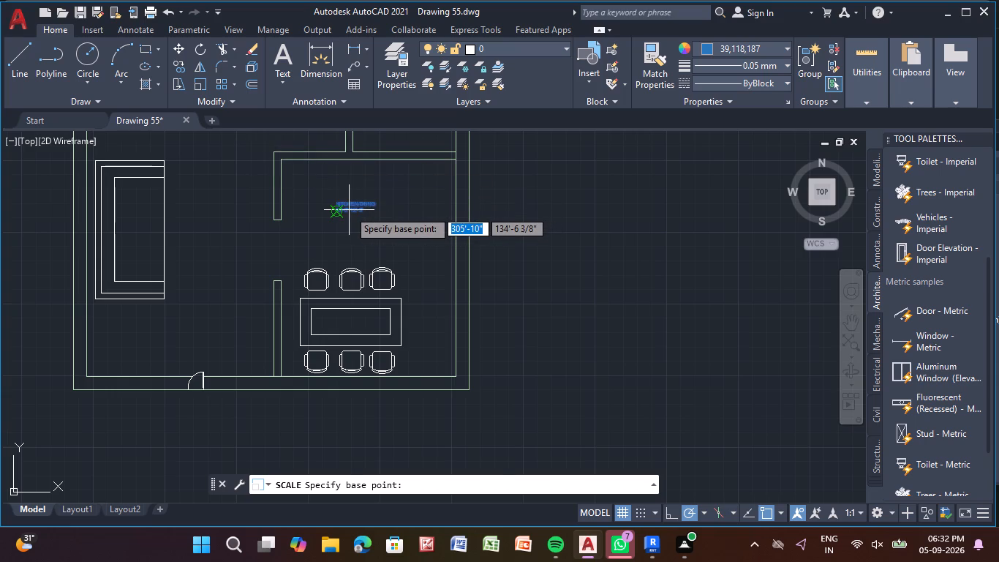
click(349, 210)
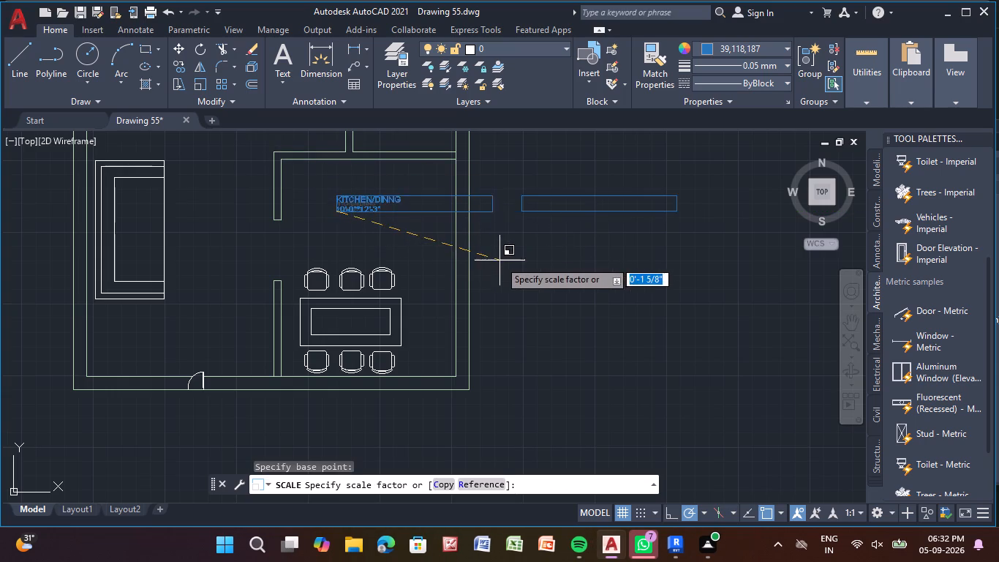
click(540, 269)
scroll(488, 268, down, 1)
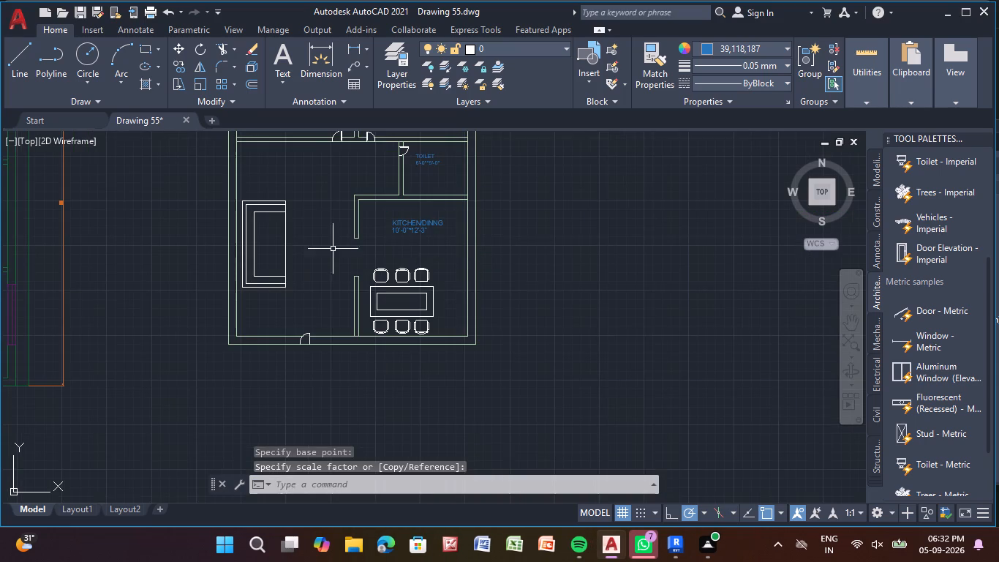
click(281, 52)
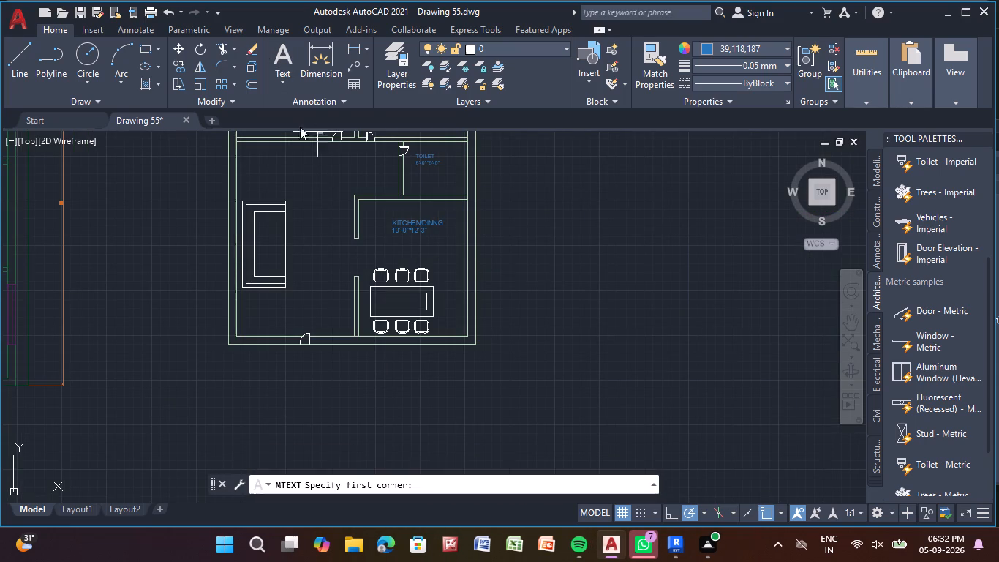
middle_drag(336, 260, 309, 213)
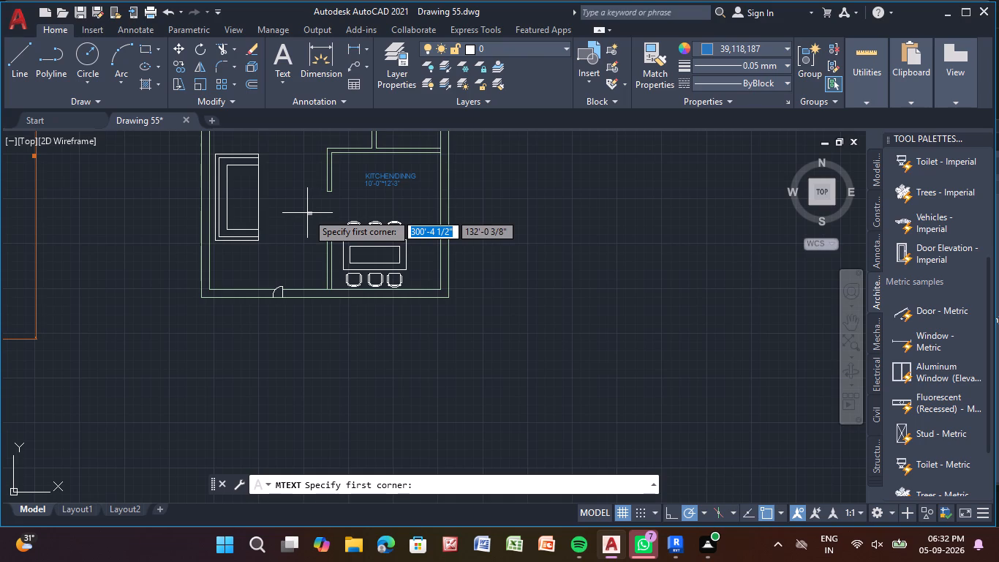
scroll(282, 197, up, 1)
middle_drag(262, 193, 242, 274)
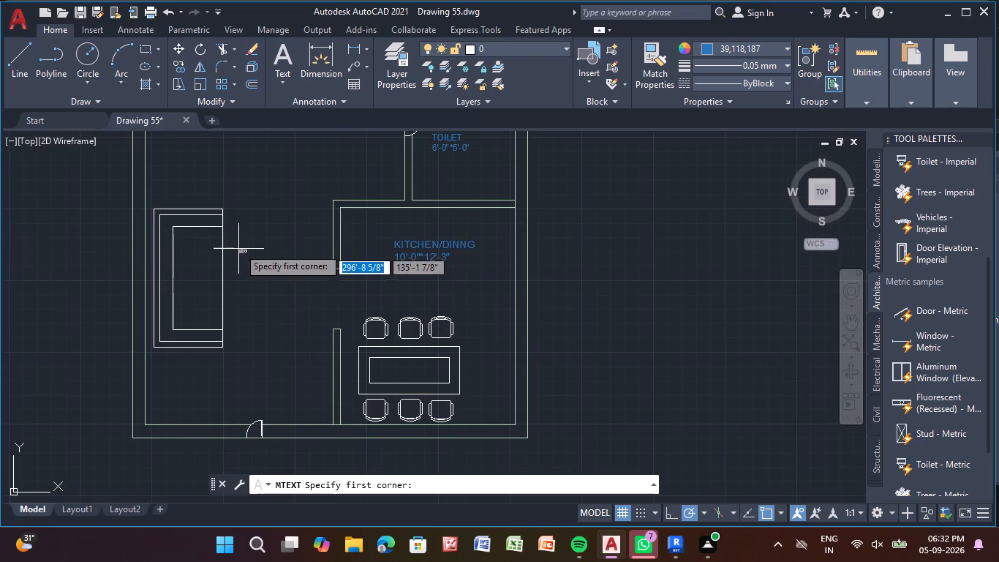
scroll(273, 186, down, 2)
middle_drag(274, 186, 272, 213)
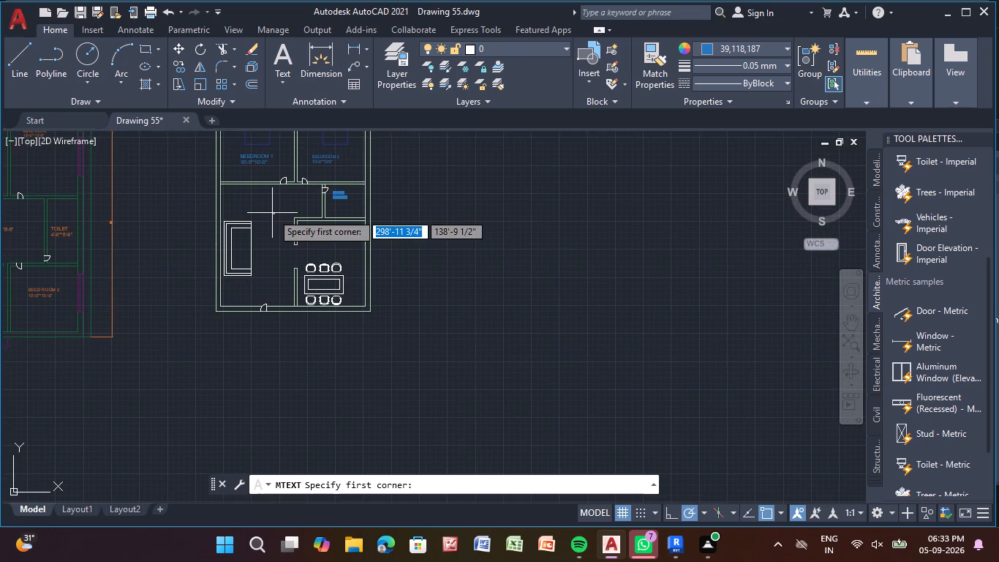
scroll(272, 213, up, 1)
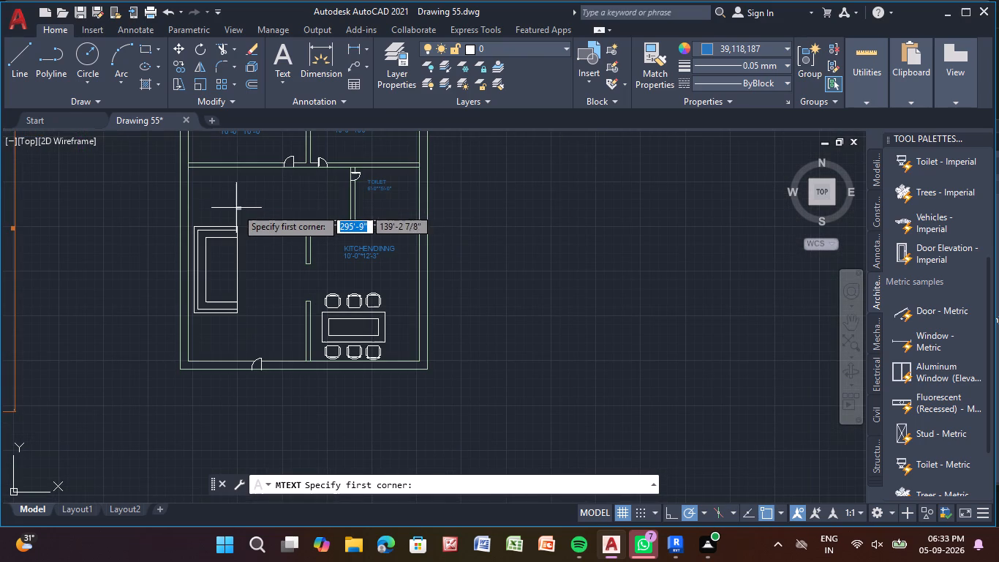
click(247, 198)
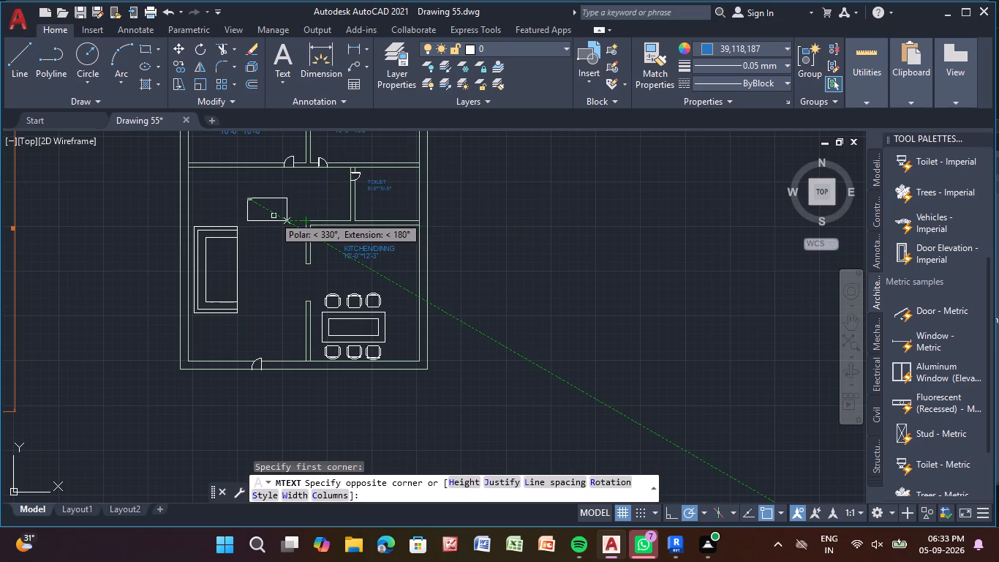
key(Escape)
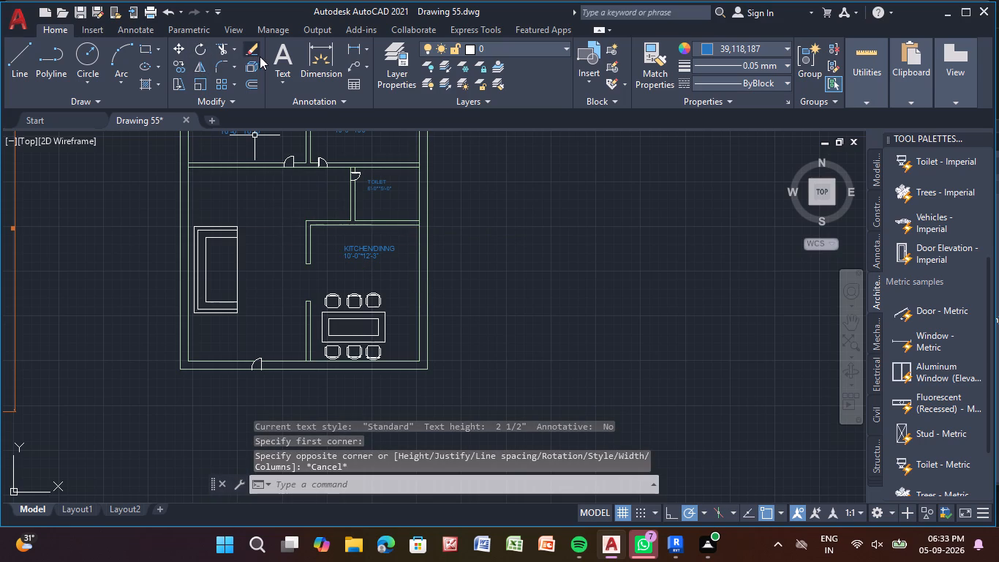
Start a multiline text label just east of the sofa with first line LIVING HALL, and start a second line.
click(285, 59)
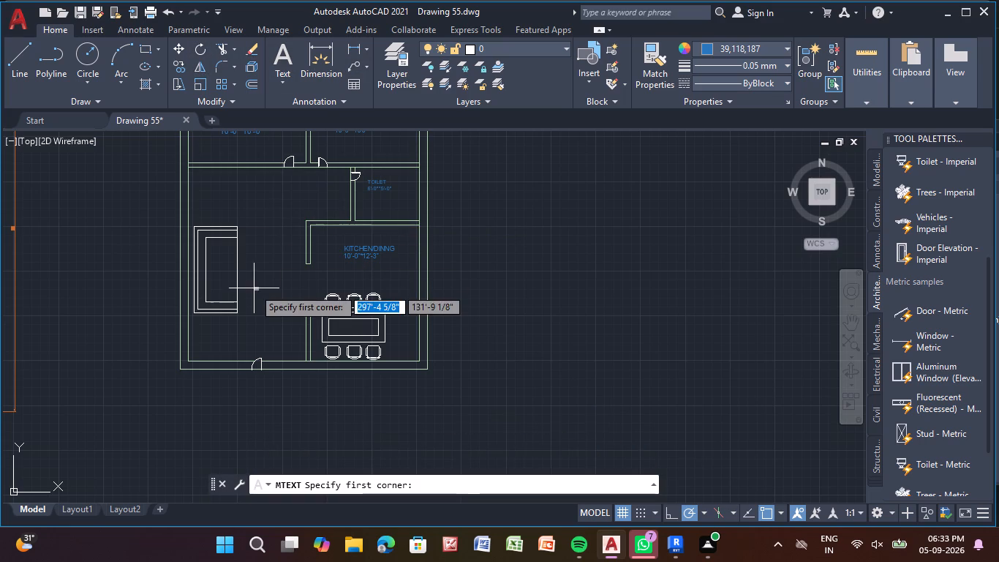
scroll(257, 260, up, 2)
click(235, 250)
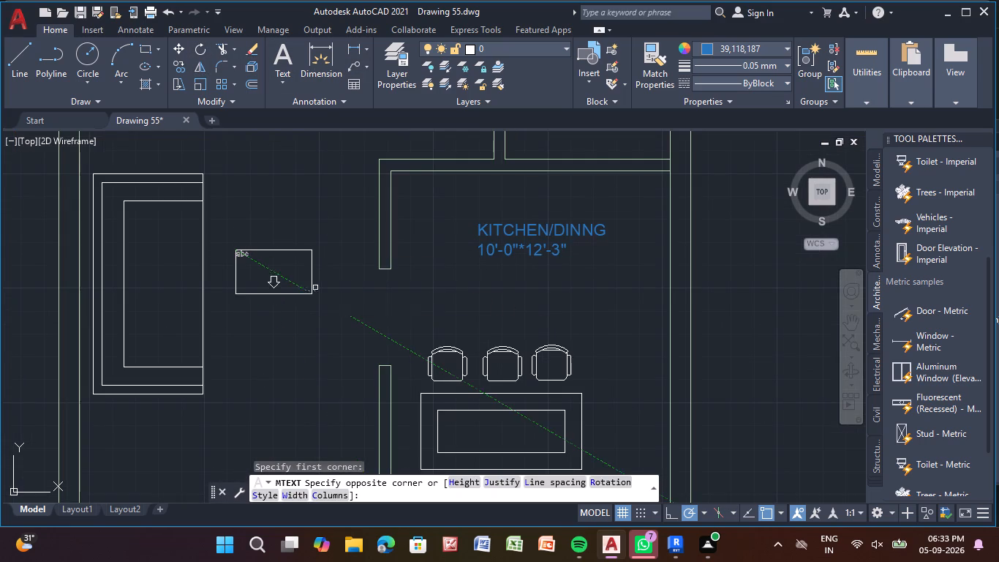
click(362, 290)
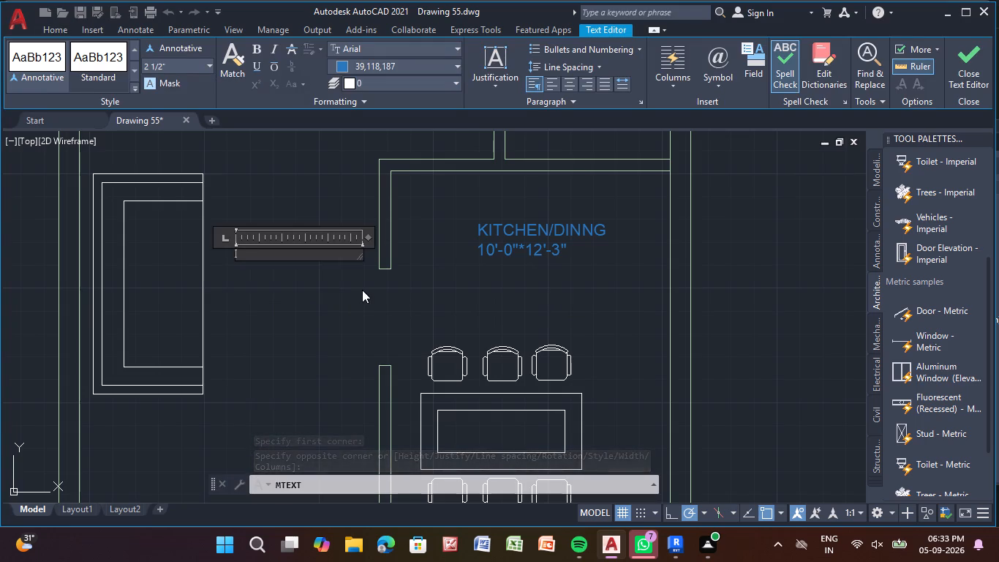
text(LIVIN)
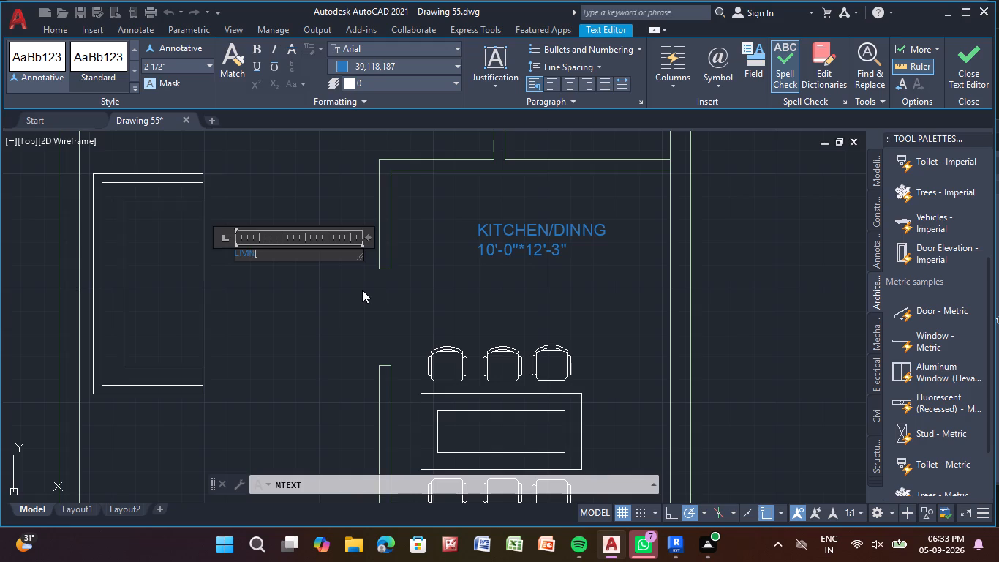
key(g)
key(space)
text(HA)
text(LL)
key(Return)
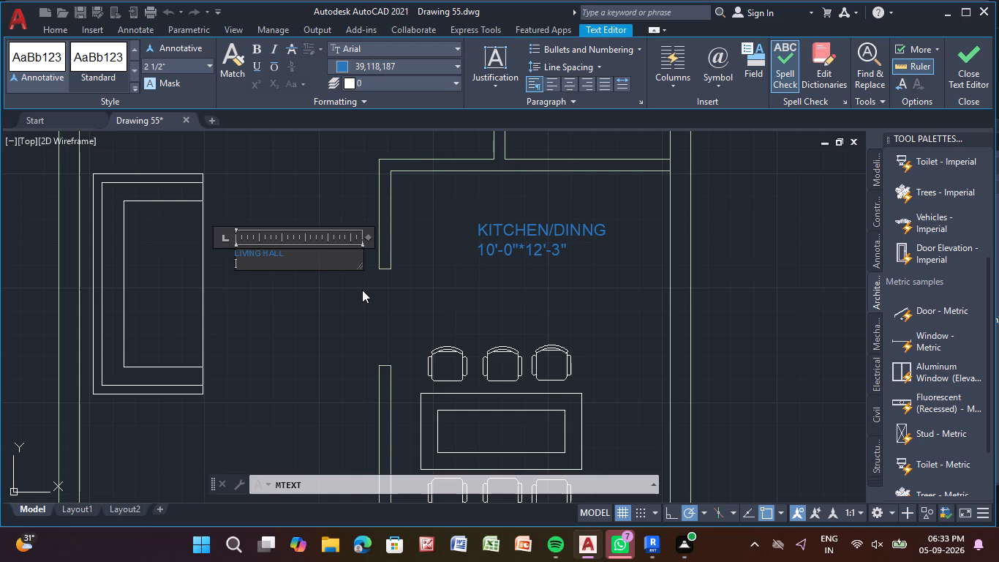
Add the room size 10'-11"*17'-11" as the second line of the LIVING HALL label and finish the text.
key(1)
key(0)
key(apostrophe)
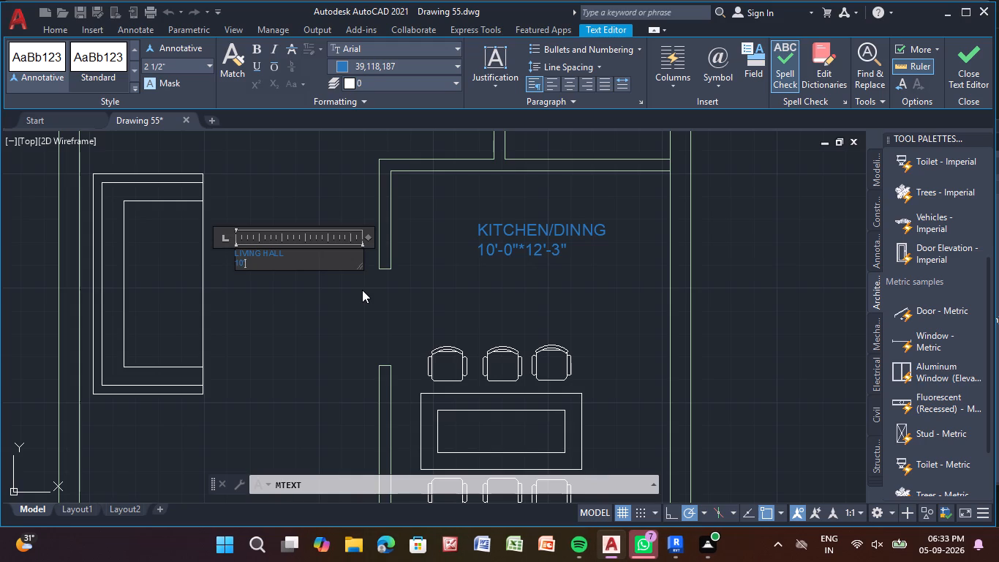
text(-11)
key(shift+quotedbl)
key(shift+asterisk)
key(1)
key(7)
key(apostrophe)
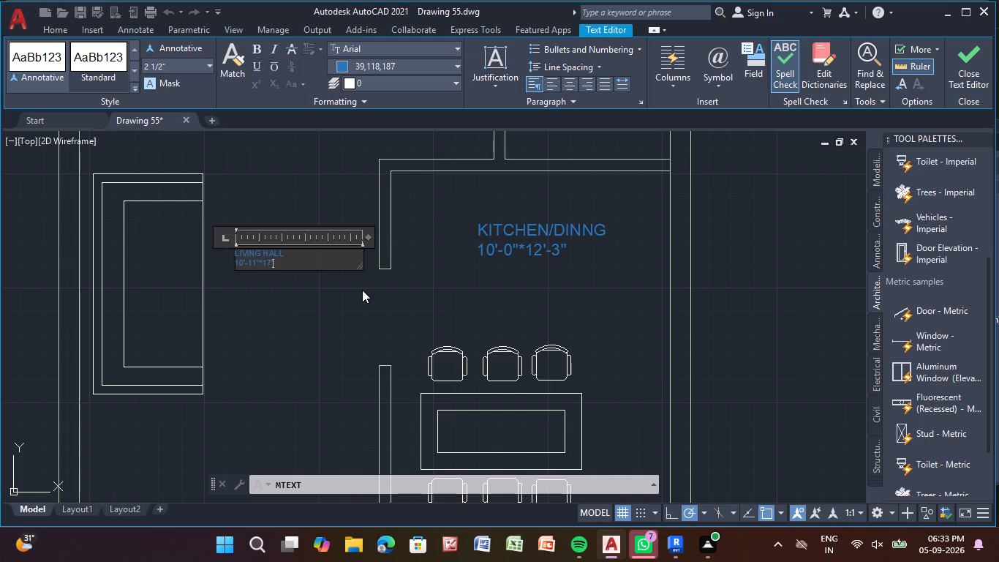
text(-11)
key(shift+quotedbl)
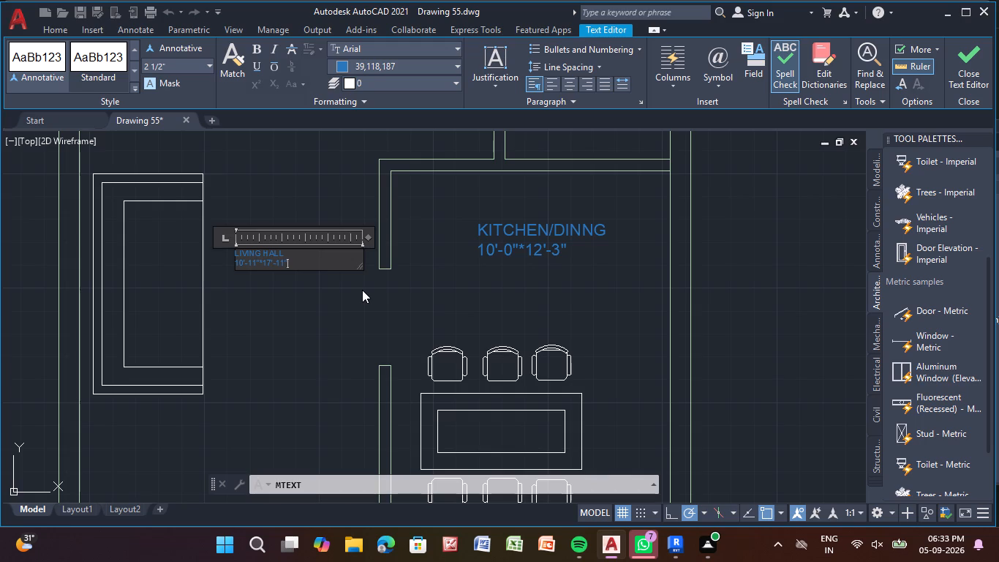
key(Return)
right_click(362, 290)
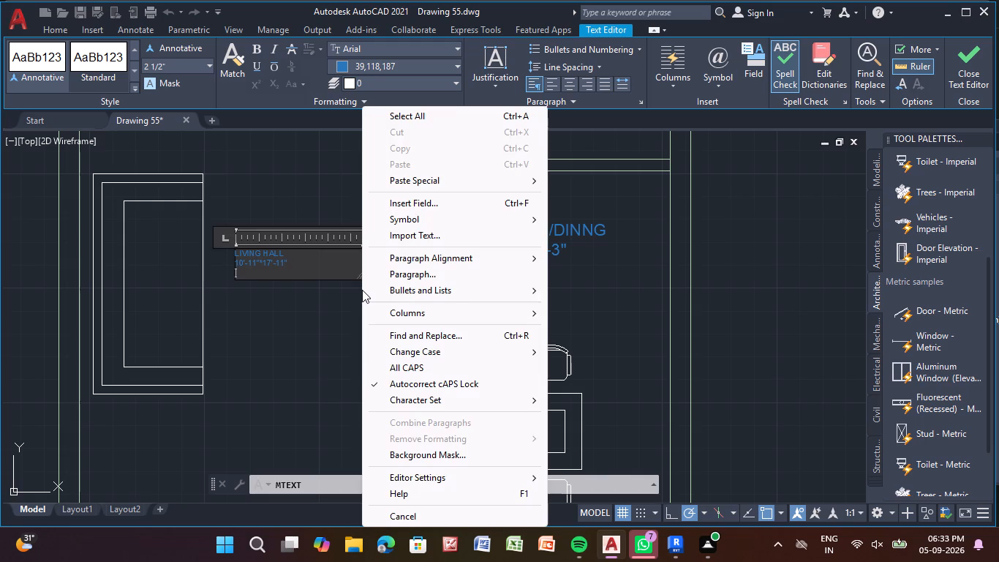
click(315, 339)
Scale the LIVING HALL label up freehand from its lower-left corner by a factor of about 2.
click(249, 254)
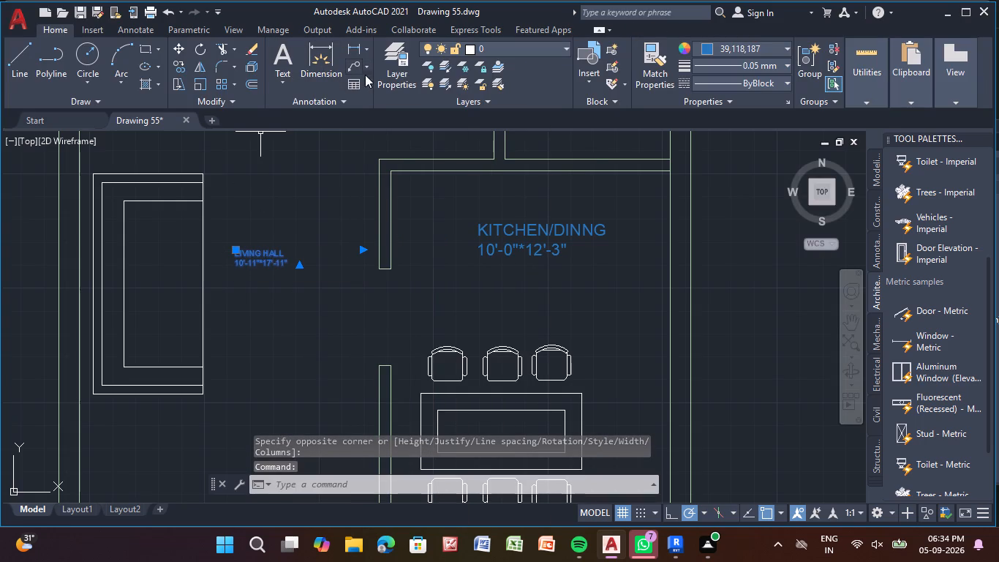
click(203, 88)
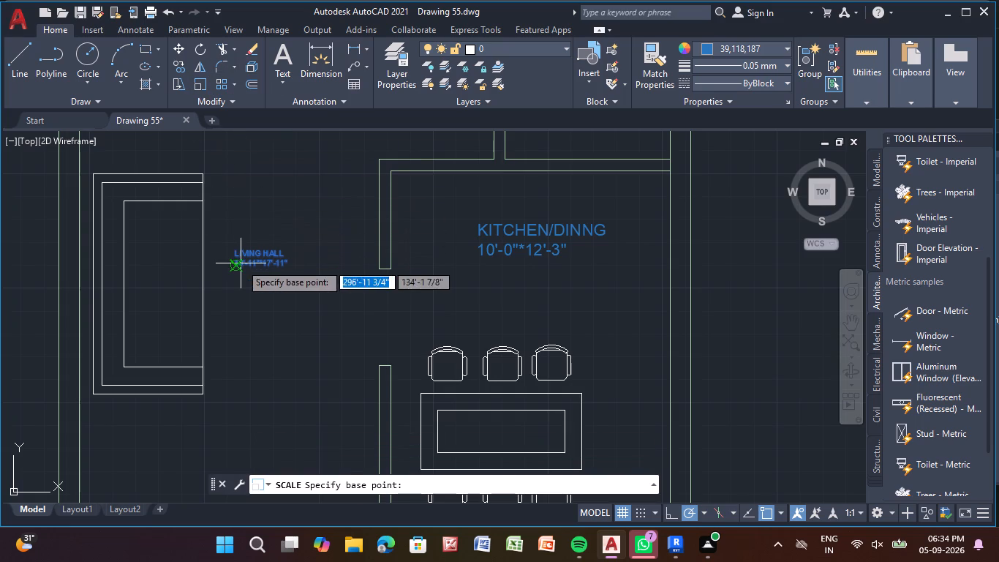
click(241, 263)
click(362, 269)
Copy the window from the east wall of the neighbouring plan's upper bedroom, by its midpoint, into the west outer wall of BEEDROOM 1.
scroll(280, 274, down, 3)
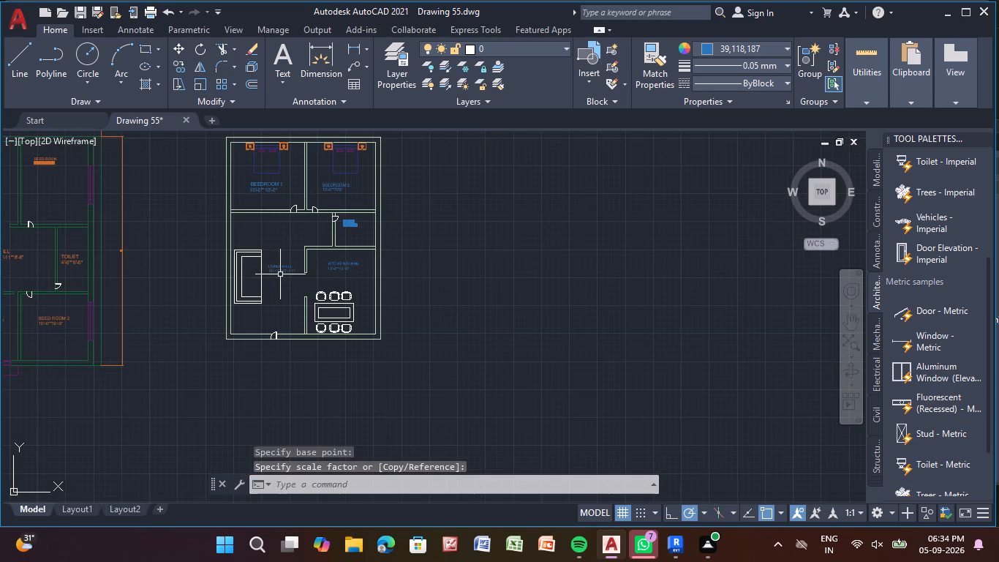
scroll(315, 181, down, 2)
middle_drag(315, 181, 333, 240)
scroll(309, 233, up, 3)
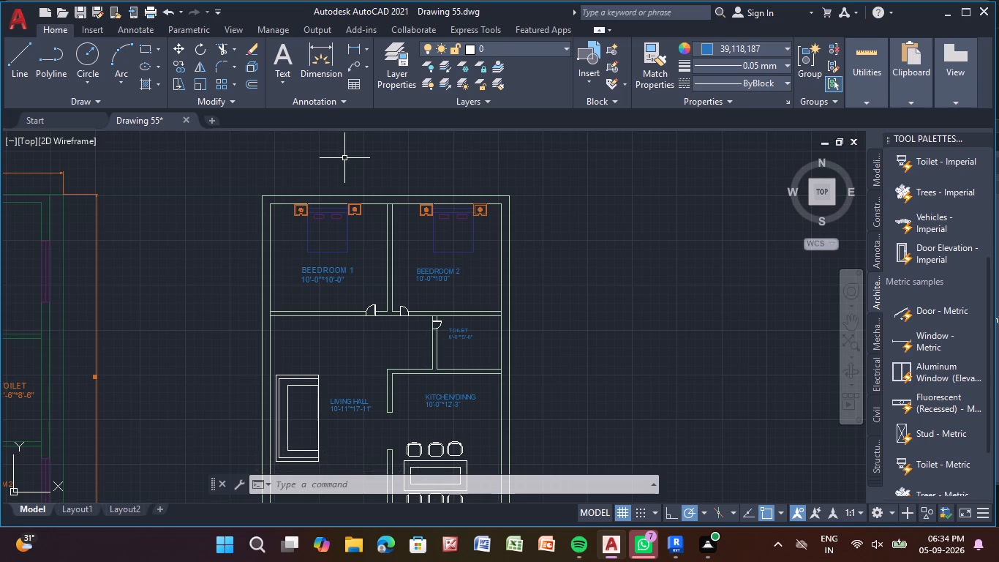
scroll(170, 322, down, 1)
scroll(88, 282, up, 3)
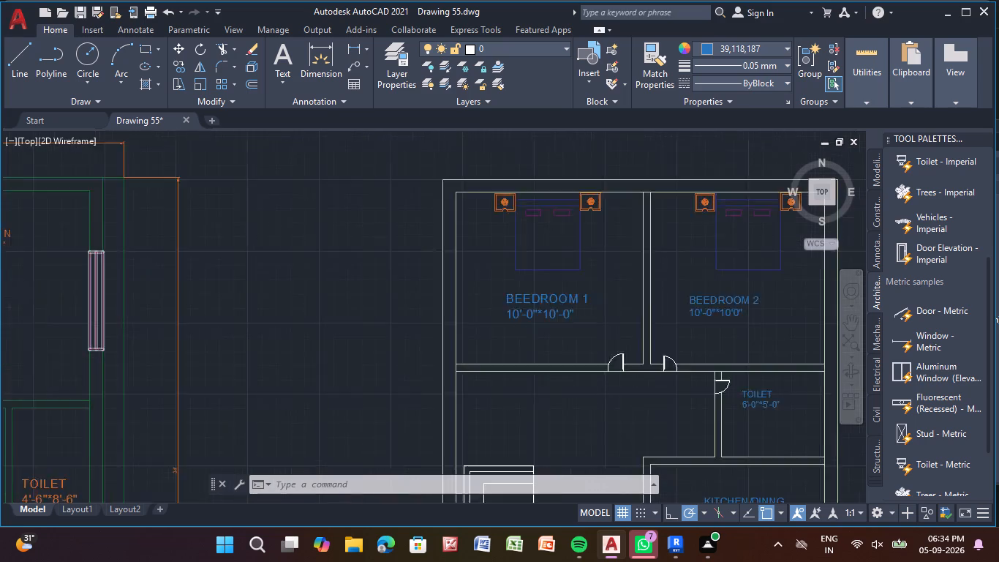
click(99, 272)
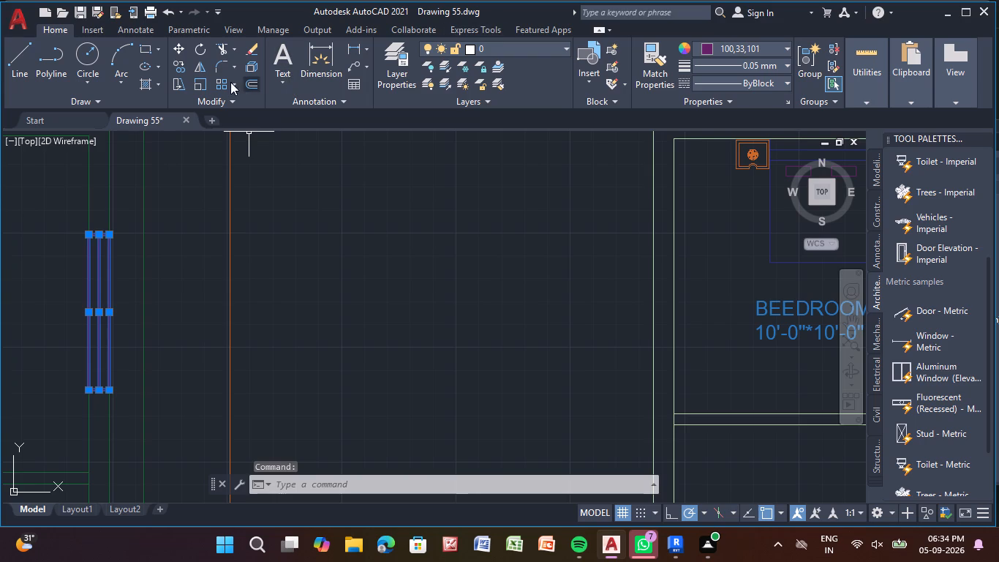
click(176, 64)
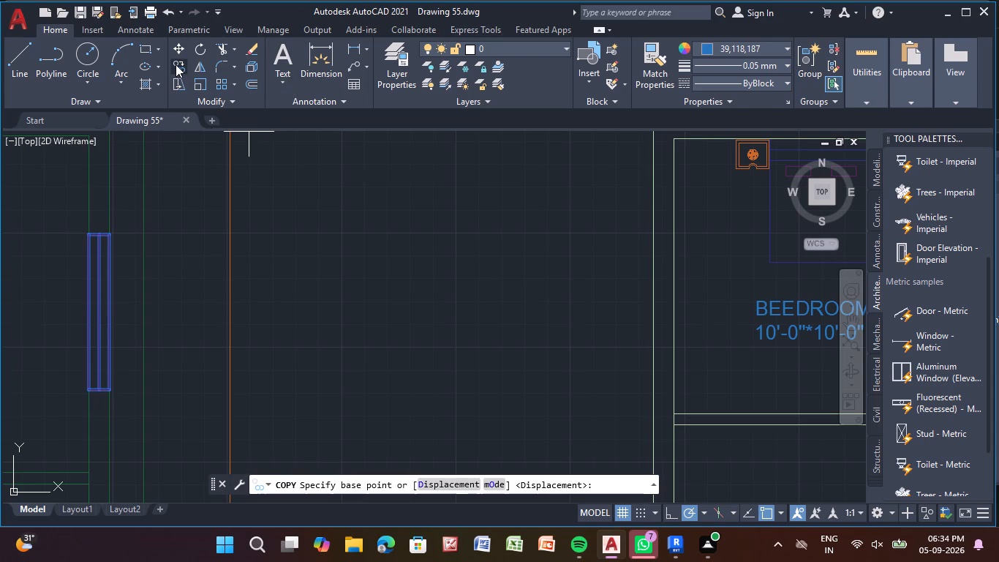
click(176, 64)
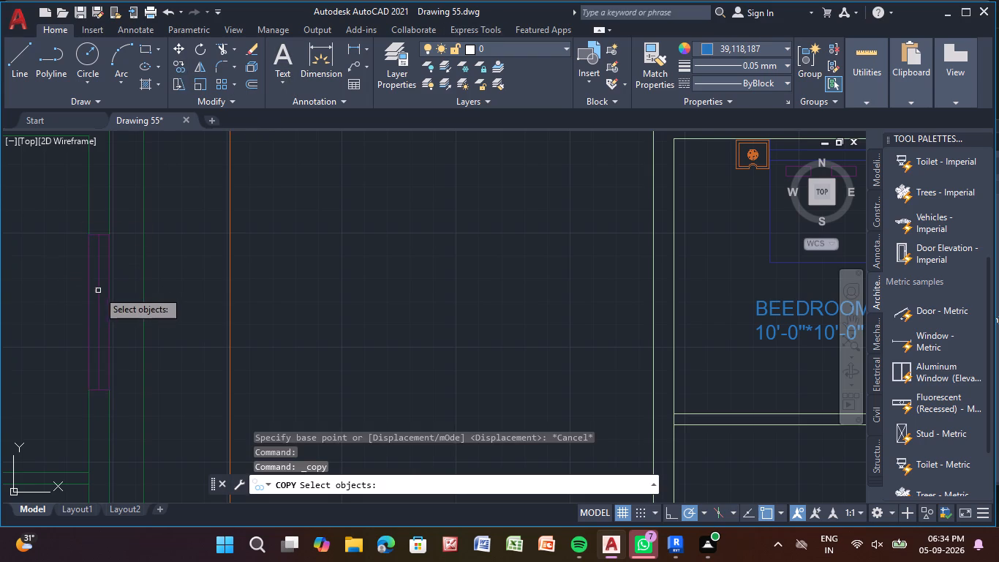
click(99, 291)
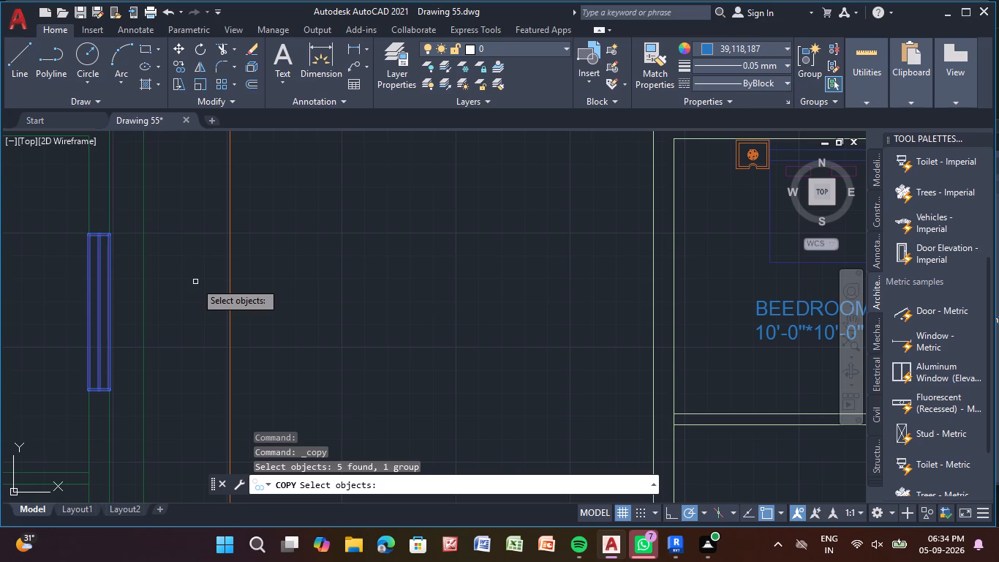
key(Return)
click(98, 312)
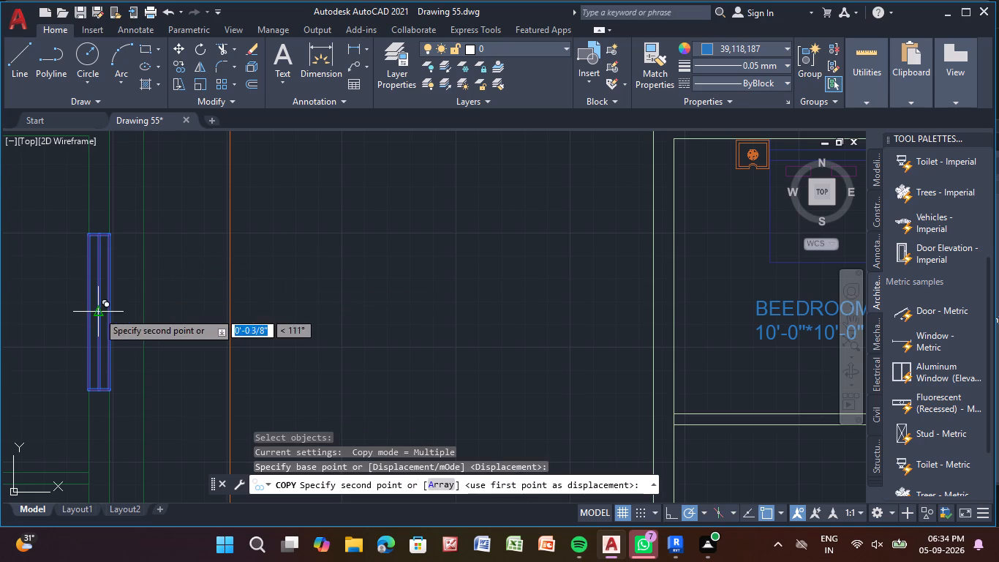
middle_drag(619, 270, 201, 370)
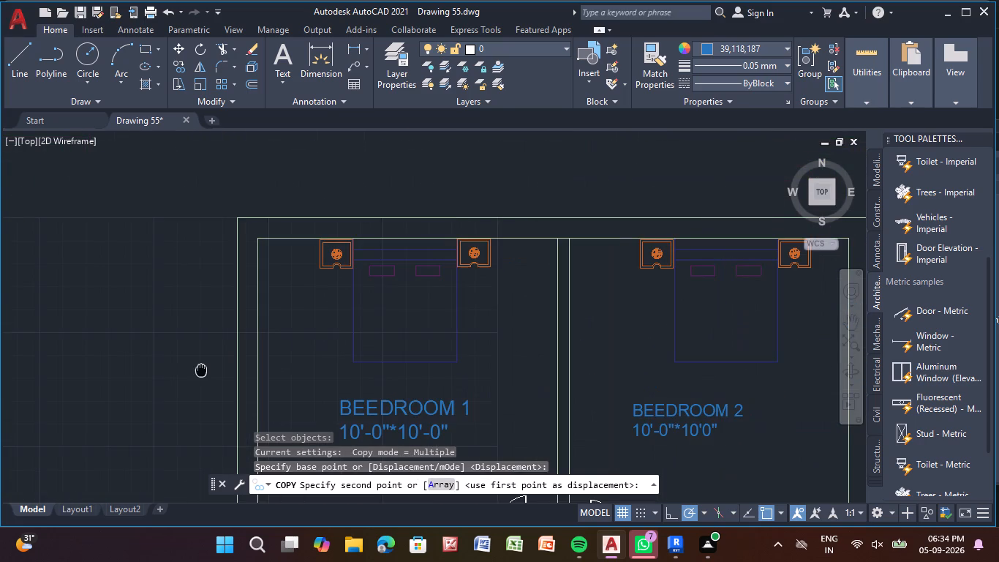
middle_drag(201, 370, 195, 286)
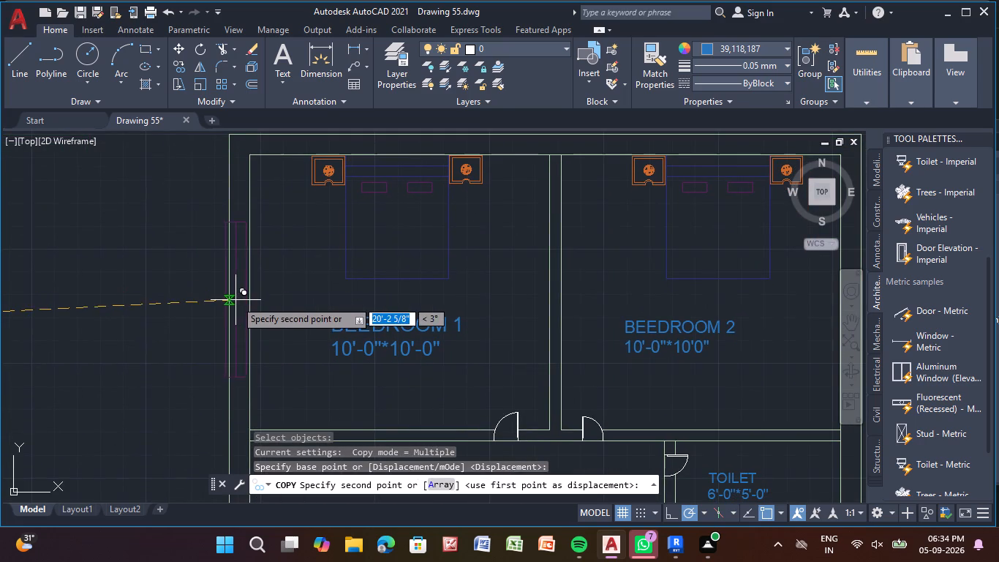
scroll(238, 307, up, 2)
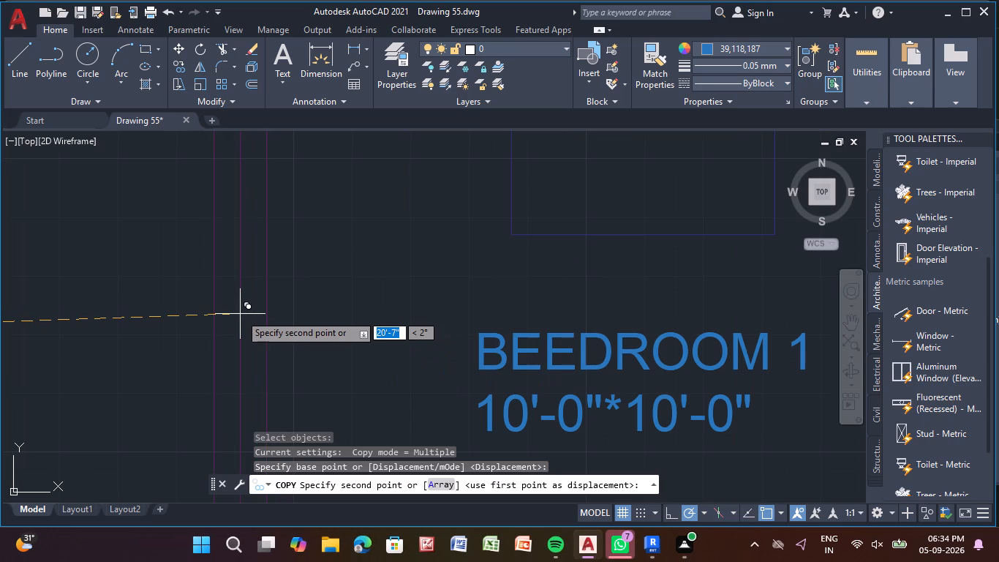
middle_drag(240, 314, 228, 238)
scroll(225, 320, down, 3)
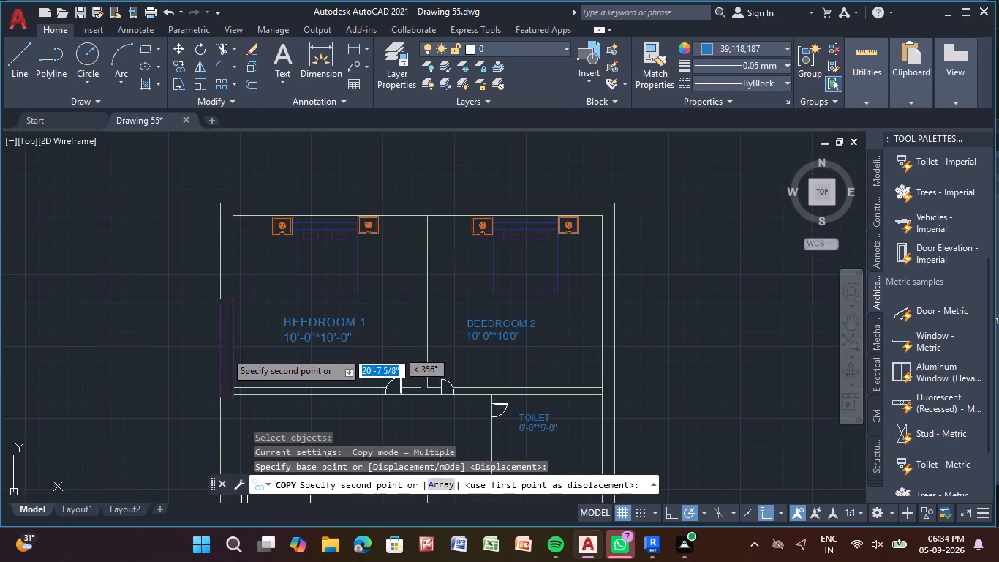
middle_drag(225, 358, 214, 351)
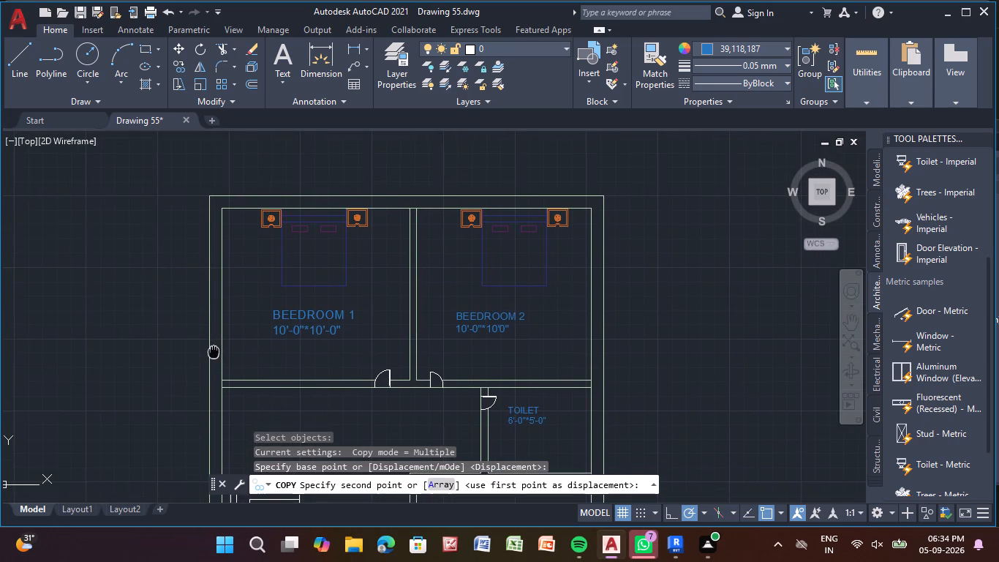
middle_drag(214, 351, 211, 364)
scroll(216, 317, up, 2)
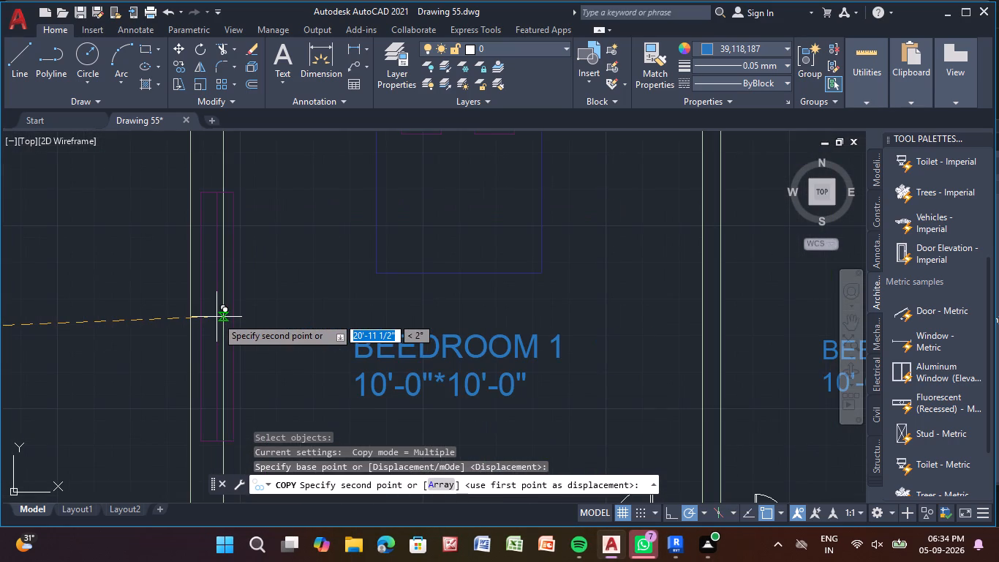
middle_drag(216, 317, 219, 368)
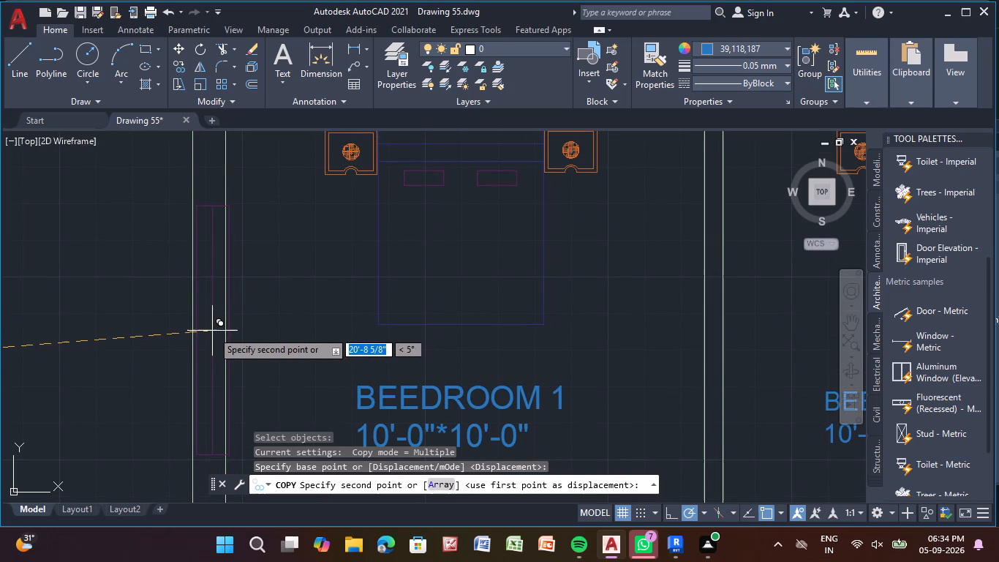
scroll(207, 321, up, 2)
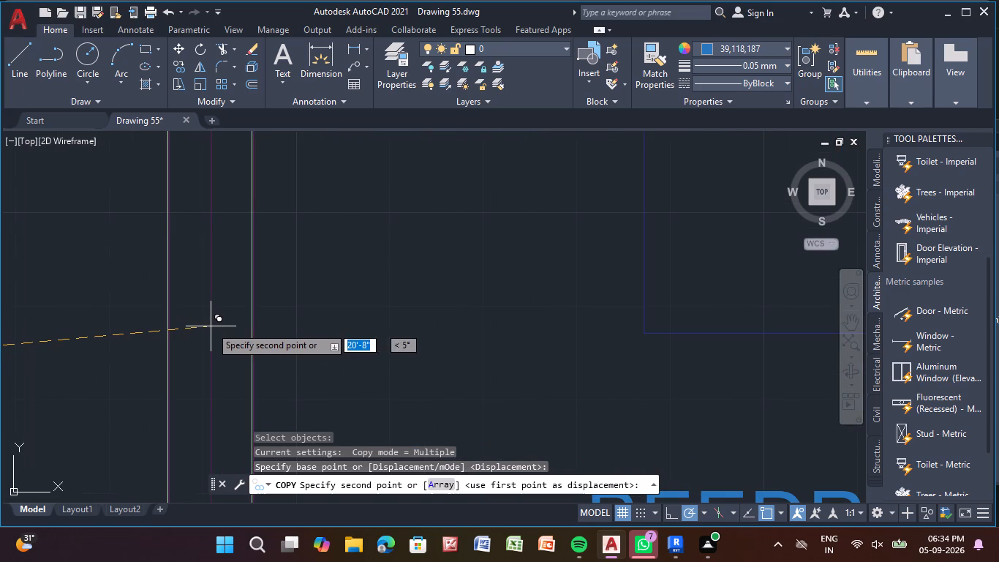
click(208, 329)
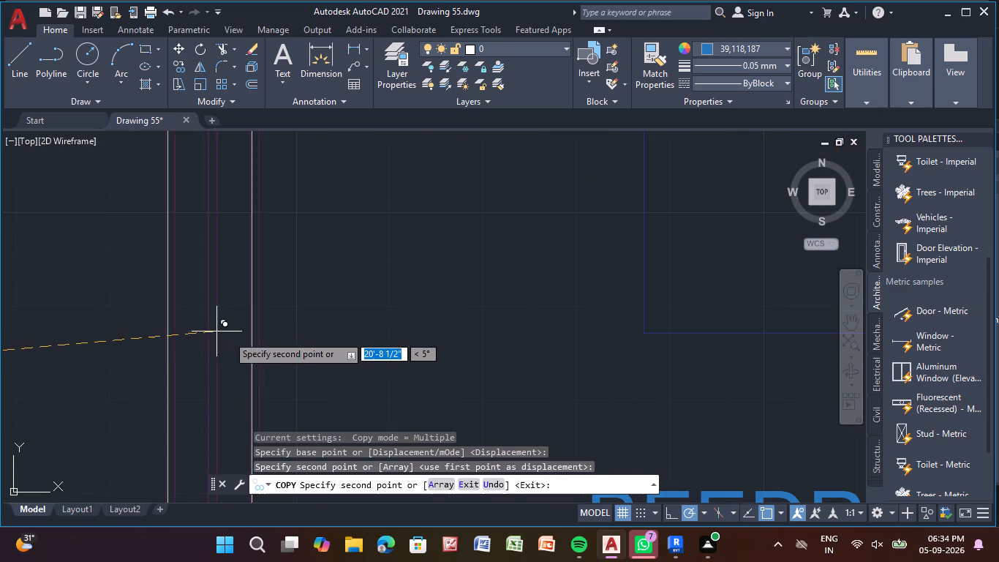
Place another copy of the window in the east outer wall of BEEDROOM 2, centred in the wall thickness.
scroll(268, 354, down, 4)
scroll(625, 318, down, 1)
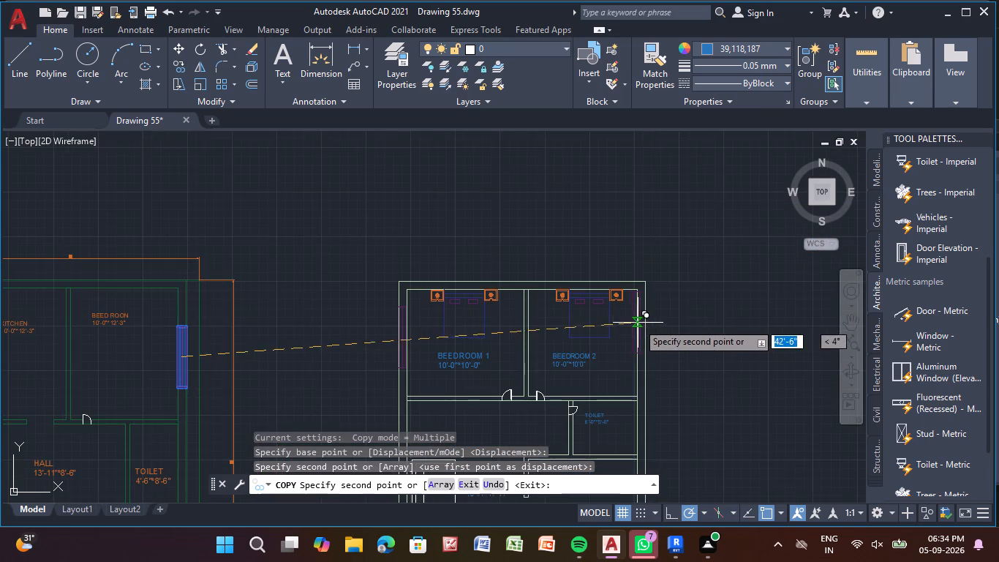
scroll(638, 332, up, 4)
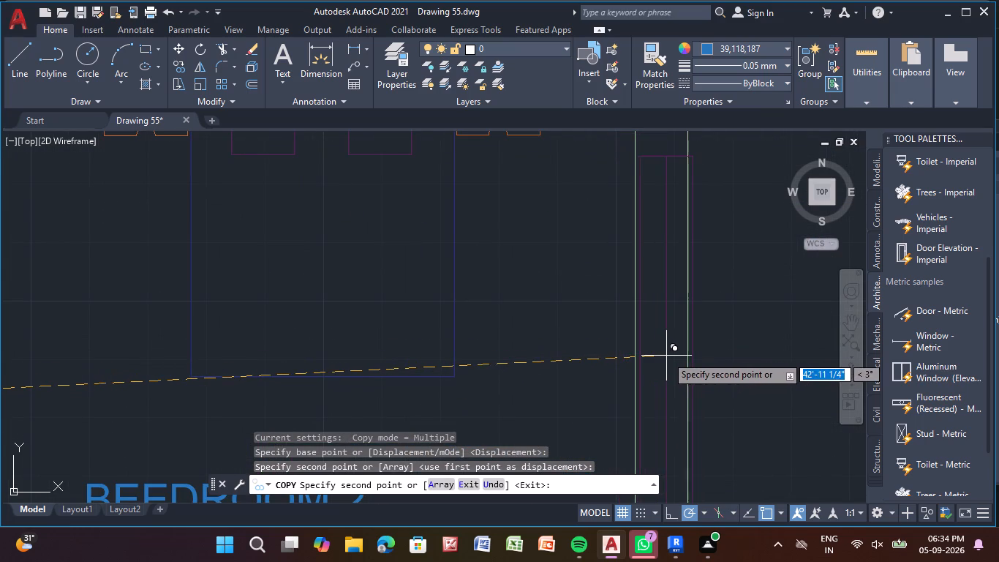
scroll(666, 355, up, 2)
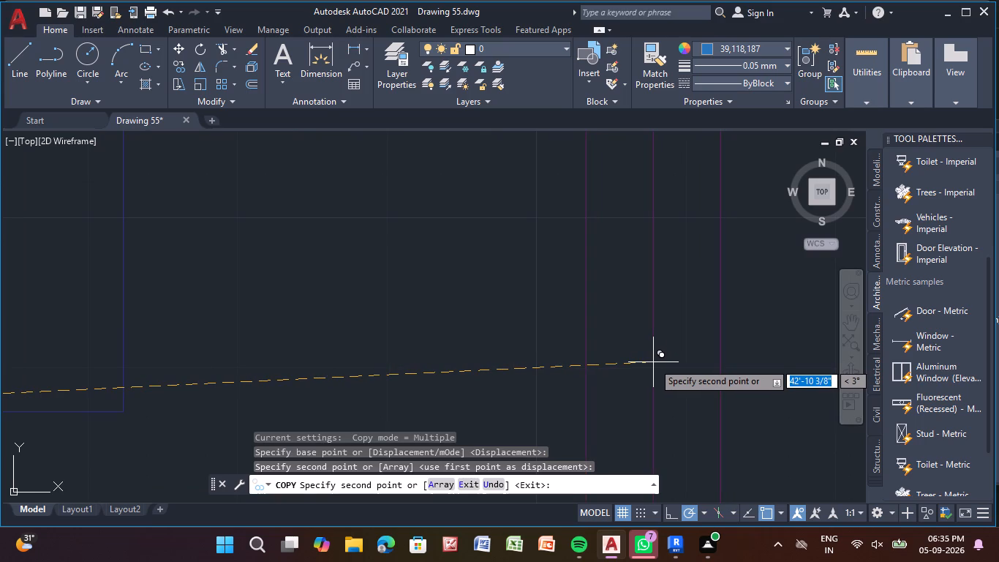
click(653, 362)
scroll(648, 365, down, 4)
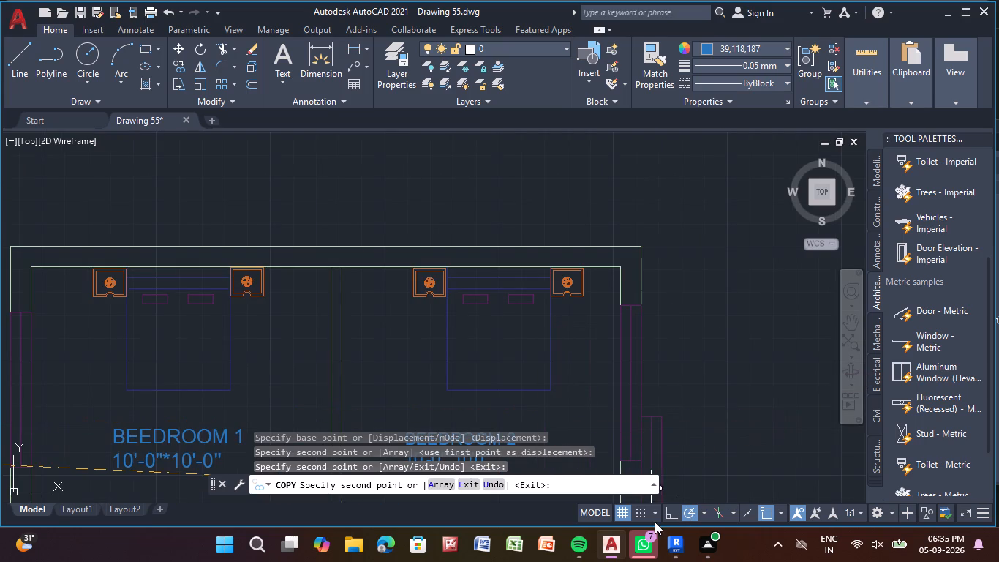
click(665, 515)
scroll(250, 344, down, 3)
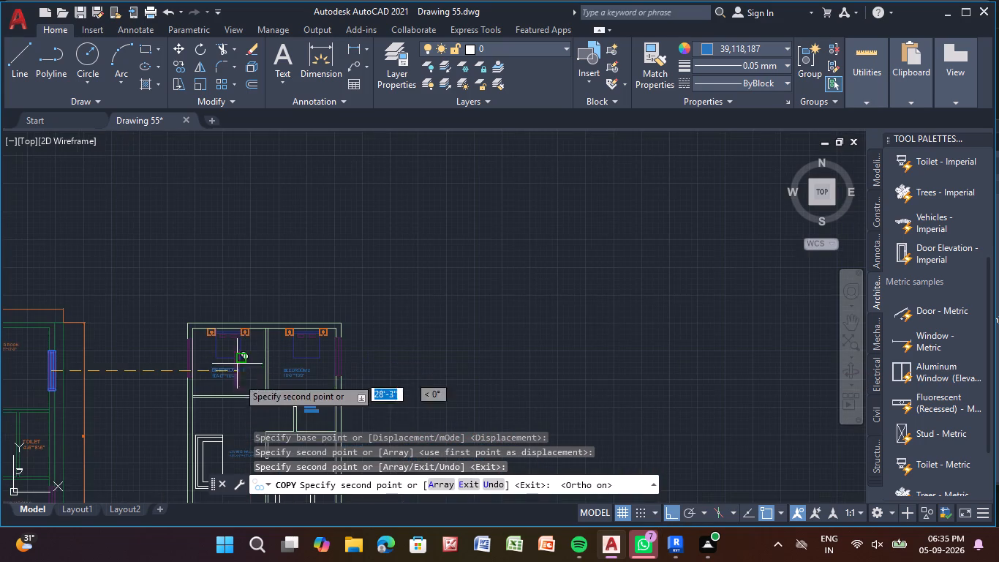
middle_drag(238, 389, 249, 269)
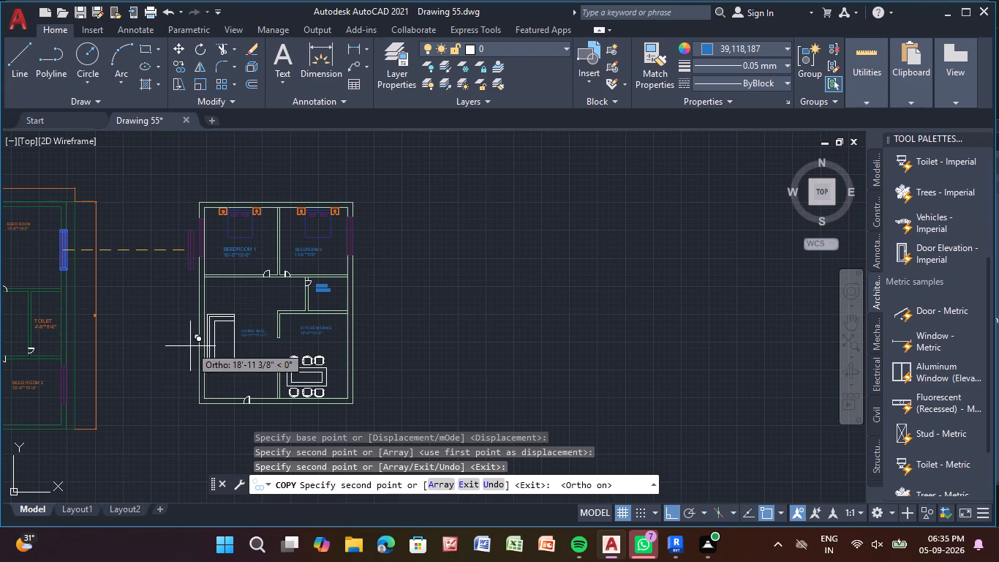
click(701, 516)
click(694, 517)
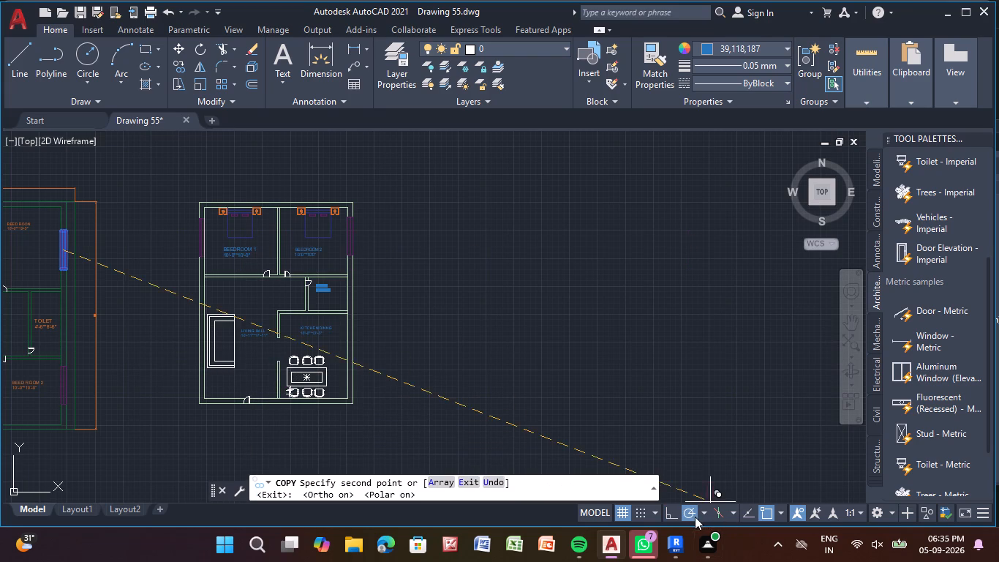
Place another copy of the window in the KITCHEN/DINING room's east outer wall, beside the dining table and centred in the wall thickness.
scroll(331, 359, up, 3)
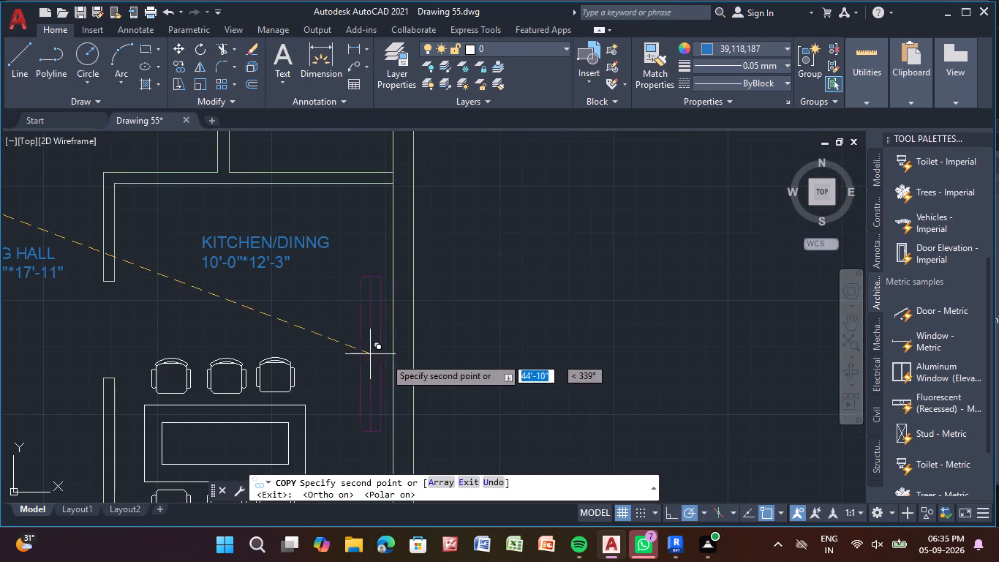
scroll(394, 355, up, 2)
scroll(408, 375, down, 2)
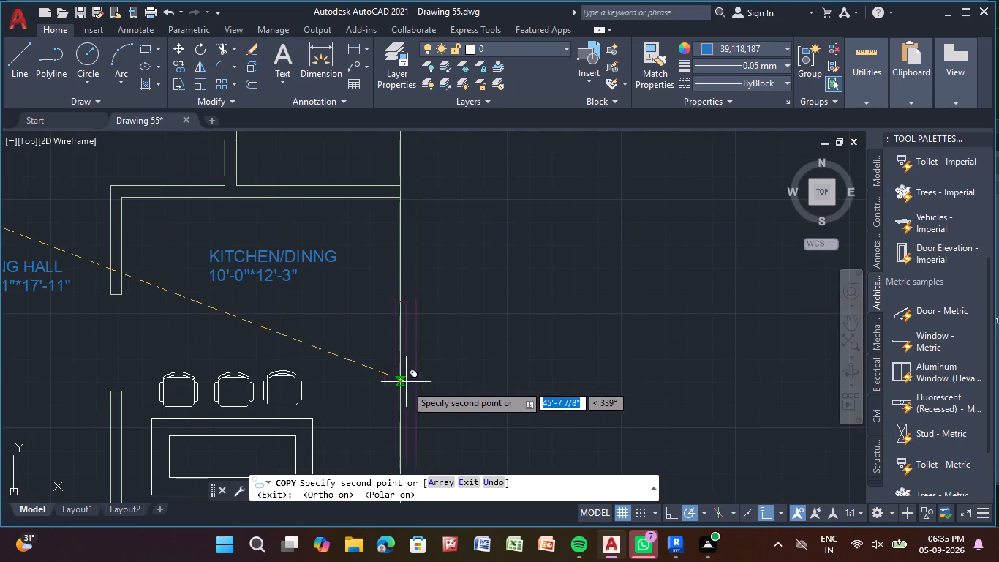
scroll(409, 421, down, 2)
middle_drag(409, 421, 346, 298)
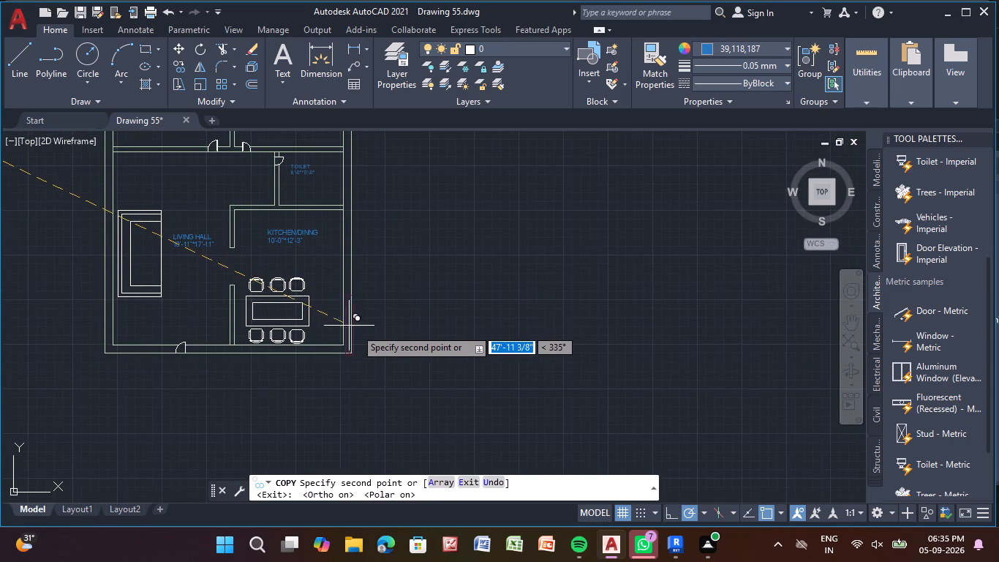
scroll(358, 329, up, 2)
middle_drag(320, 282, 320, 296)
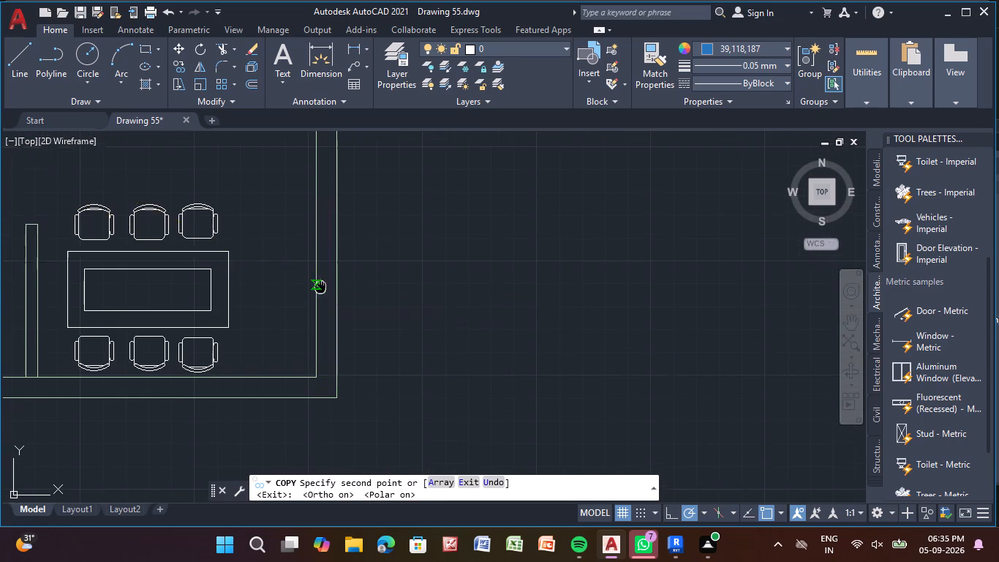
middle_drag(320, 296, 320, 394)
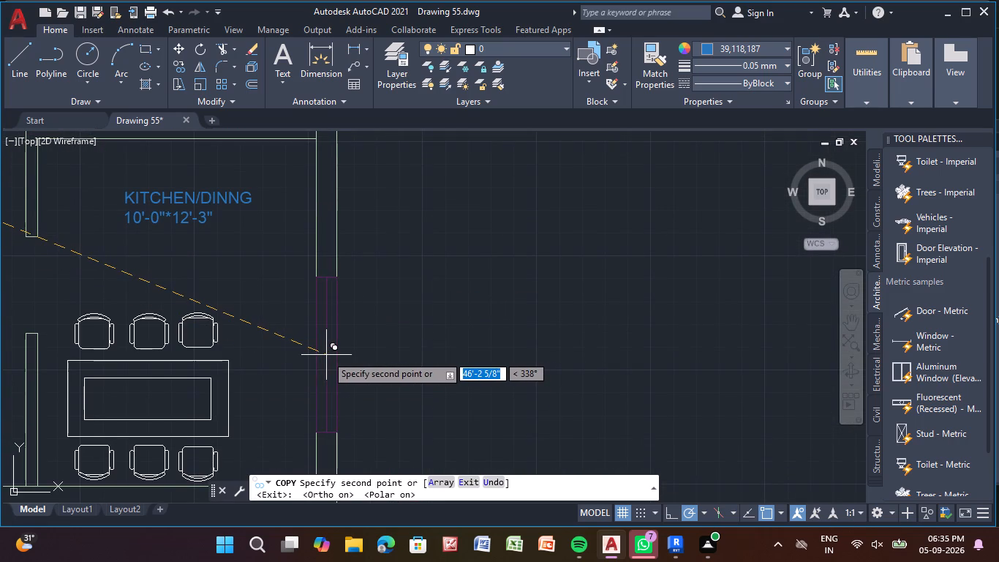
click(326, 355)
Place a last copy of the window in the LIVING HALL's west outer wall behind the sofa and end the copying.
scroll(127, 379, down, 2)
middle_drag(127, 379, 427, 372)
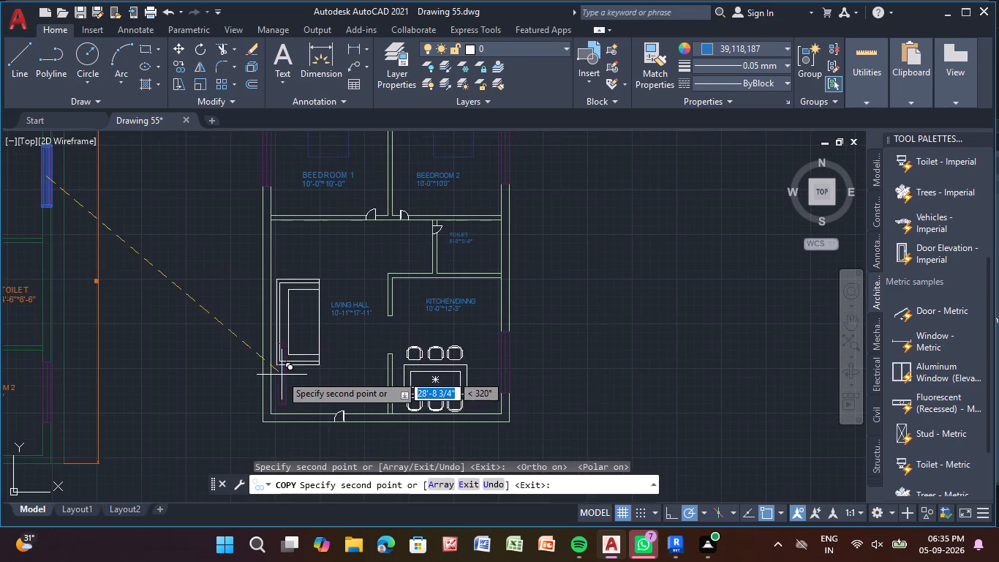
scroll(261, 315, up, 2)
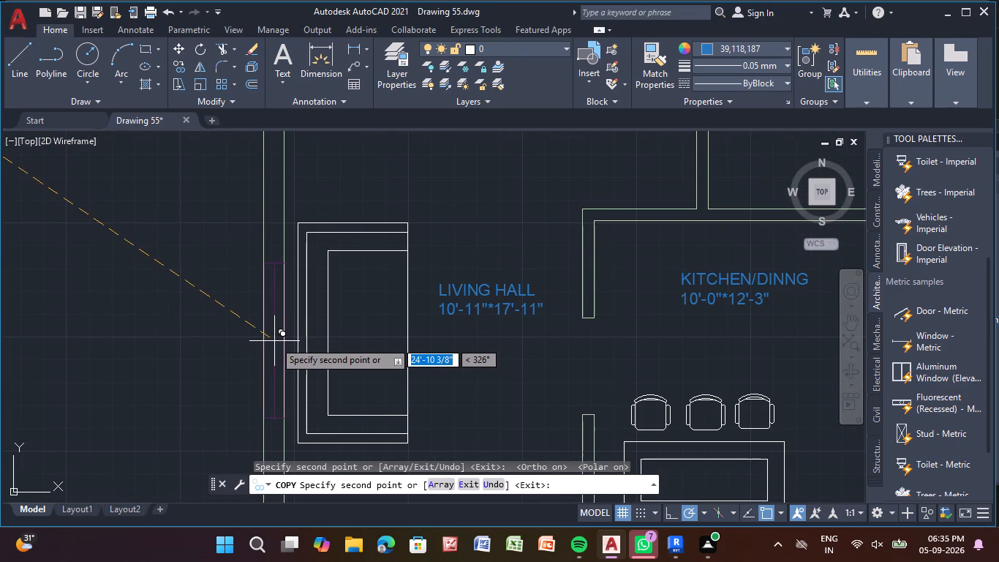
click(274, 341)
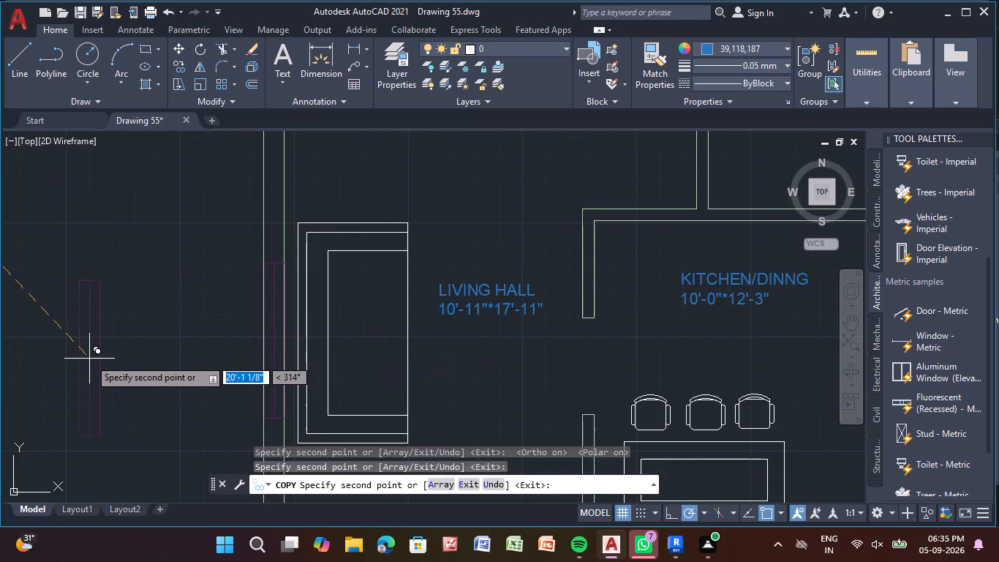
key(Escape)
Stretch the outer long side of the LIVING HALL window onto the outer face line of the west wall.
scroll(126, 375, up, 1)
scroll(340, 296, down, 3)
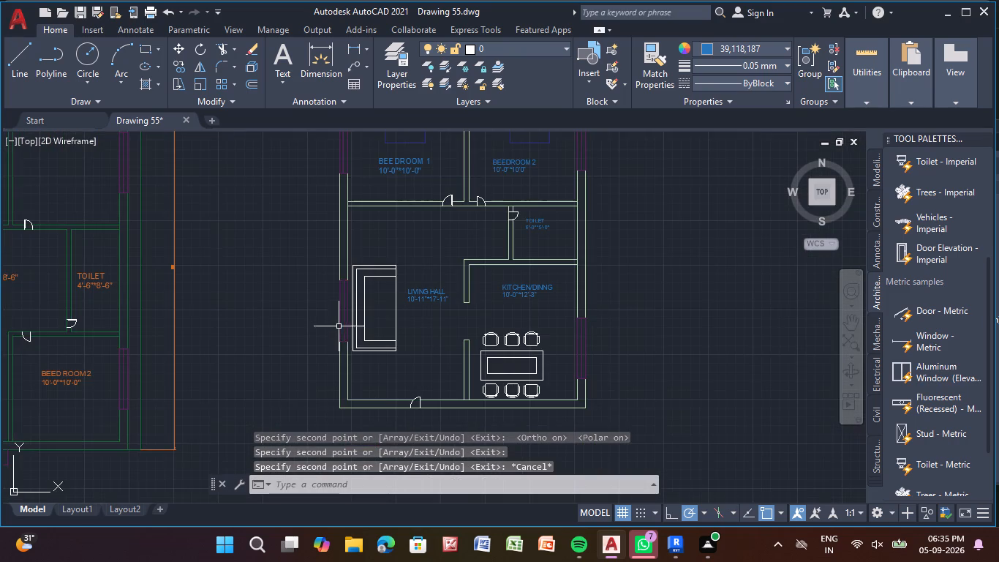
scroll(350, 318, up, 3)
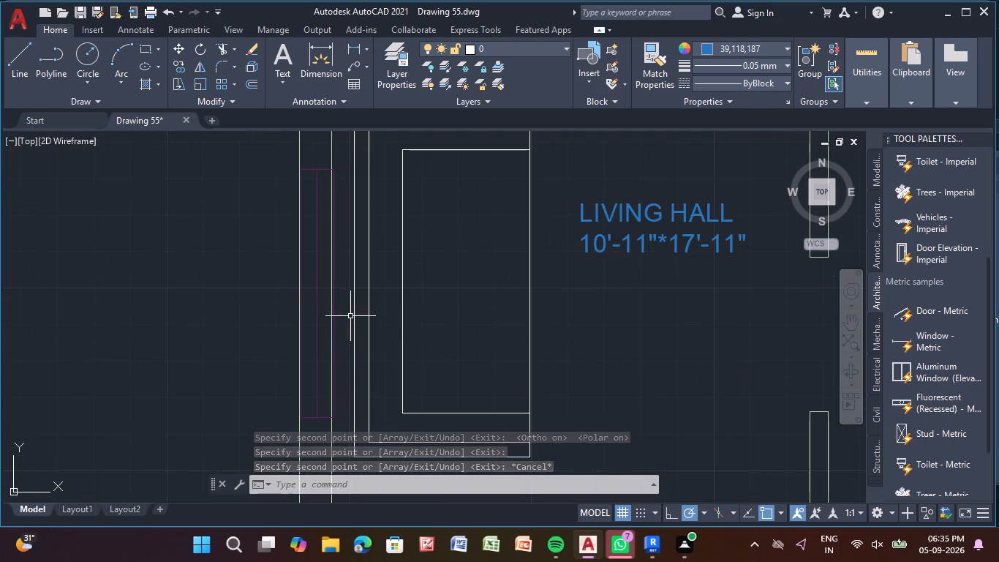
scroll(285, 323, up, 4)
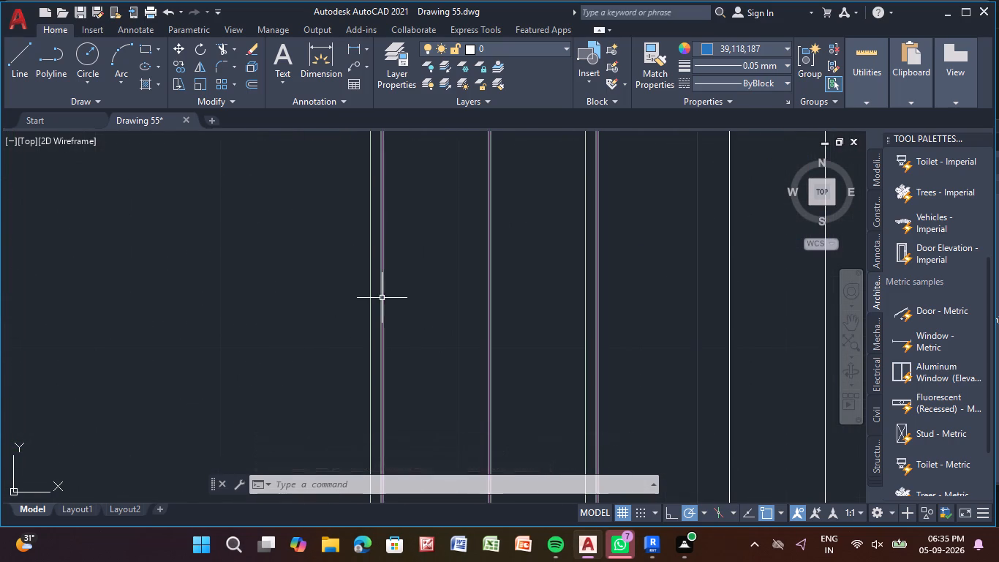
click(382, 297)
middle_drag(380, 293, 366, 348)
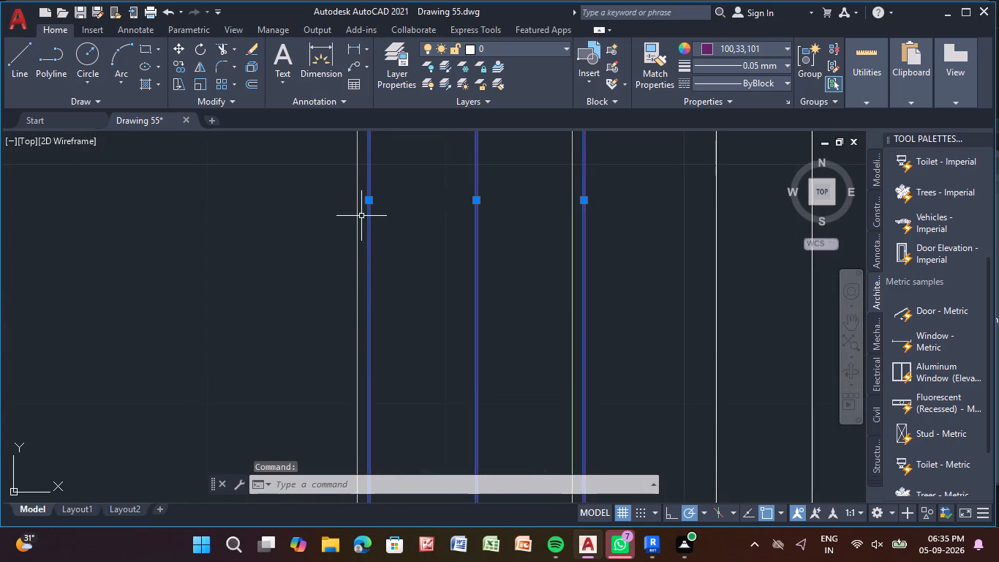
click(369, 198)
click(355, 209)
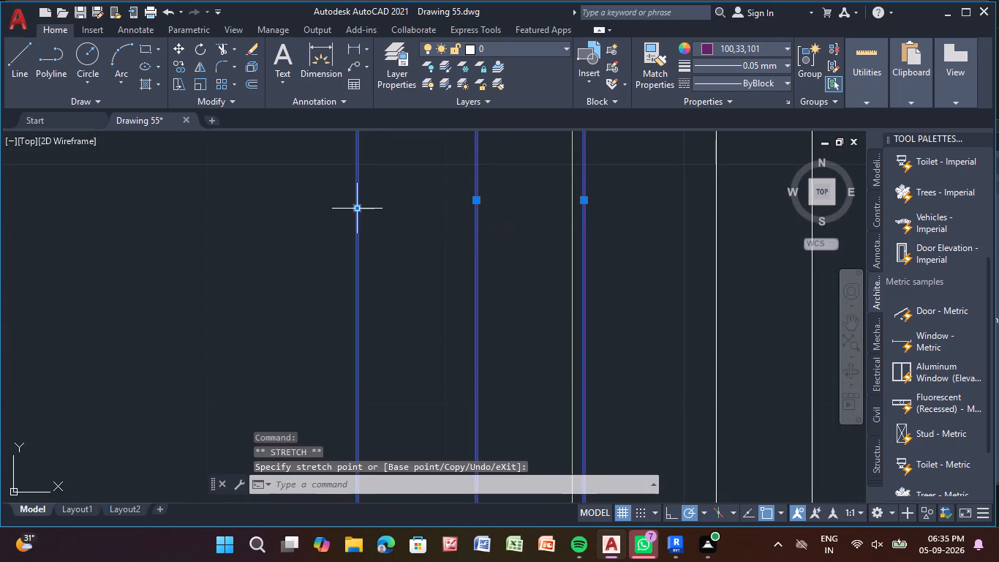
Stretch the inner long side of the LIVING HALL window onto the inner face line of the west wall.
scroll(468, 236, down, 1)
middle_drag(468, 236, 388, 282)
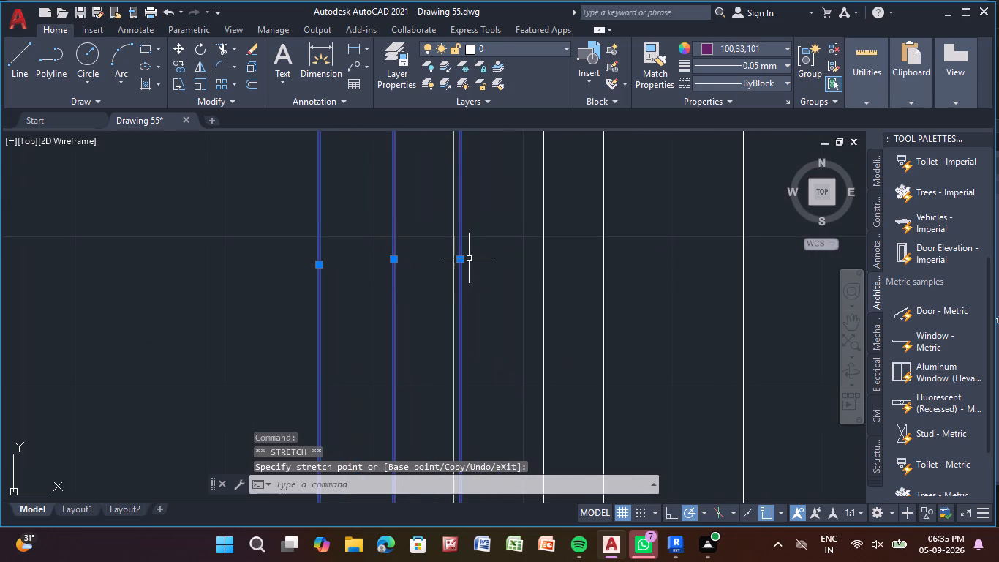
scroll(469, 258, down, 3)
middle_drag(467, 263, 445, 304)
scroll(448, 301, up, 3)
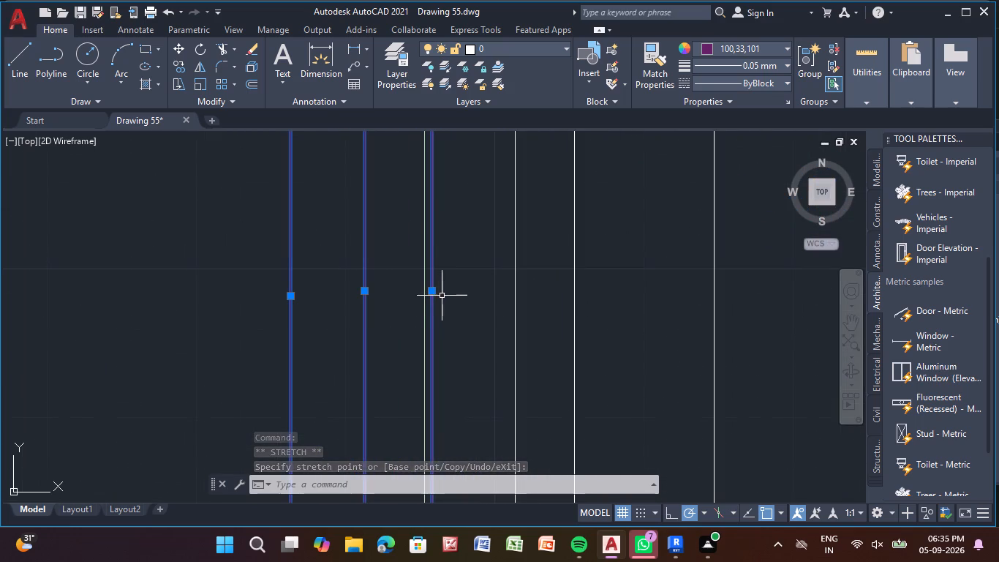
click(430, 294)
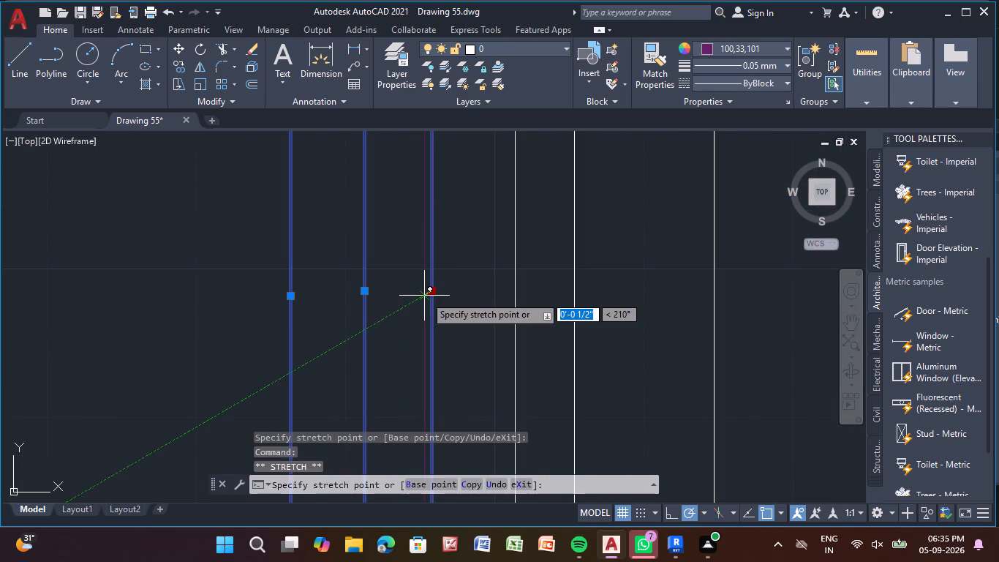
click(425, 296)
scroll(437, 307, down, 3)
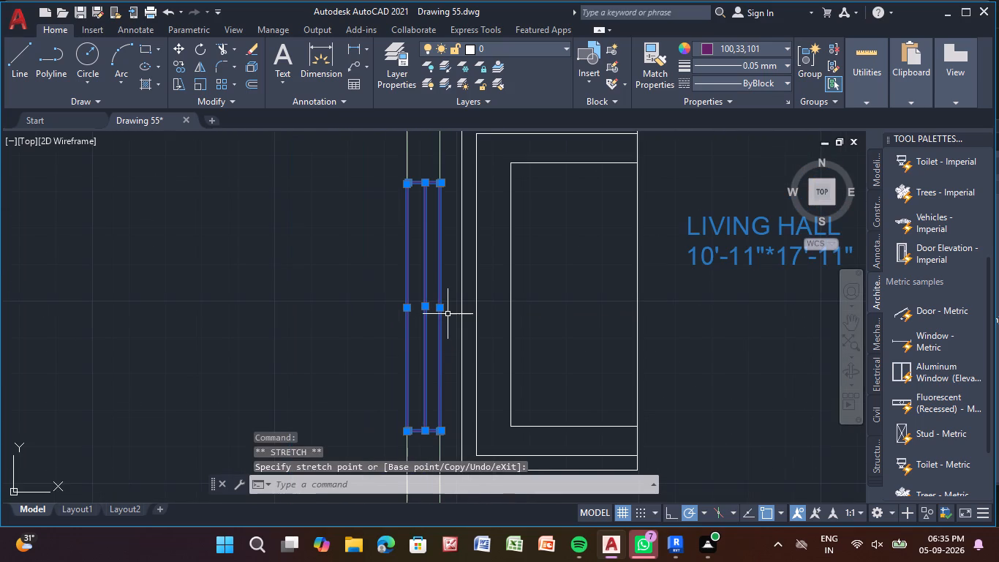
key(Escape)
Add the multiline text MD inside the main door symbol in the LIVING HALL's south outer wall.
scroll(404, 317, up, 3)
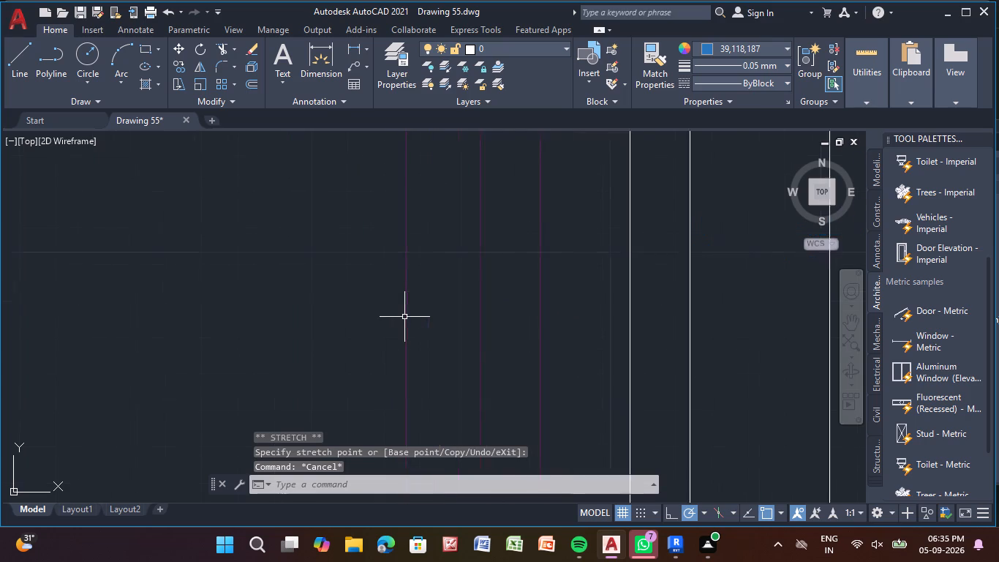
scroll(404, 317, up, 2)
scroll(404, 317, down, 9)
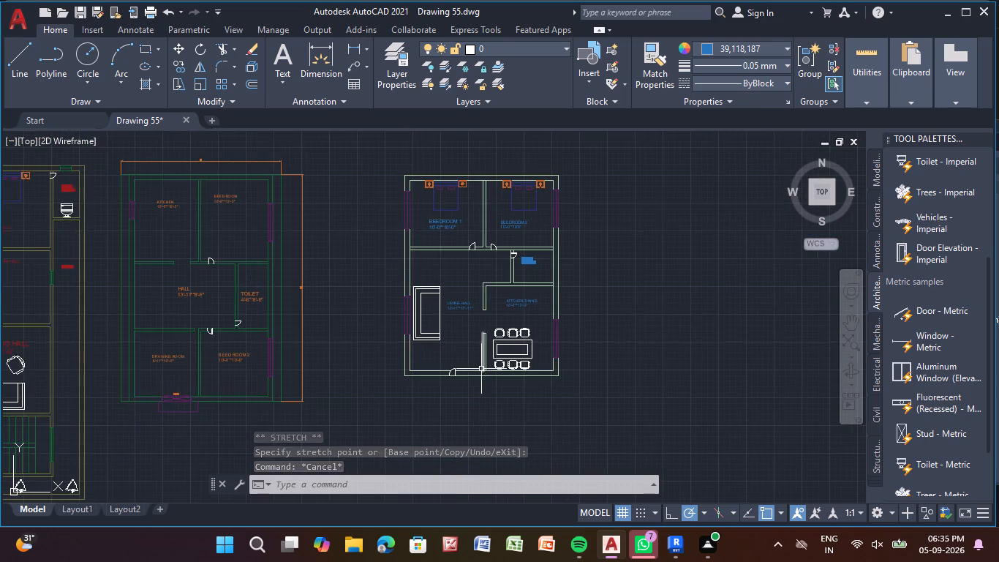
middle_drag(480, 369, 373, 267)
scroll(366, 277, up, 4)
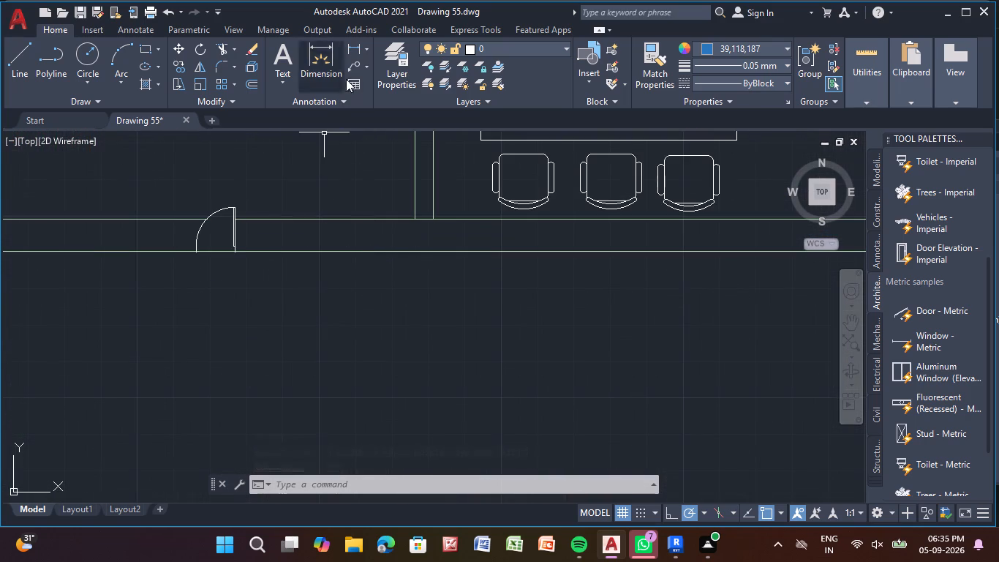
click(274, 49)
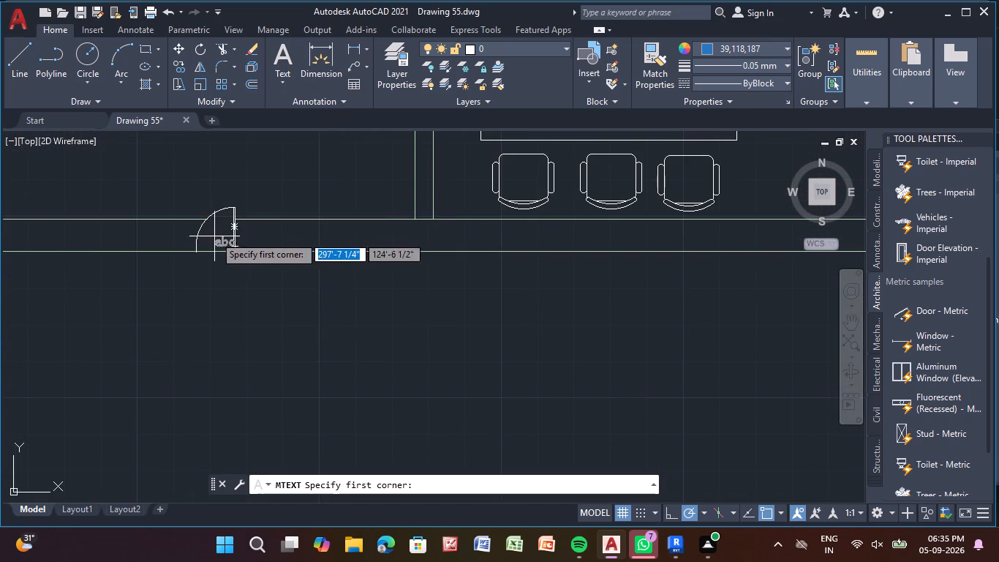
scroll(219, 234, up, 4)
click(148, 207)
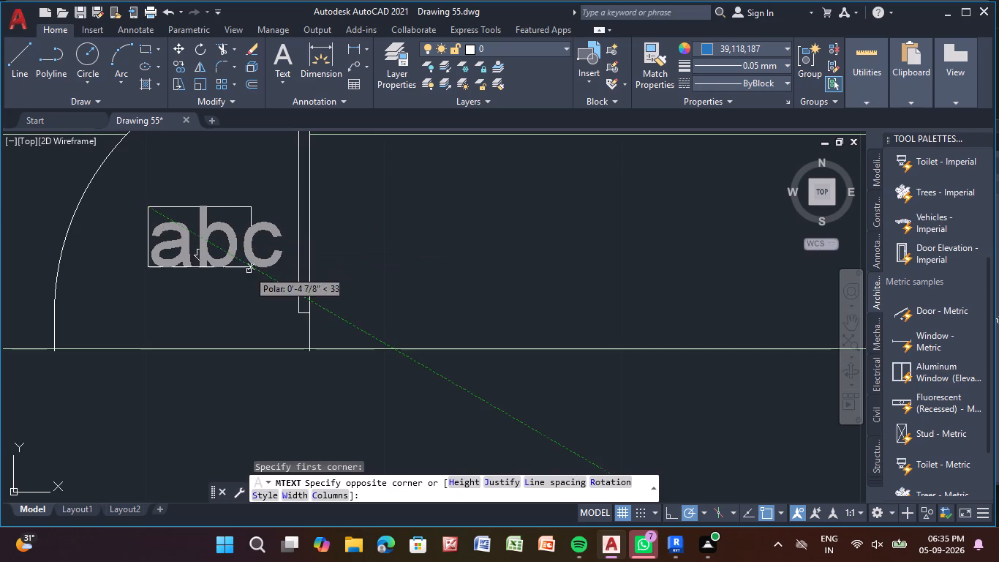
drag(254, 279, 252, 297)
text(MD)
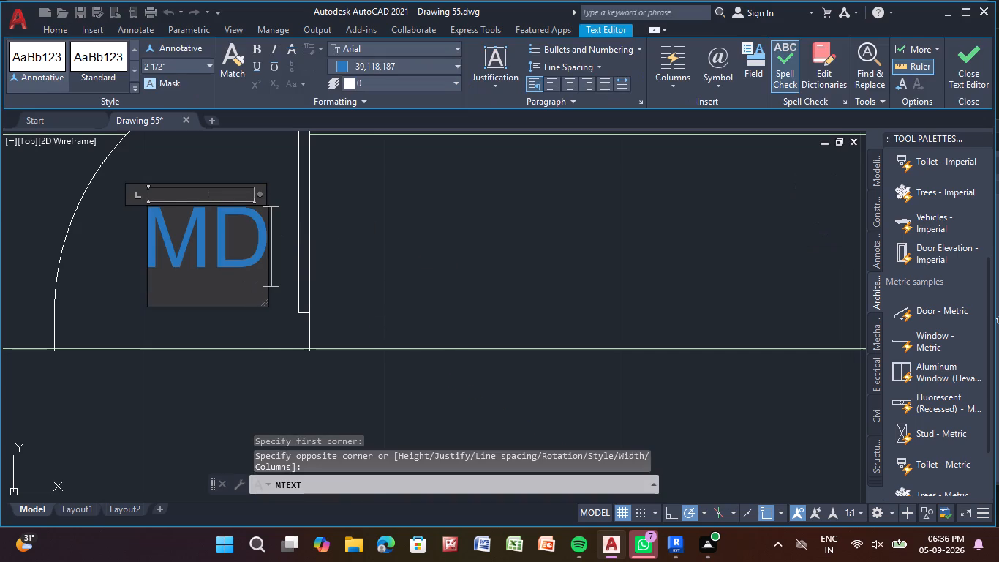
key(Return)
right_click(249, 283)
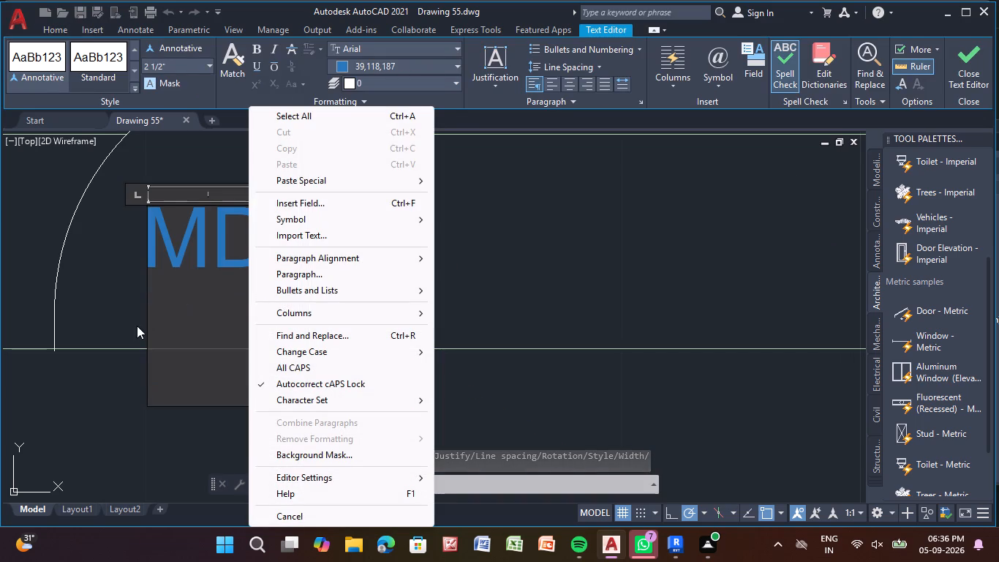
click(110, 315)
Scale the MD text up freehand from its base at the main door by a factor of about 9.
scroll(208, 203, down, 4)
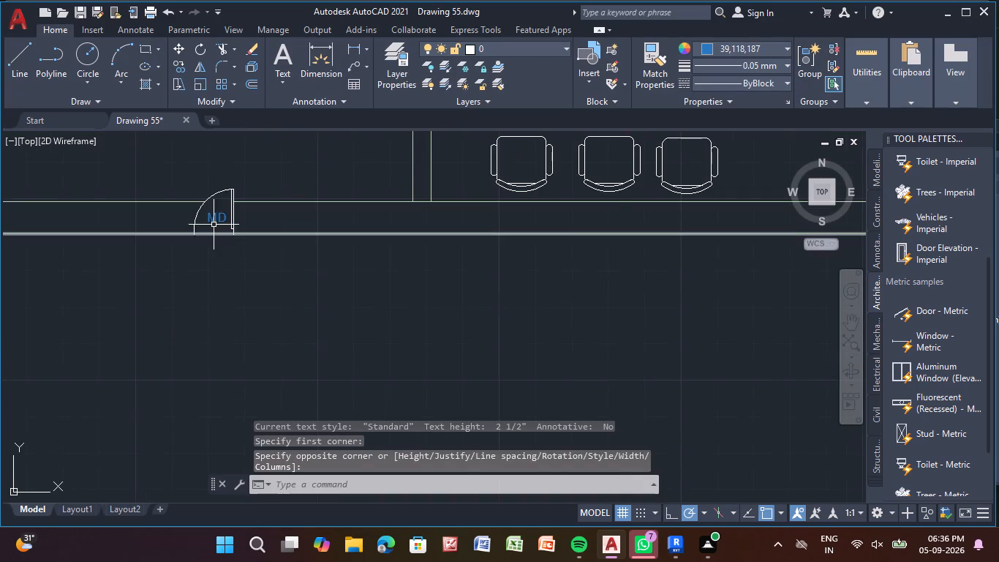
scroll(213, 224, down, 3)
middle_drag(204, 265, 230, 321)
scroll(247, 282, up, 3)
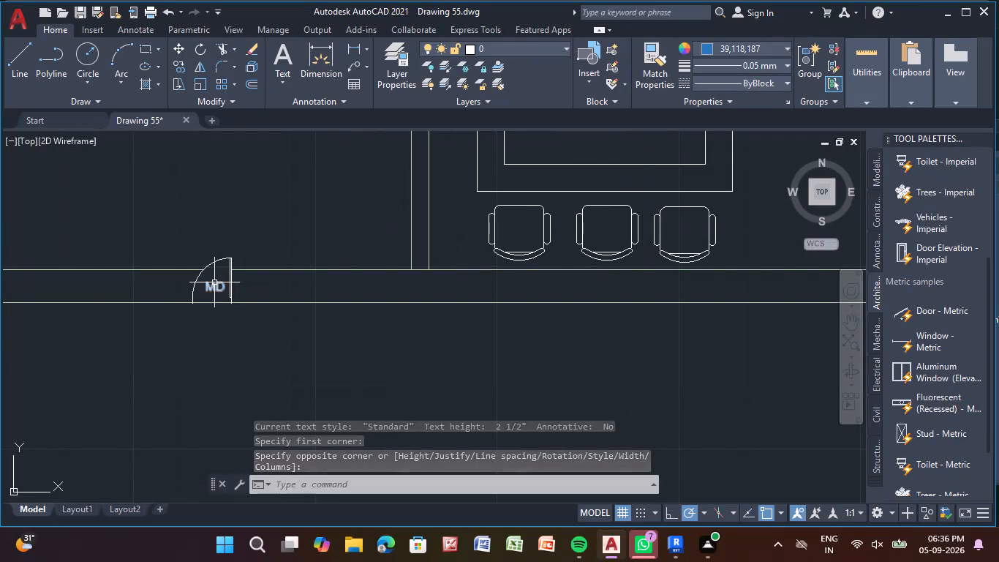
click(214, 282)
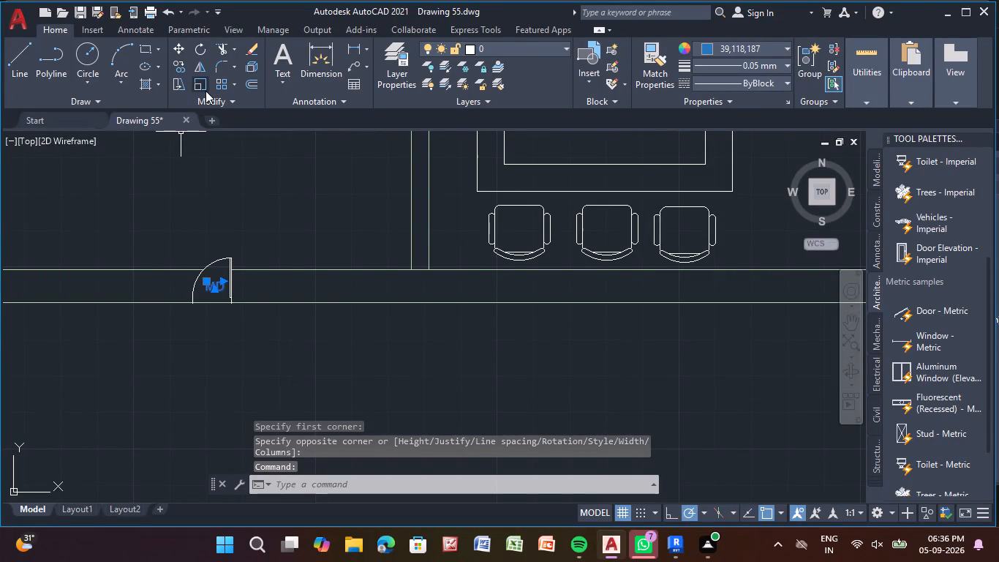
drag(197, 81, 195, 93)
scroll(219, 289, down, 2)
scroll(313, 65, up, 1)
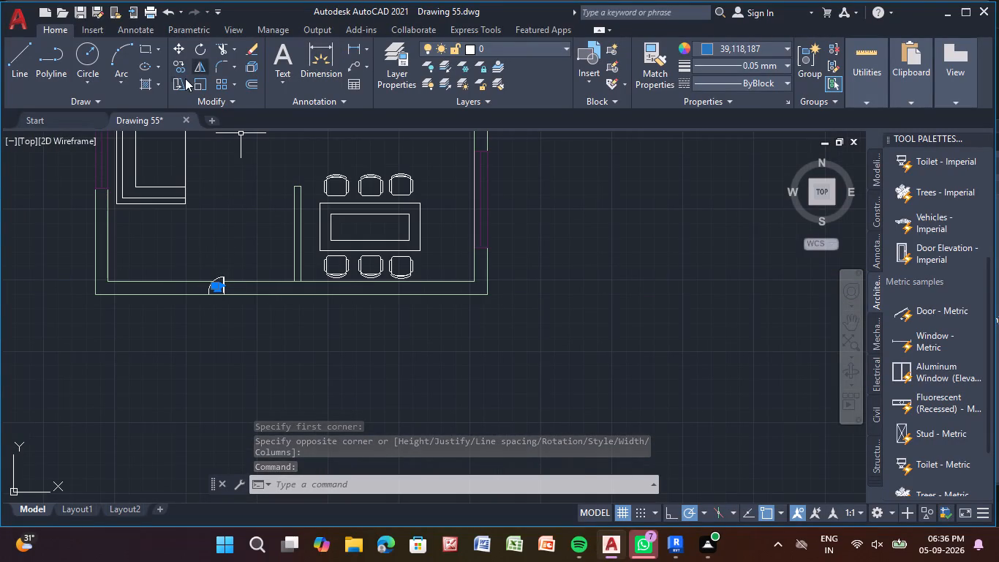
click(200, 80)
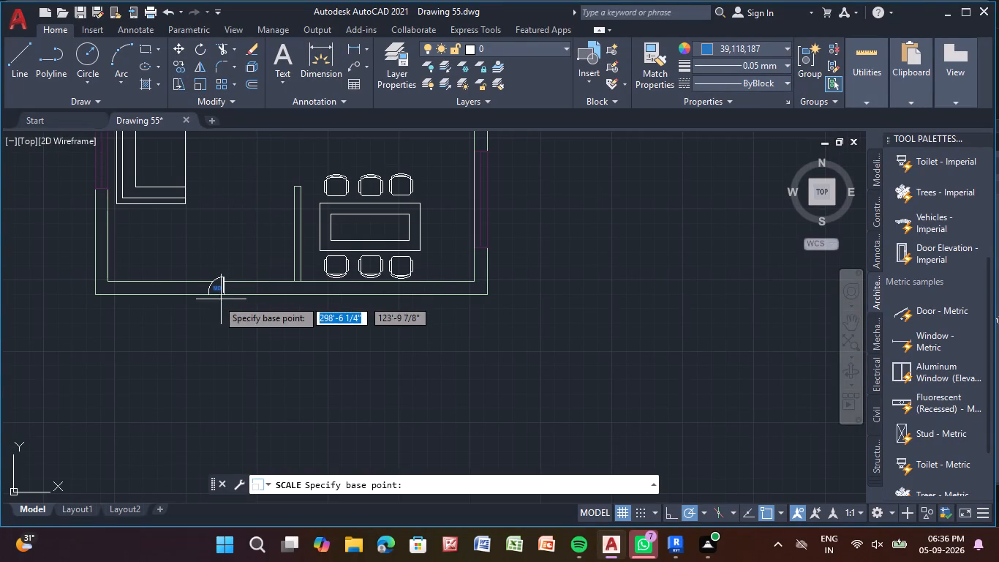
click(215, 293)
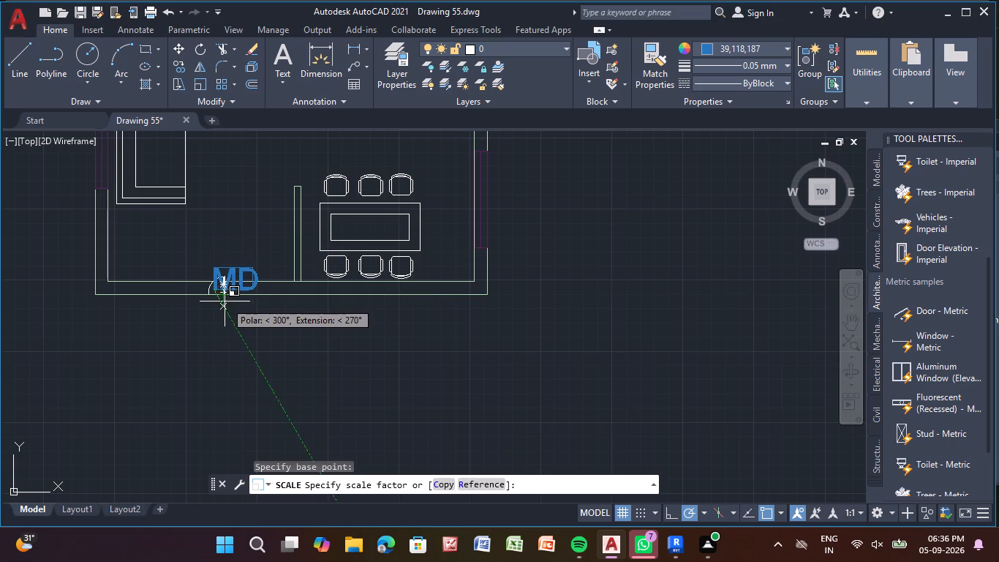
scroll(244, 301, up, 2)
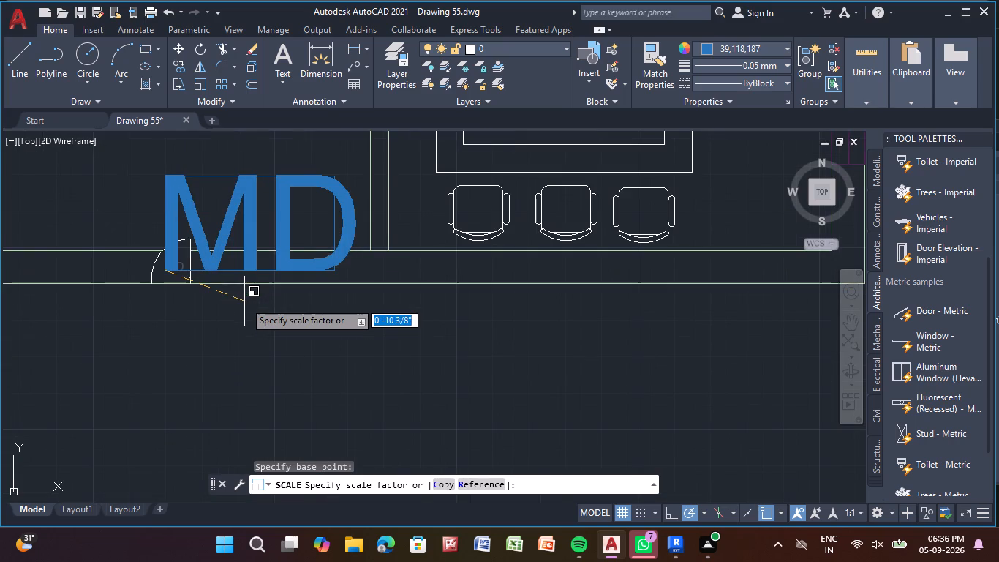
click(227, 308)
Move the enlarged MD text straight down about 1'-10" so it sits mostly below the south wall at the main door.
click(233, 251)
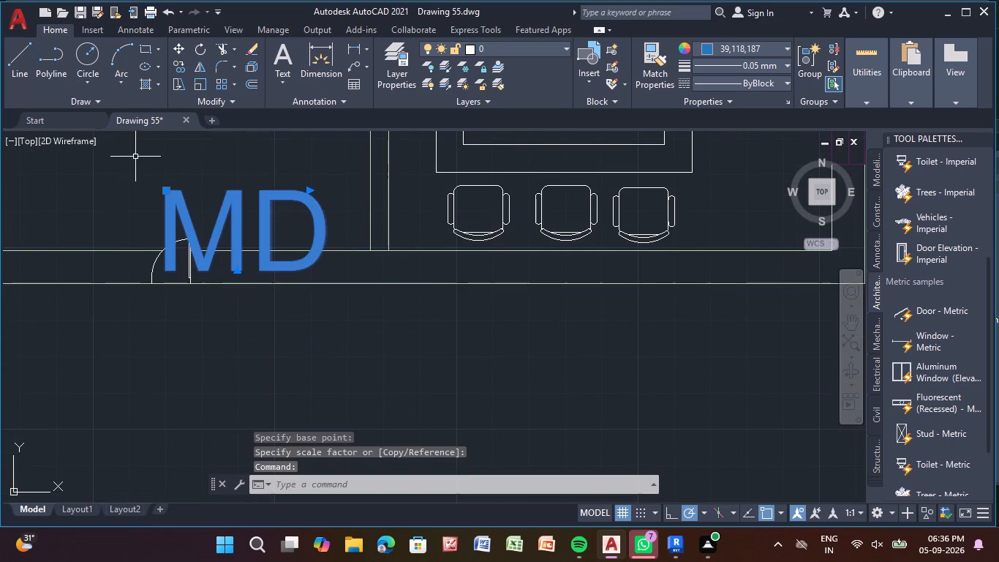
click(168, 192)
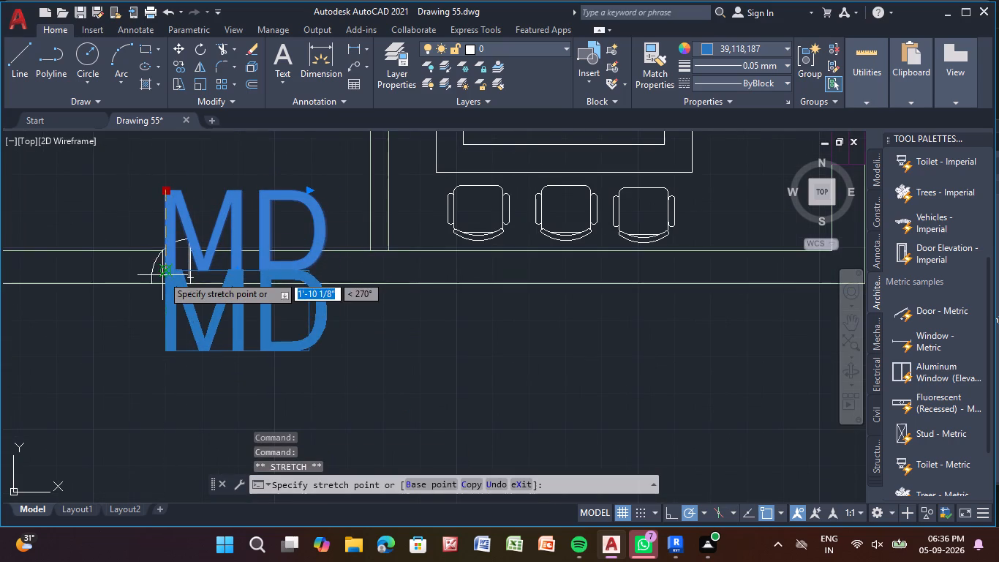
click(150, 301)
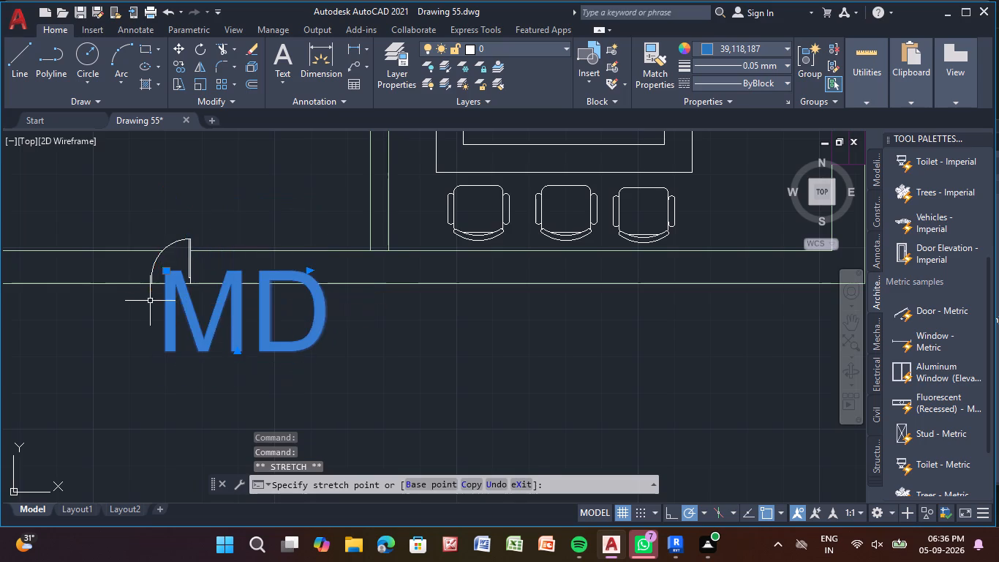
scroll(178, 299, down, 4)
scroll(189, 315, up, 4)
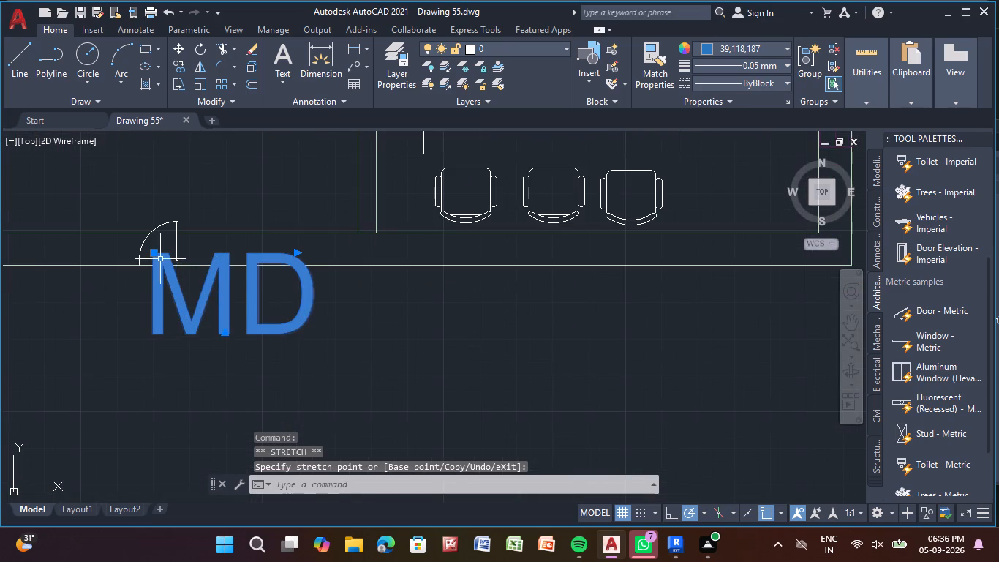
Move the MD text a little further down so it sits clear below the south wall at the main door.
click(151, 252)
click(140, 296)
scroll(155, 293, down, 4)
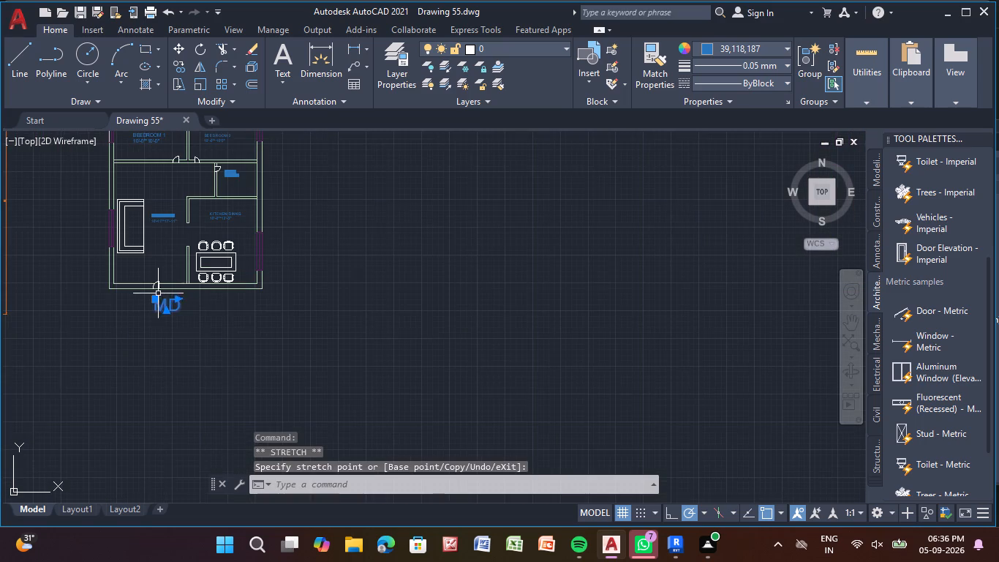
key(Escape)
Examine the new plan's labels and furniture, and compare its layout with the other two floor plans.
scroll(247, 291, down, 3)
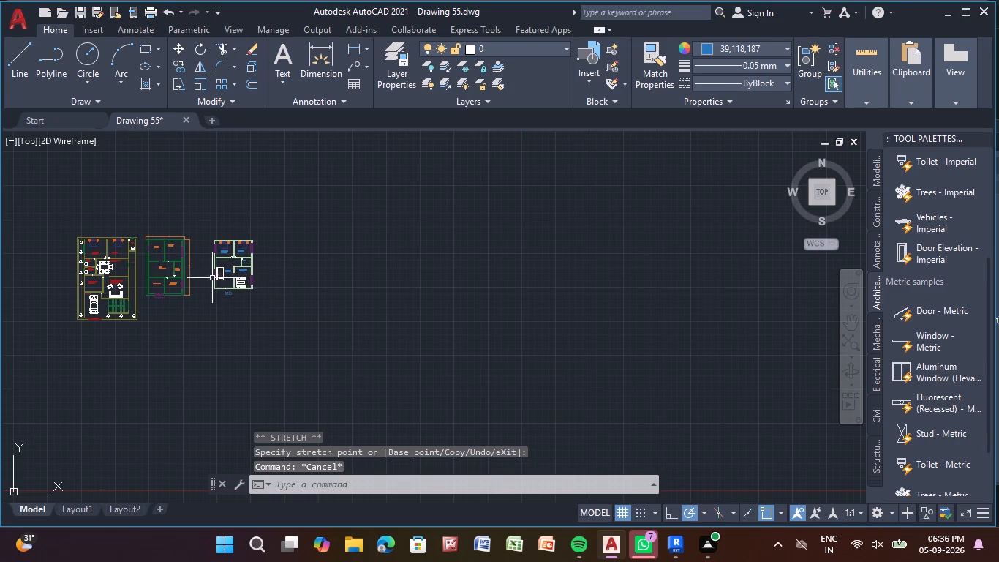
scroll(238, 273, up, 2)
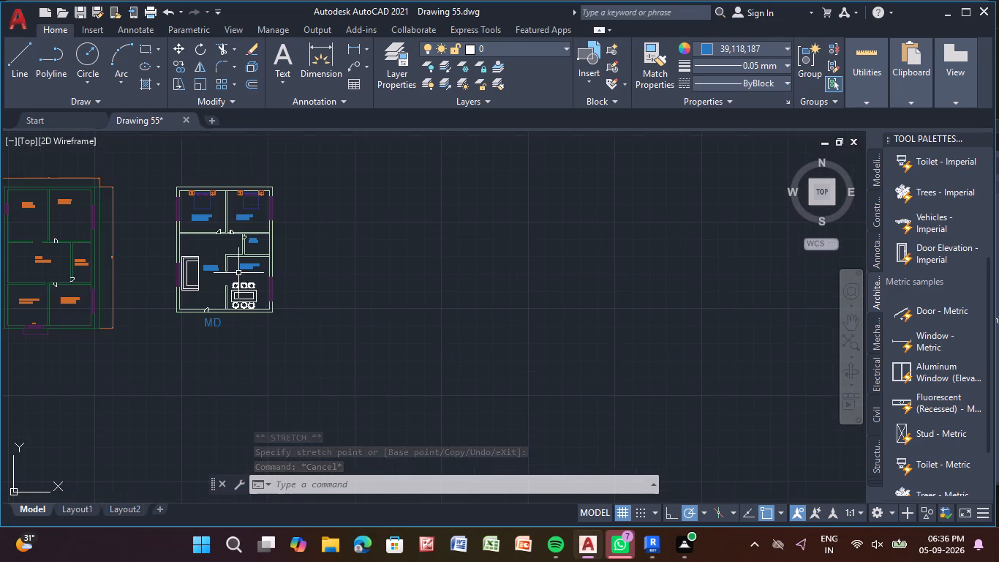
scroll(238, 272, up, 2)
middle_drag(238, 272, 275, 326)
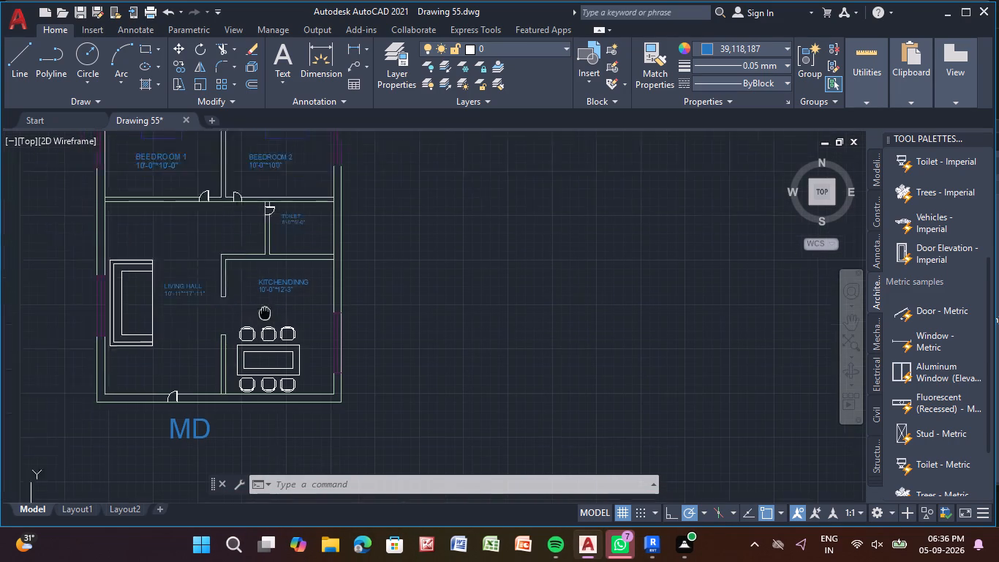
middle_drag(275, 326, 348, 414)
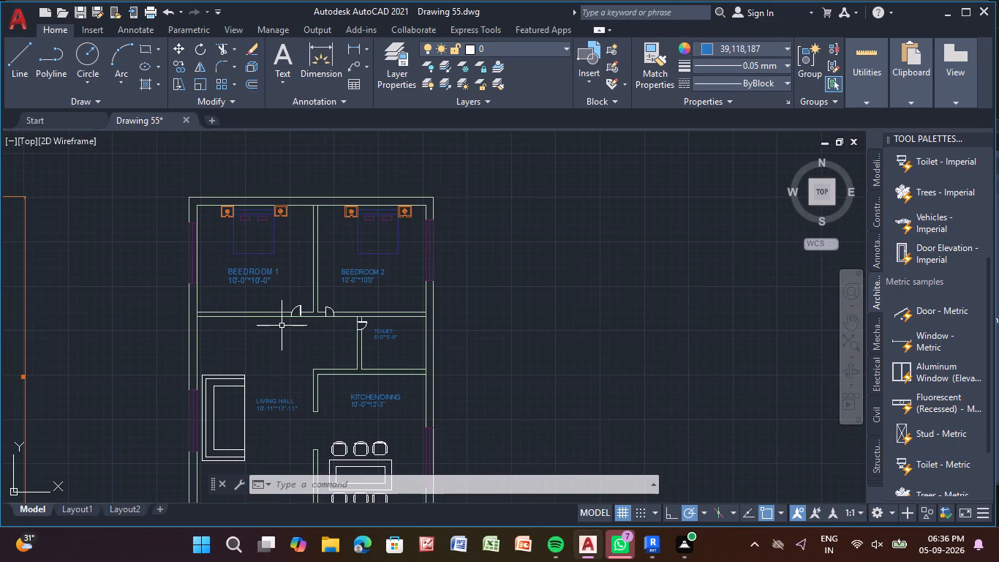
middle_click(281, 326)
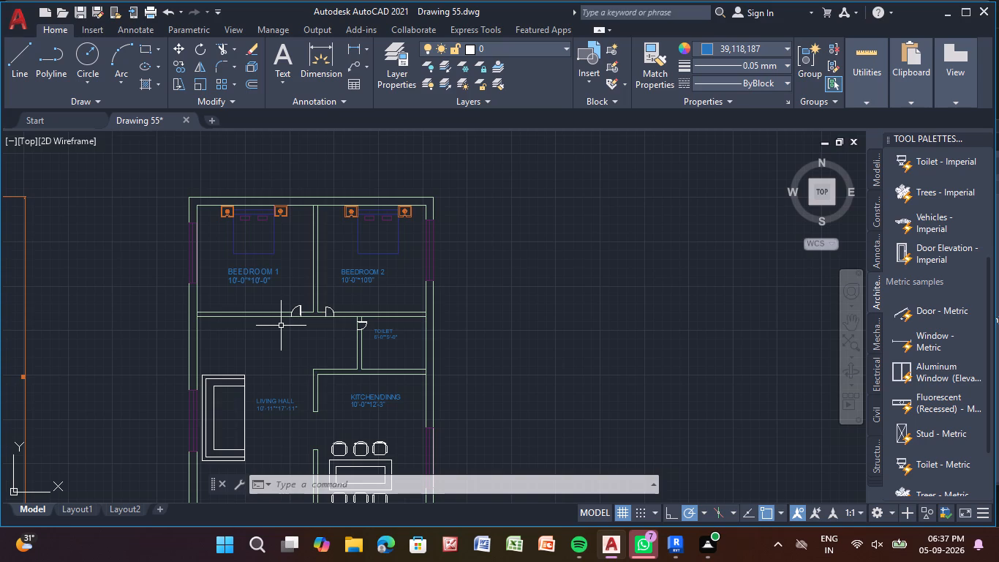
scroll(281, 325, down, 3)
middle_drag(170, 438, 183, 425)
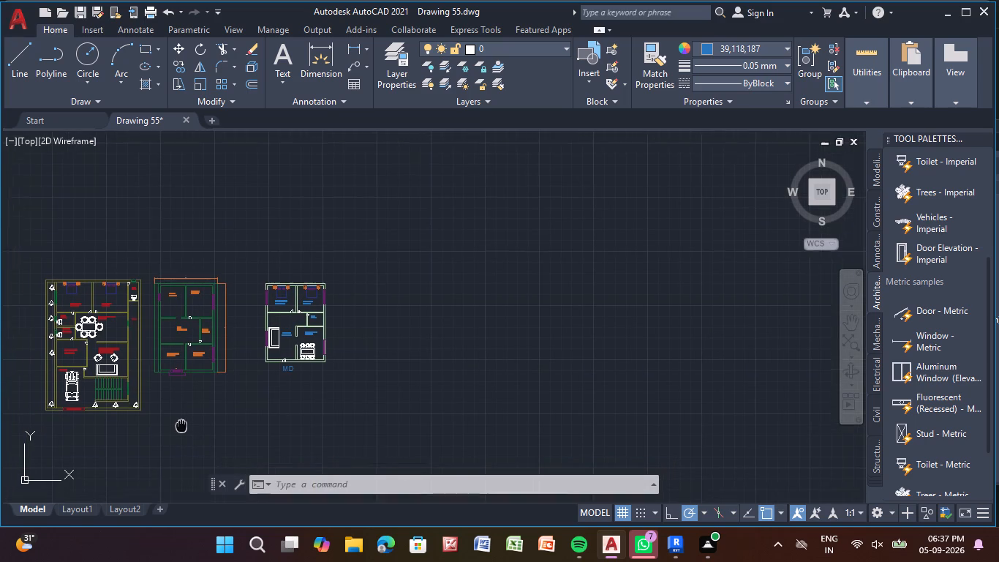
middle_drag(183, 425, 186, 417)
scroll(67, 265, up, 3)
scroll(163, 175, down, 1)
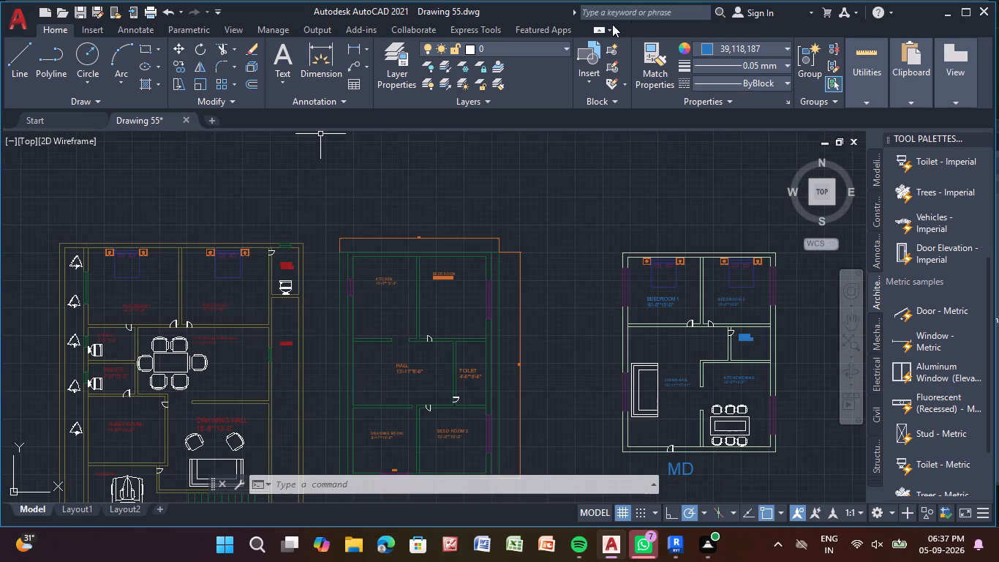
Add the multiline text GROUND FLOOR PLAN in yellow 248,215,49 below the gate of the plan with the car and staircase.
click(709, 47)
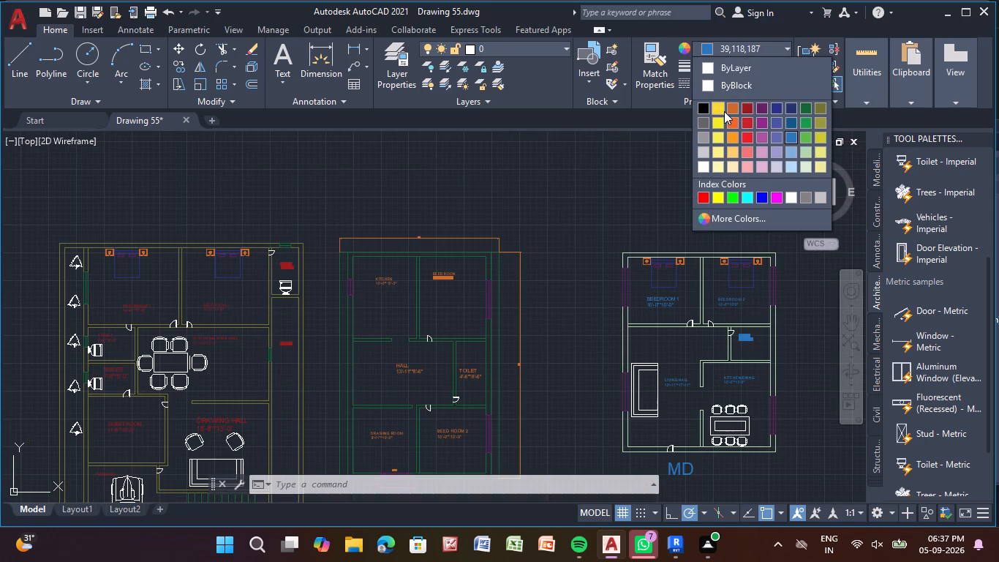
click(724, 111)
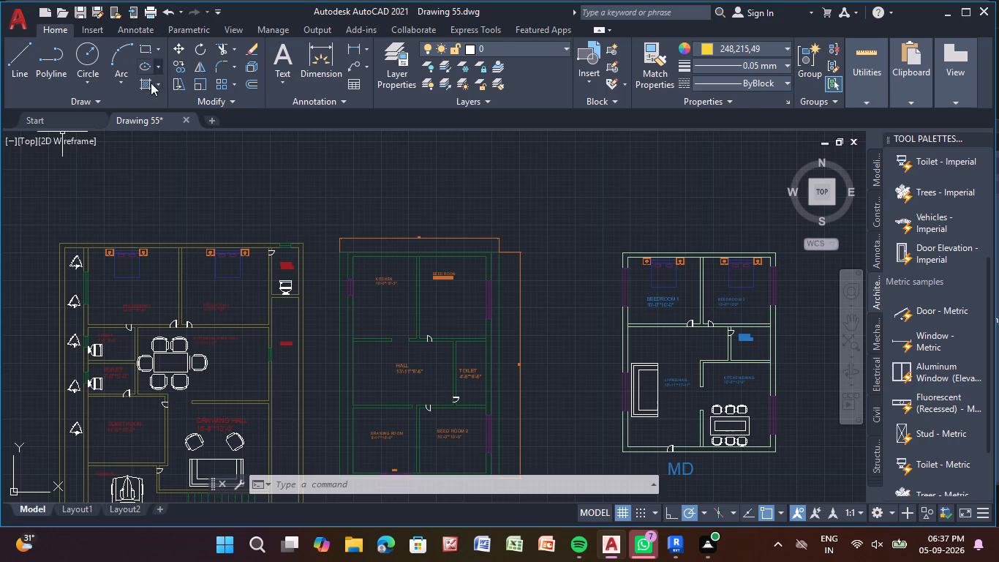
drag(278, 55, 264, 89)
scroll(198, 225, down, 2)
middle_drag(188, 228, 198, 138)
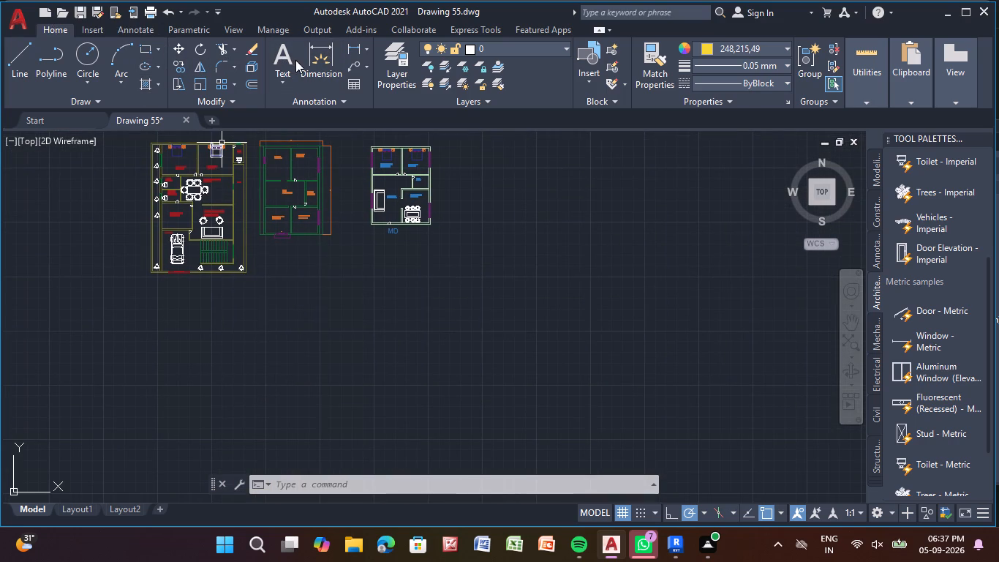
double_click(282, 59)
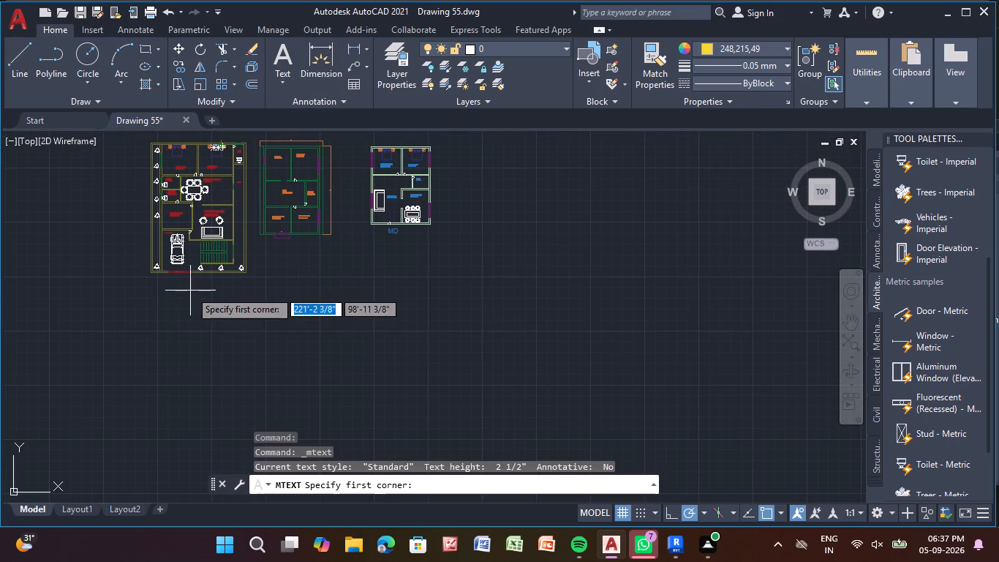
scroll(190, 291, up, 2)
click(159, 284)
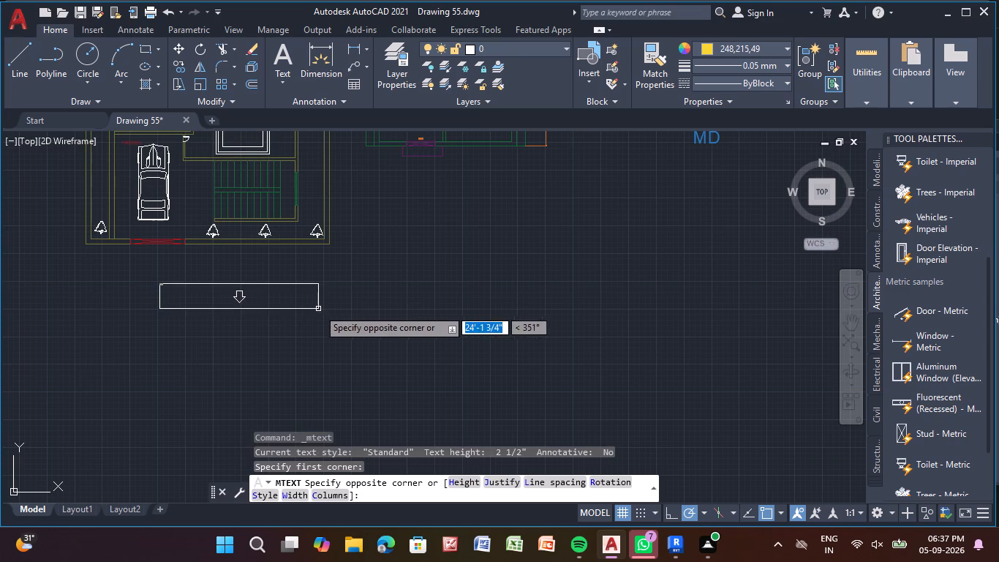
click(318, 309)
key(g)
key(r)
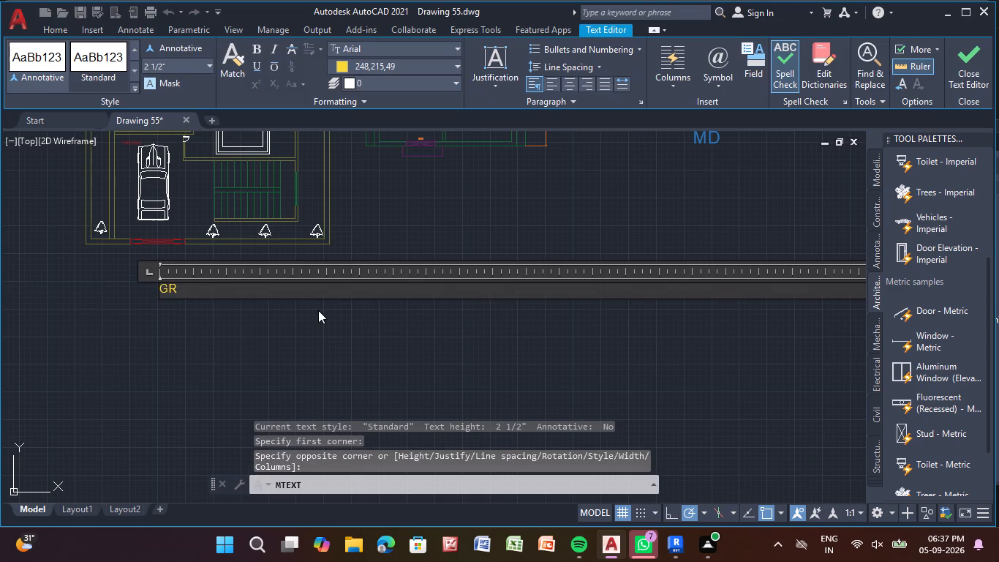
text(OUND)
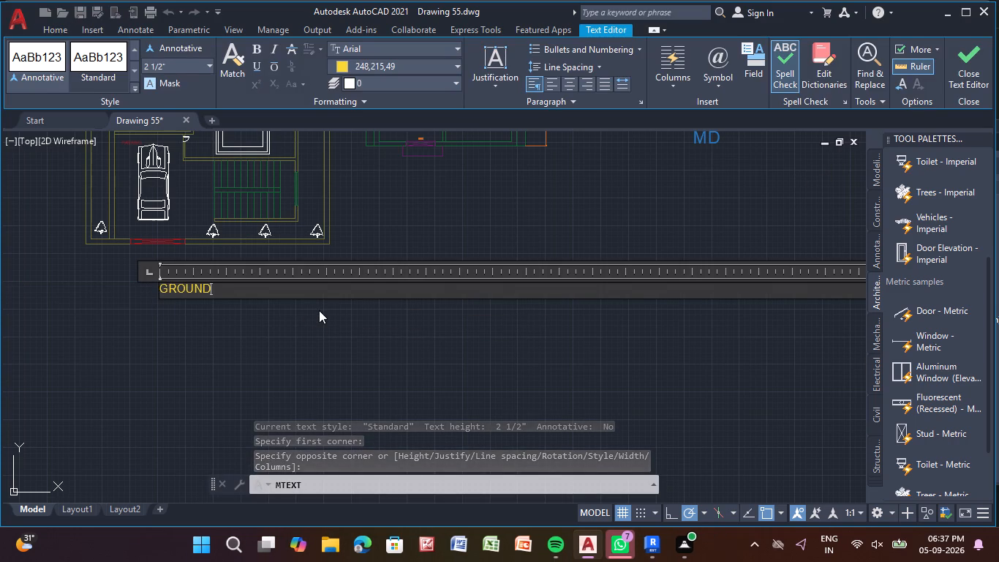
key(space)
text(FLOO)
key(r)
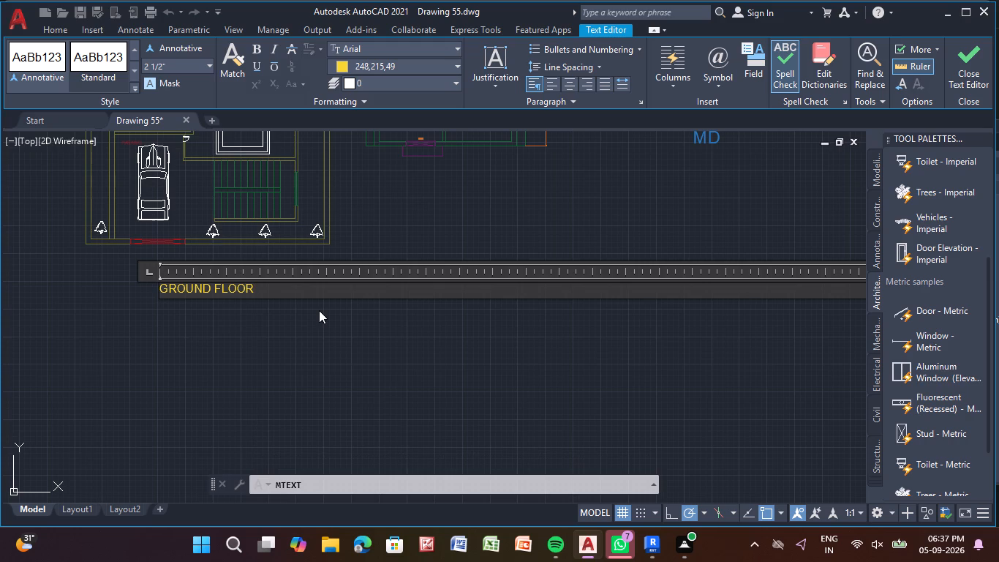
key(Return)
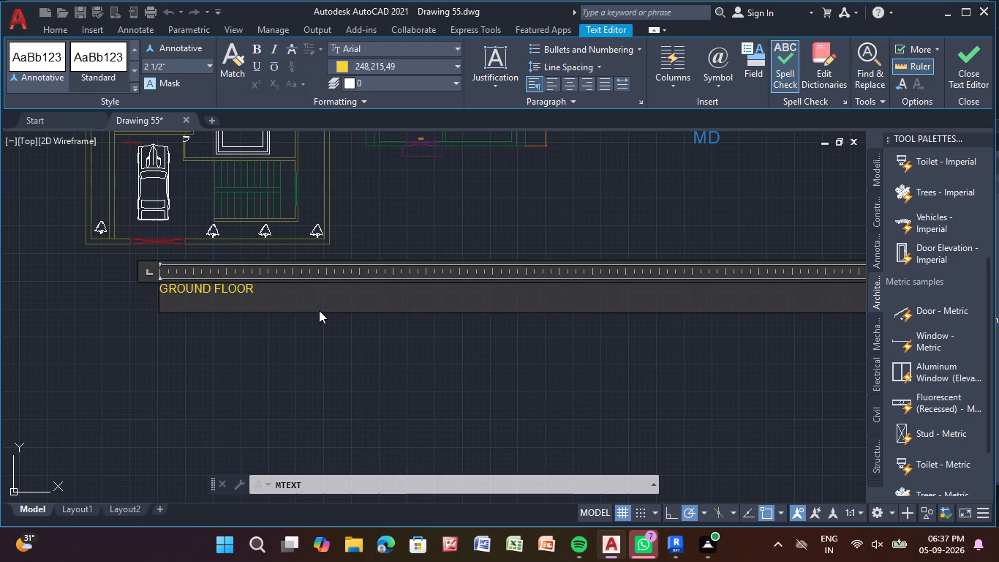
click(274, 285)
key(space)
text(PLAN)
key(Return)
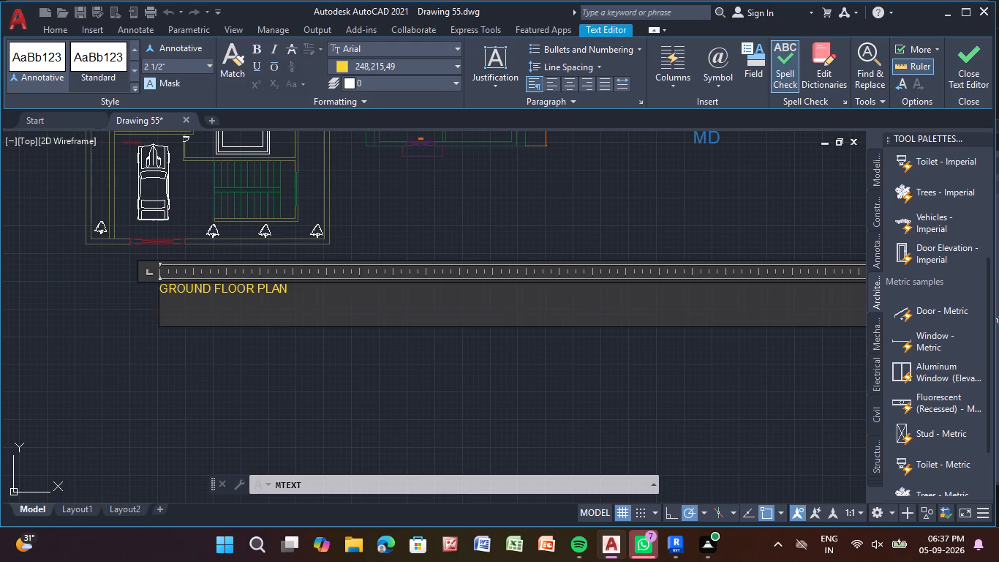
right_click(272, 286)
click(151, 369)
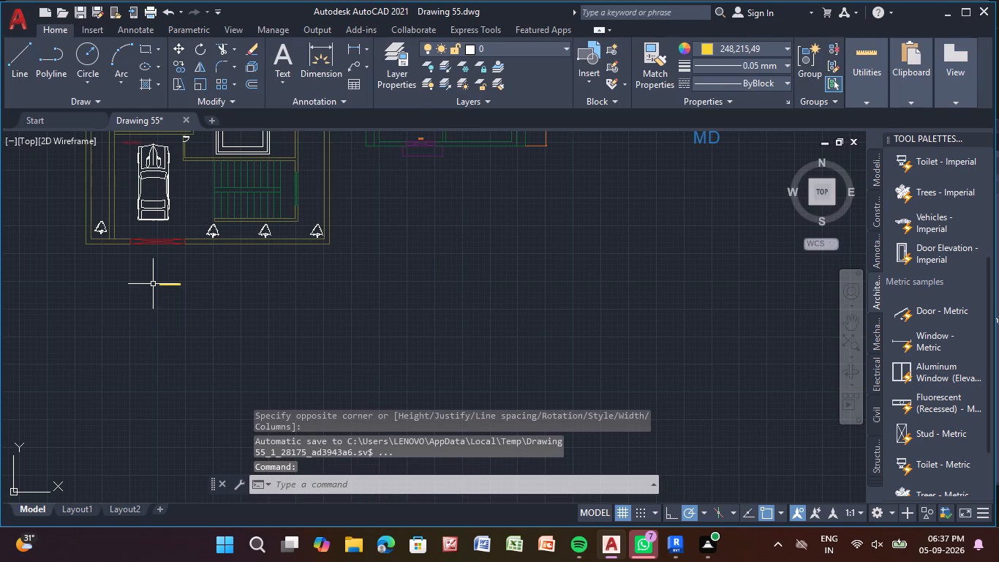
Scale the GROUND FLOOR PLAN text up freehand from its start point by a factor of about 6.
click(162, 285)
click(194, 82)
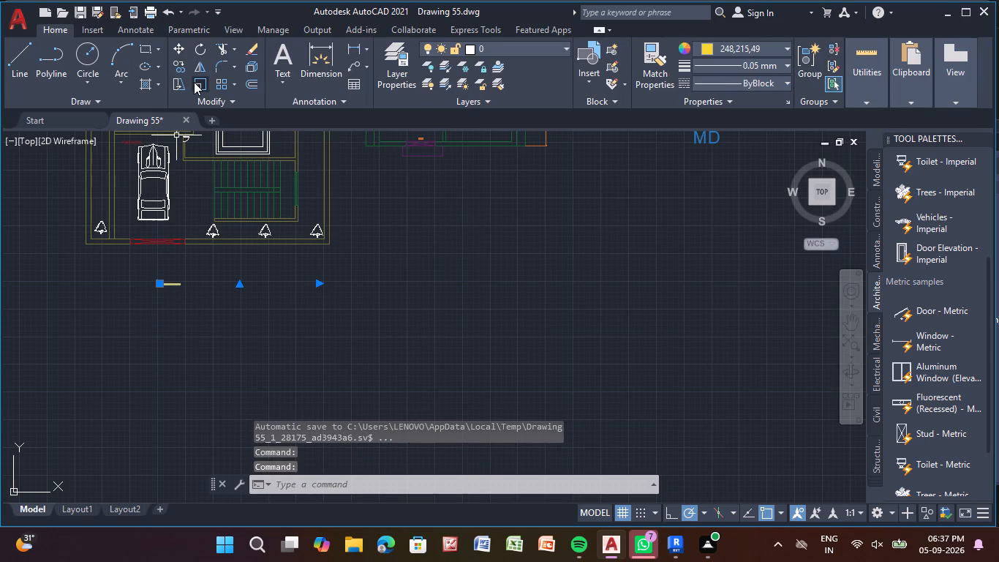
click(157, 282)
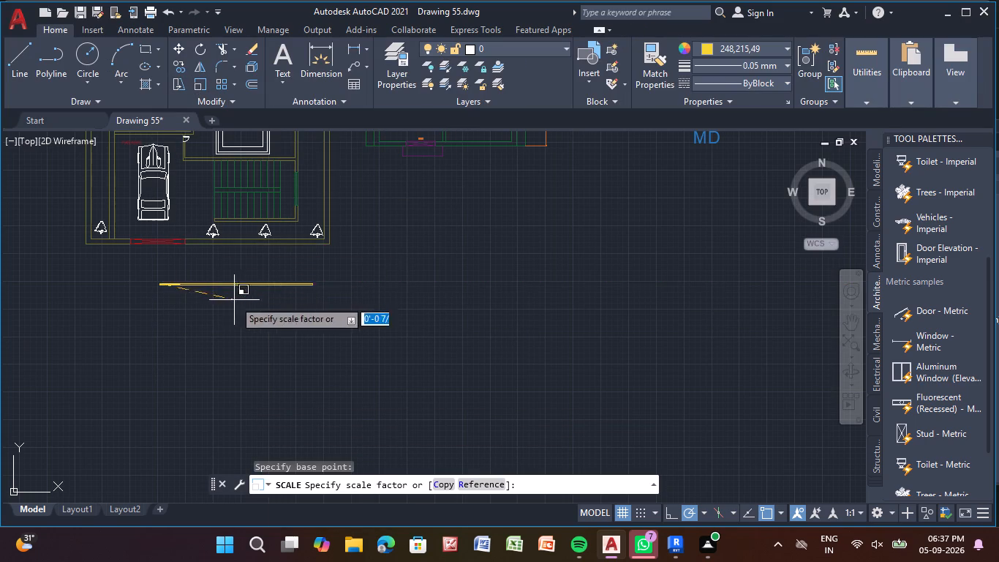
click(621, 323)
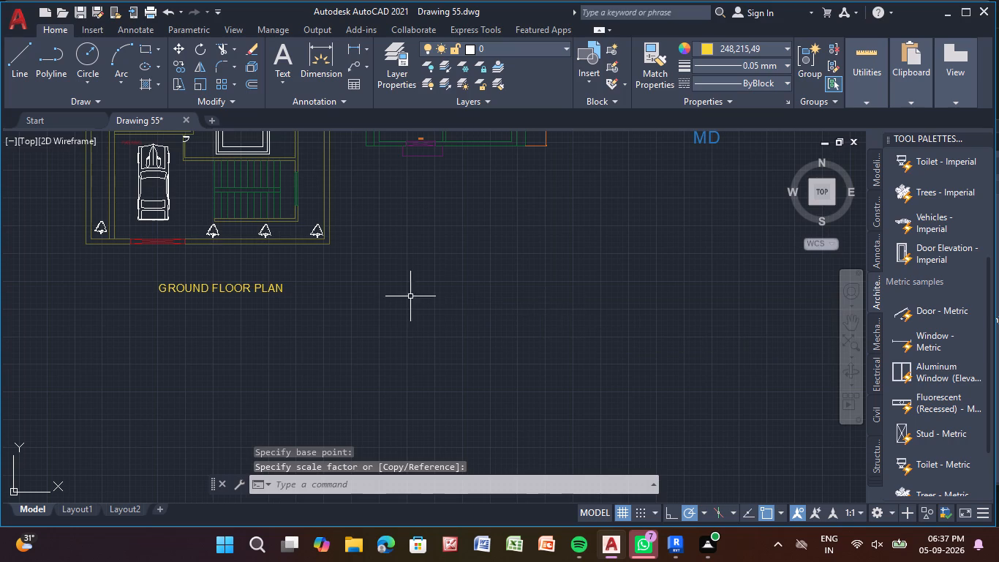
Narrow the GROUND FLOOR PLAN text frame by about 115'-9" so it ends just past the words.
click(218, 291)
scroll(442, 296, down, 2)
middle_drag(442, 296, 316, 318)
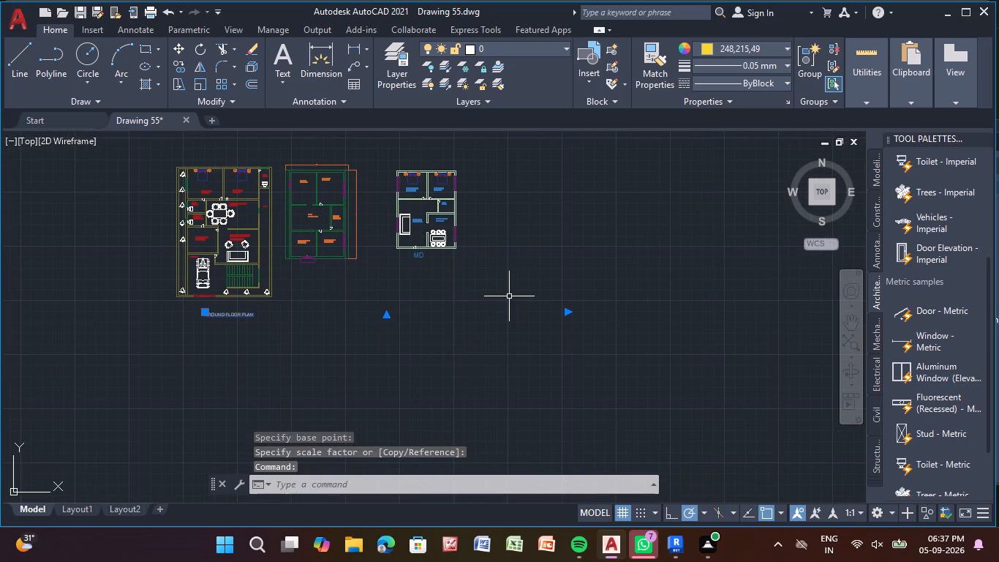
click(568, 312)
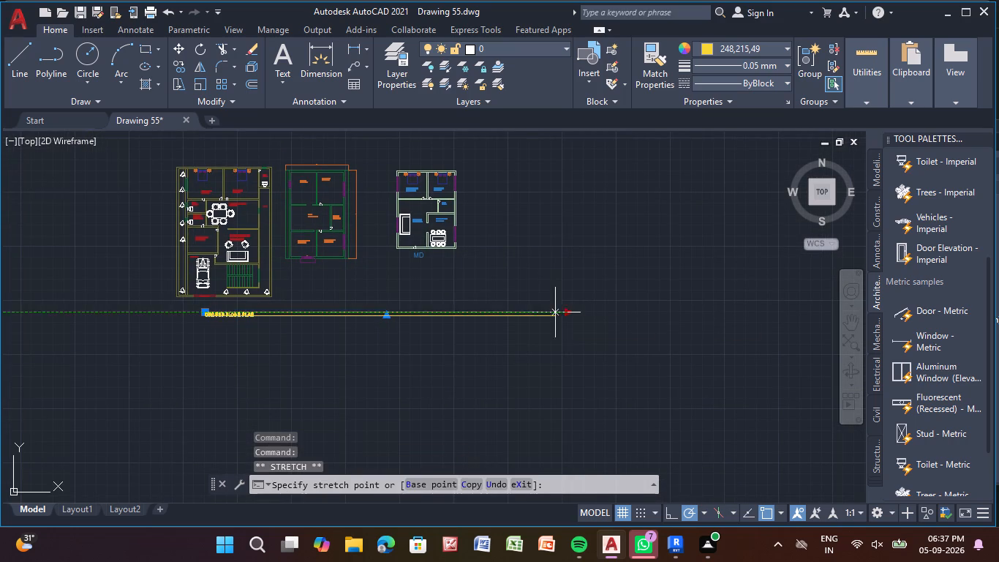
scroll(280, 319, up, 3)
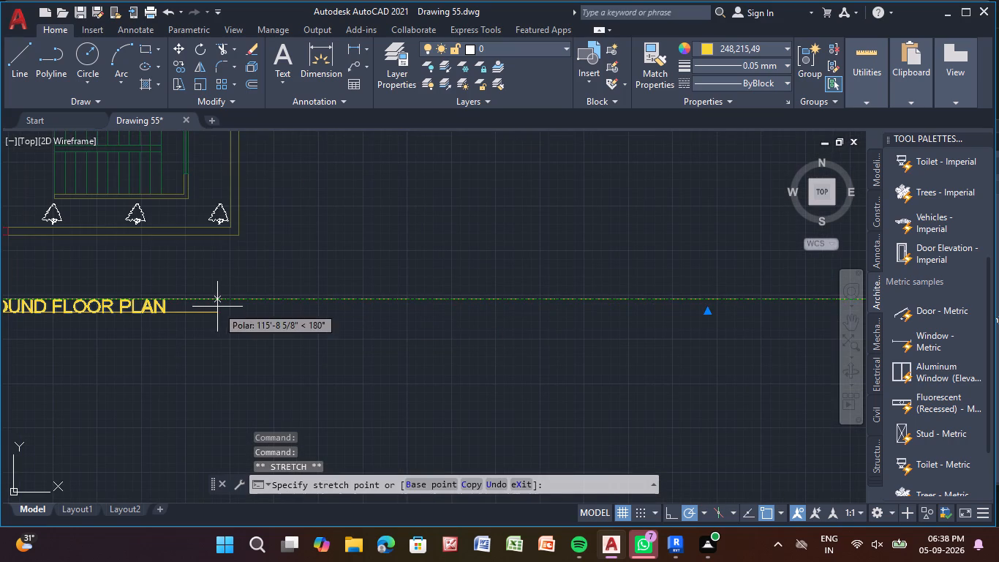
click(217, 307)
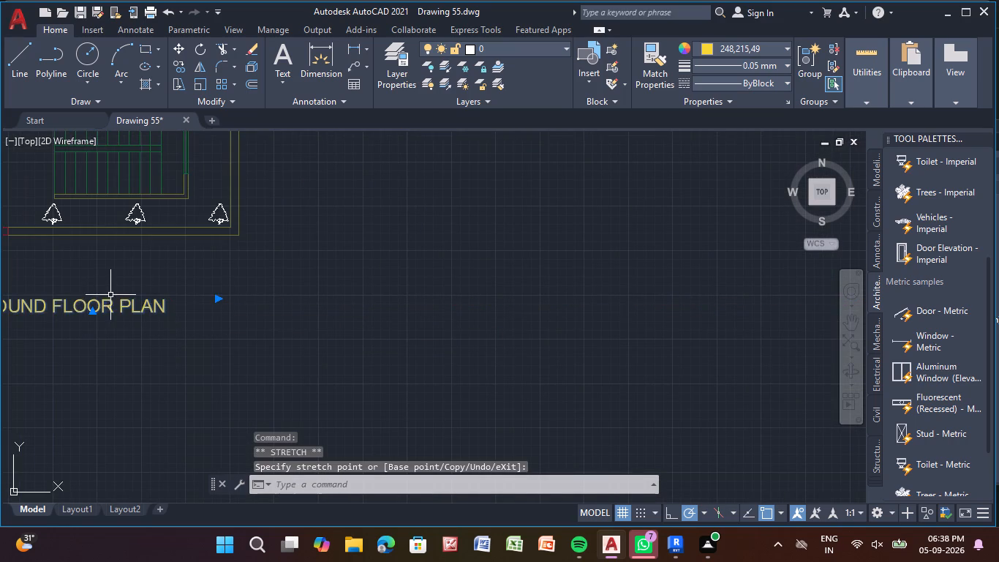
Move the GROUND FLOOR PLAN text about 3'-9" up and to the west, close beneath the plan's gate.
middle_drag(110, 294, 292, 242)
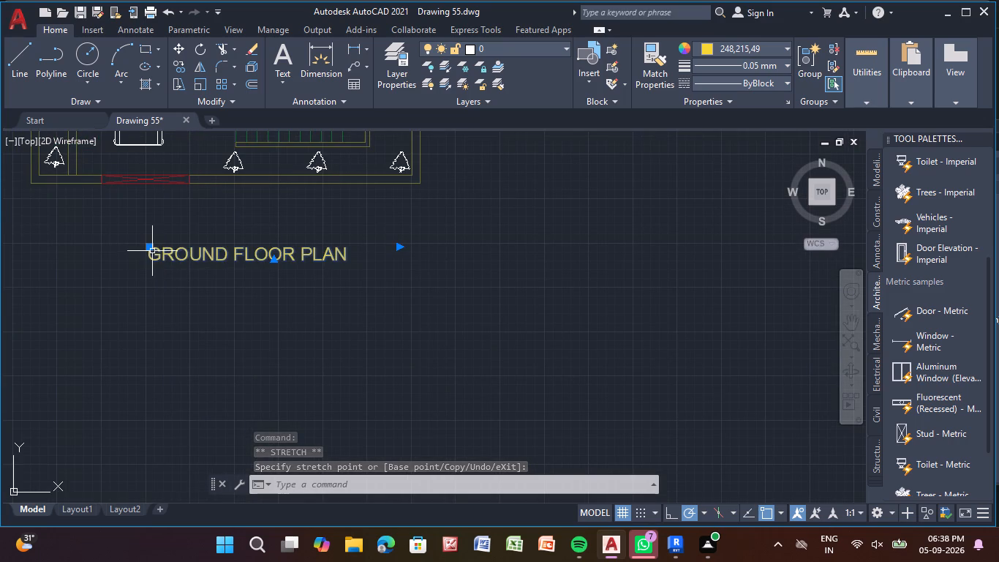
click(148, 250)
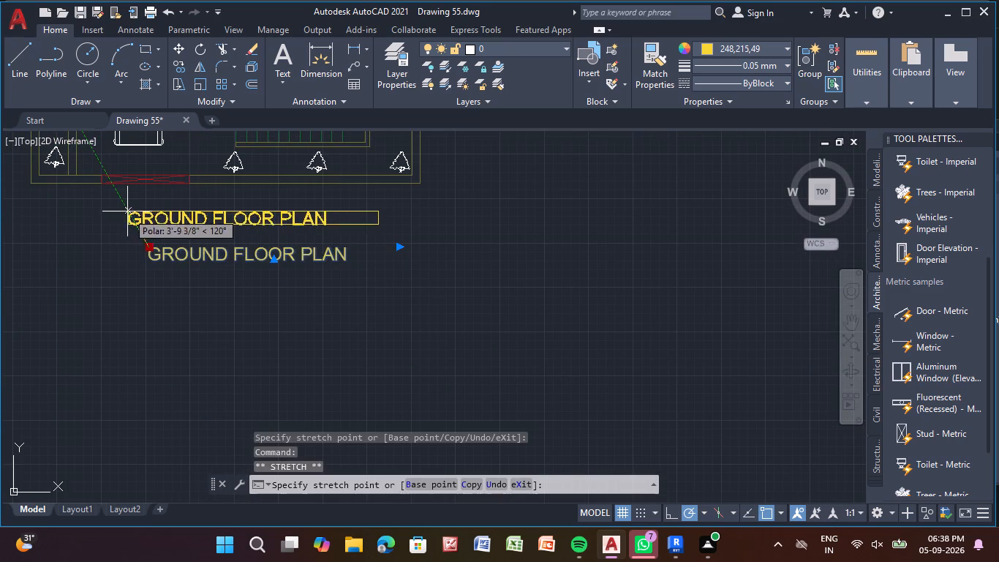
click(127, 211)
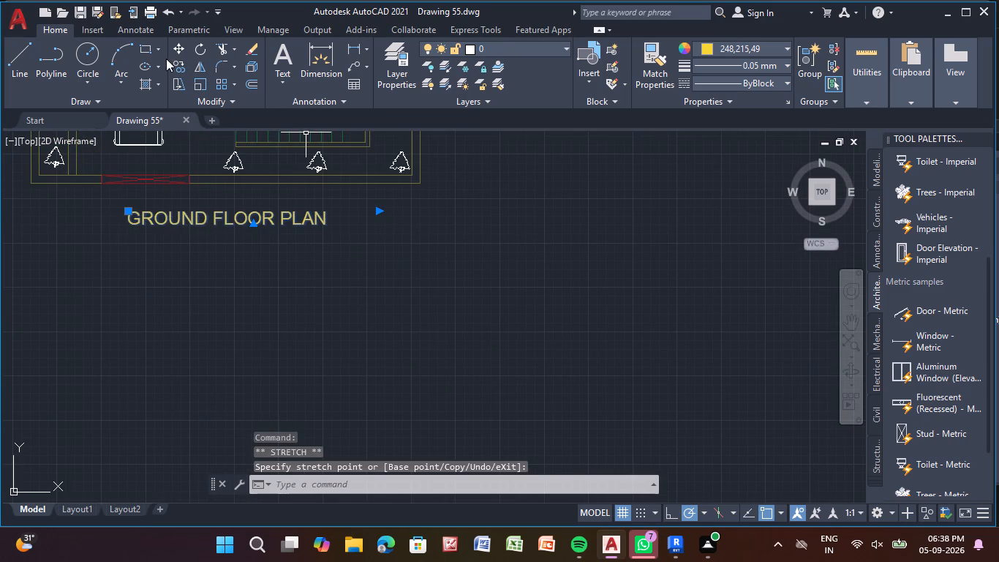
Copy the GROUND FLOOR PLAN text to just beneath the gate of the green-walled middle plan.
click(172, 60)
click(223, 217)
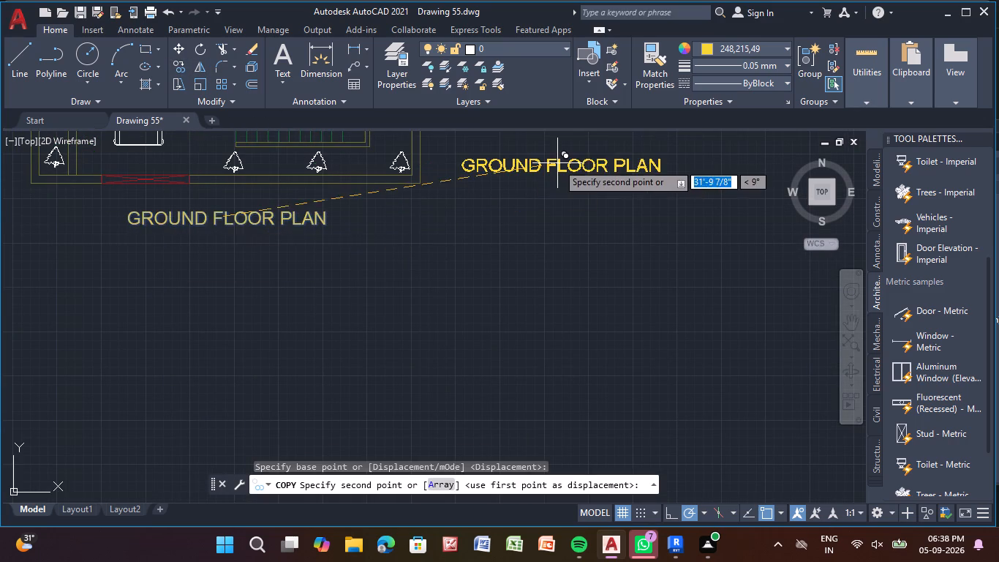
scroll(557, 165, down, 1)
middle_drag(557, 165, 346, 324)
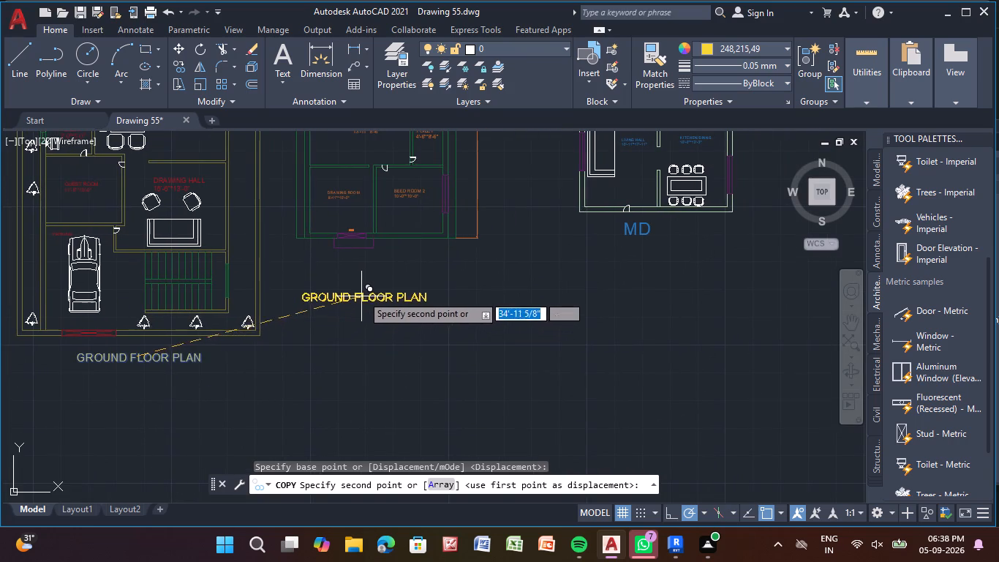
scroll(363, 295, up, 3)
scroll(363, 295, down, 2)
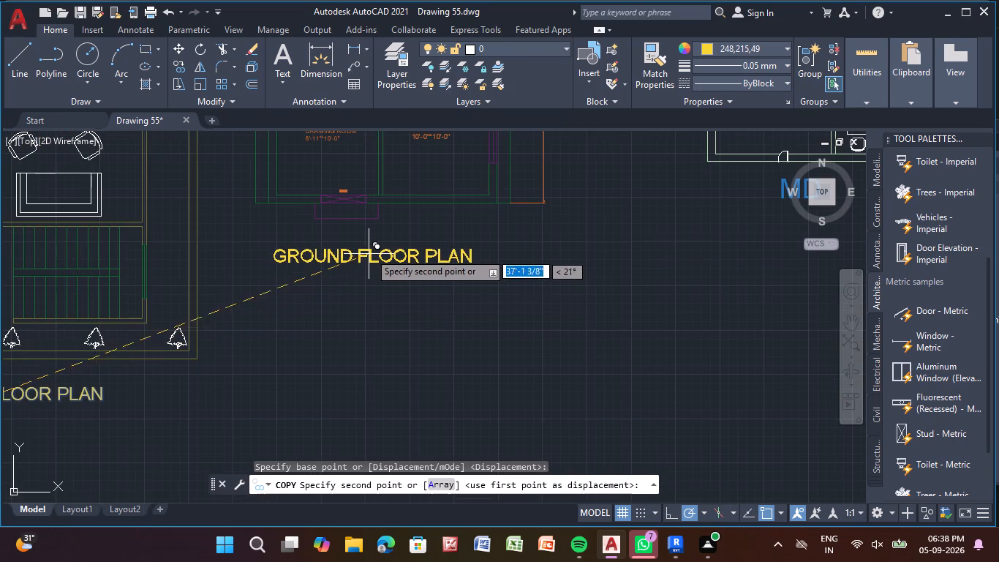
click(379, 237)
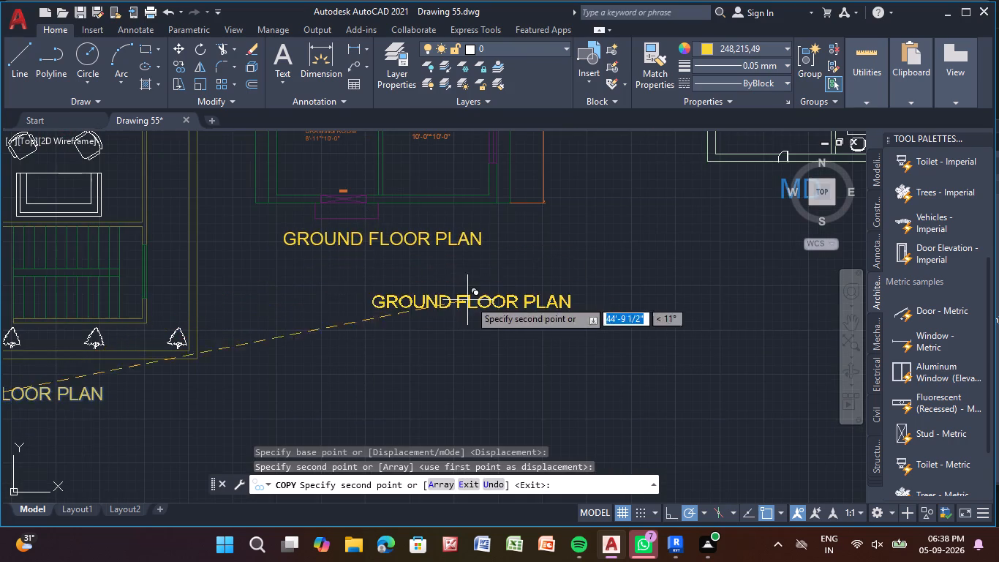
Place another copy of the GROUND FLOOR PLAN text directly under the blue MD label of the white-walled plan.
scroll(486, 311, down, 2)
middle_drag(491, 312, 176, 334)
scroll(297, 311, up, 3)
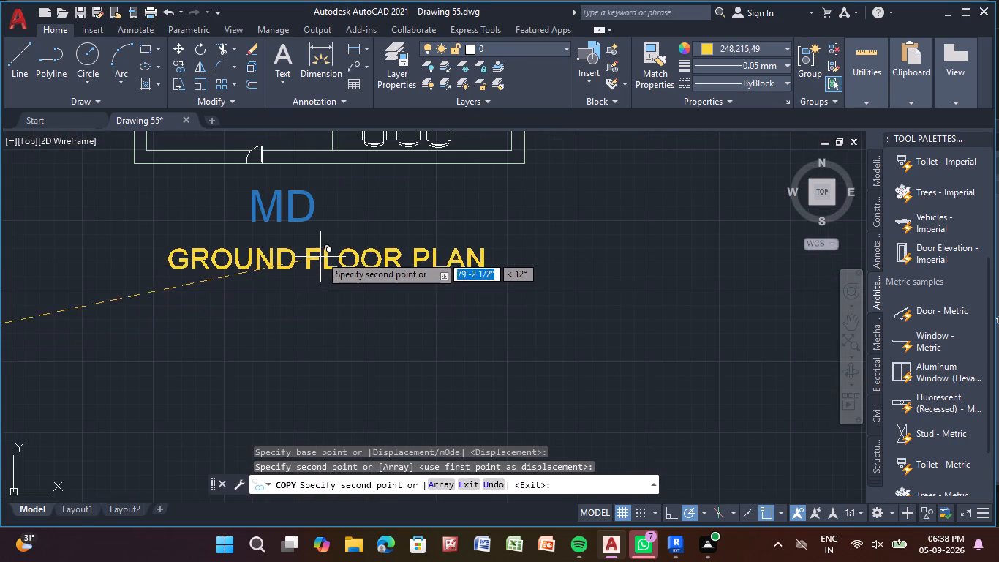
click(319, 241)
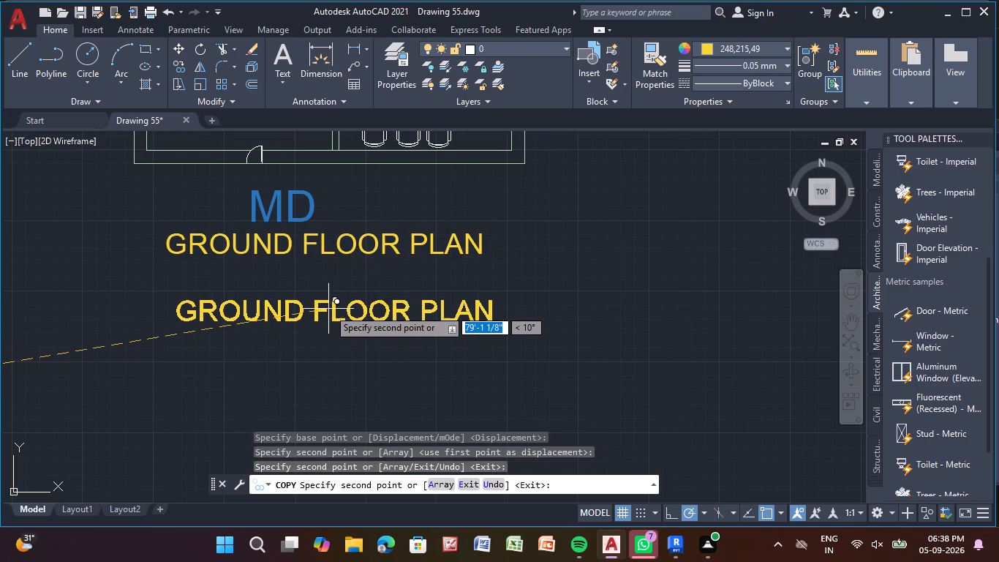
key(grave)
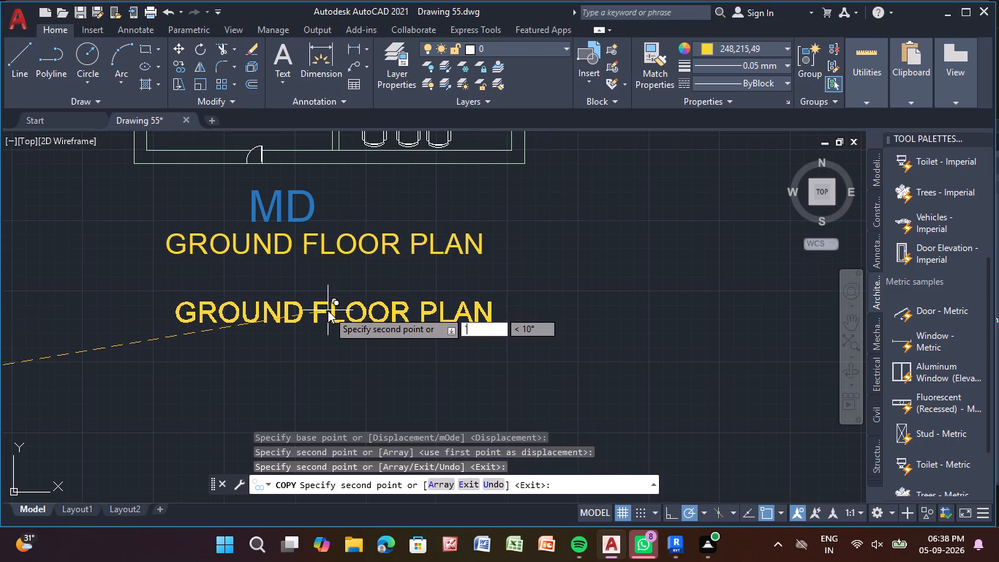
key(Escape)
key(Escape)
key(Escape)
key(Escape)
key(Escape)
key(Escape)
key(Escape)
key(Escape)
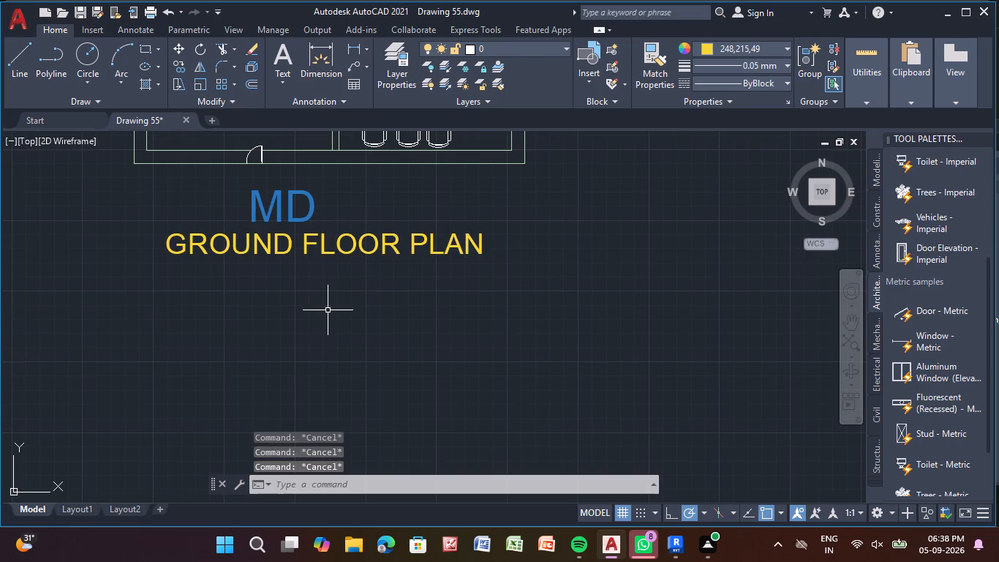
key(Escape)
scroll(328, 310, down, 3)
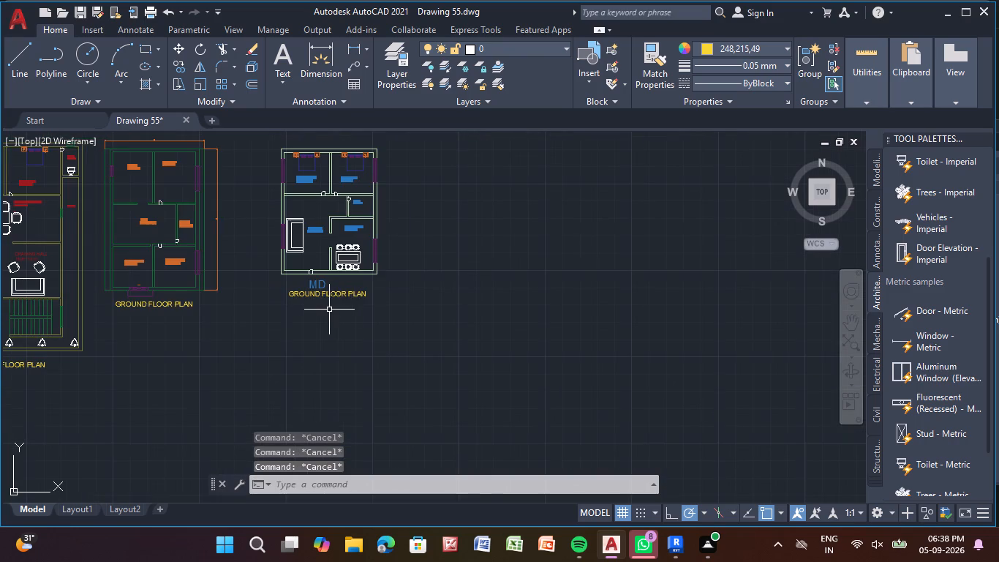
middle_drag(388, 247, 442, 318)
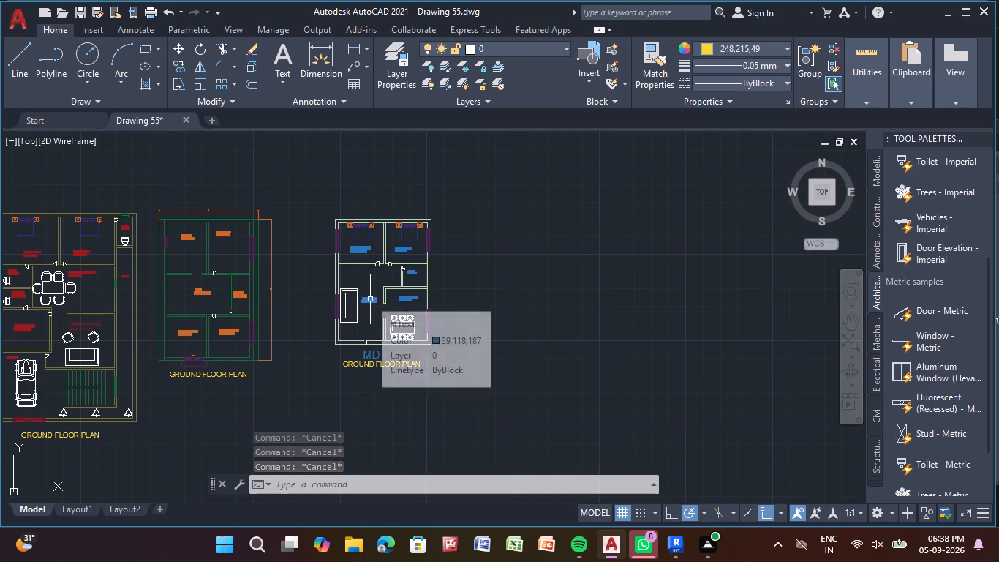
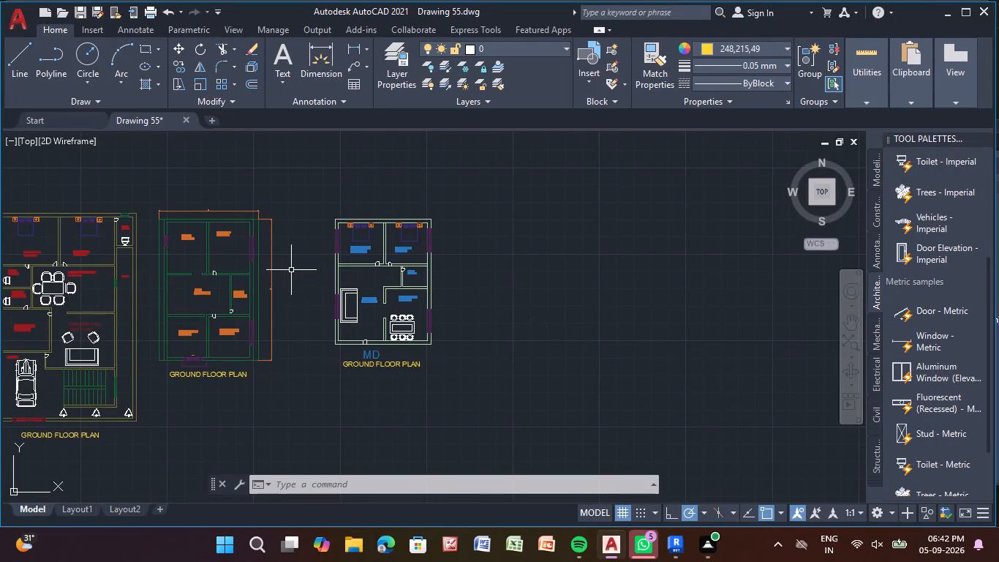
Examine the MD ground floor plan's rooms, doors and windows alongside the neighbouring plans.
scroll(291, 270, up, 1)
scroll(410, 244, up, 1)
middle_drag(377, 266, 346, 303)
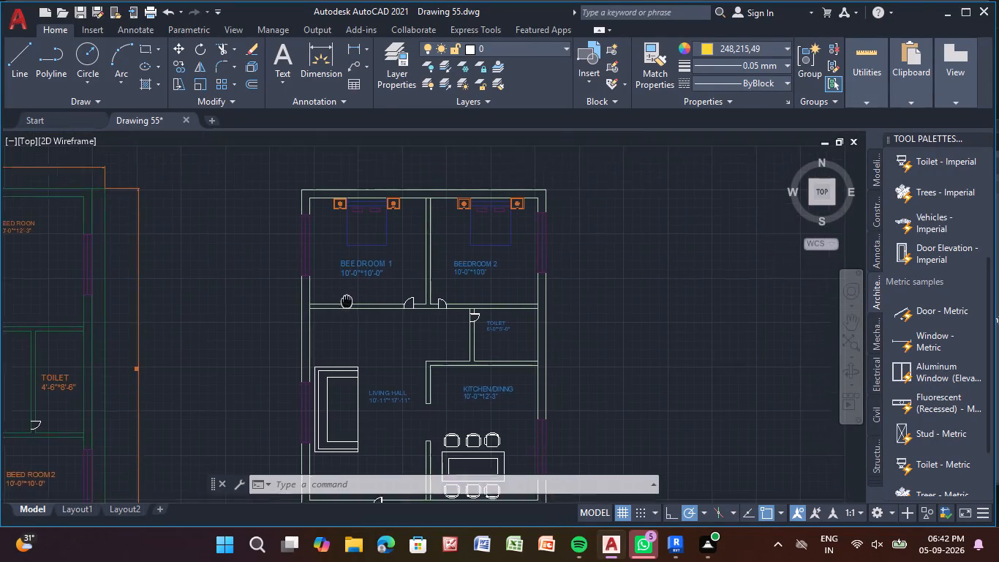
middle_drag(346, 303, 300, 364)
scroll(349, 290, up, 1)
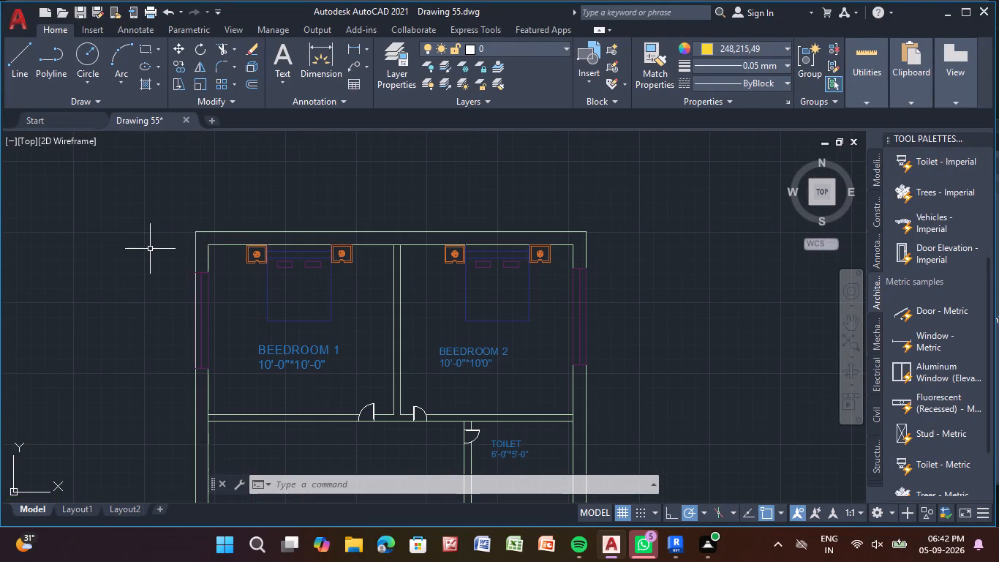
scroll(380, 301, down, 1)
middle_drag(380, 301, 429, 188)
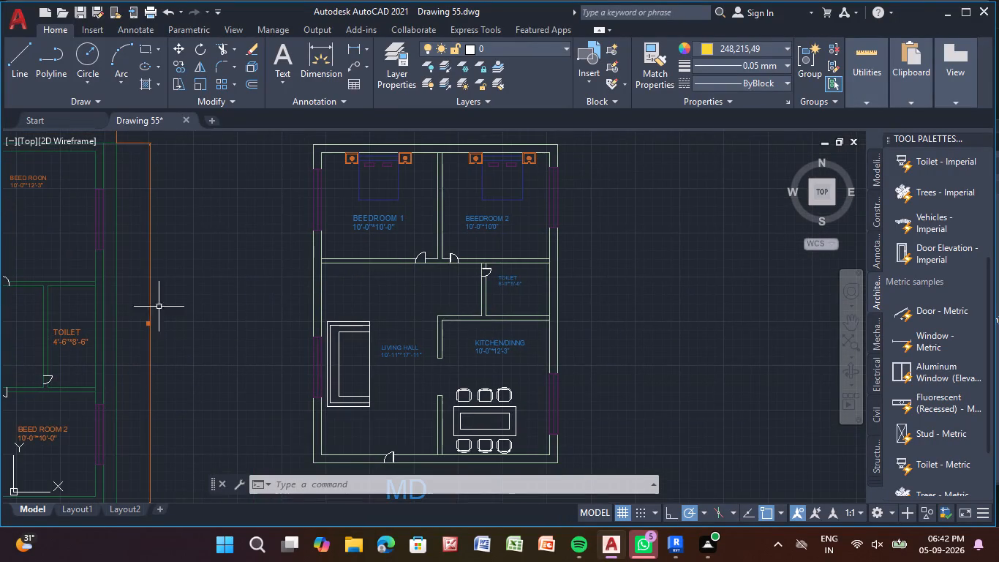
middle_drag(134, 315, 374, 255)
scroll(142, 268, down, 1)
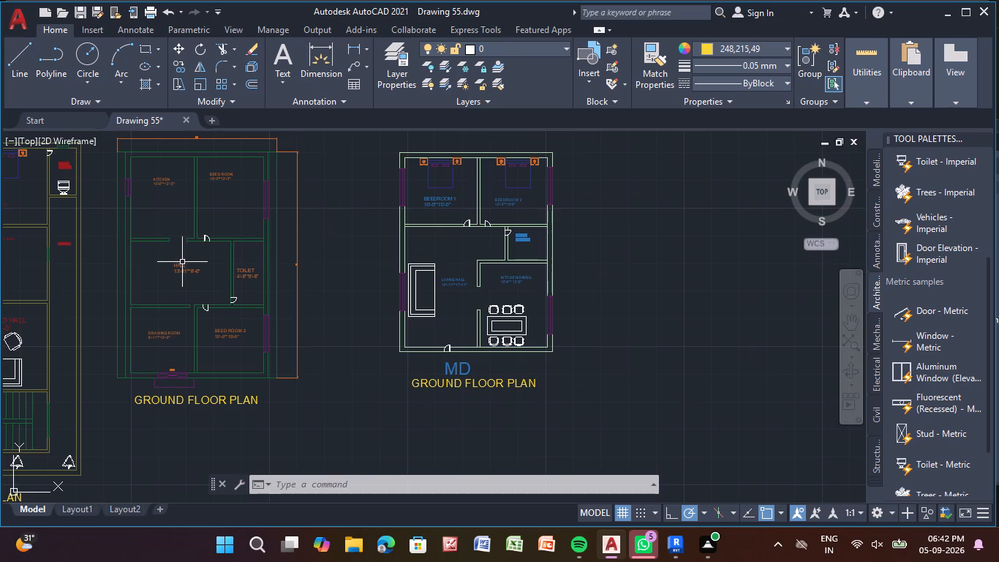
Copy the window in the top wall of the 4'-0"*7'-0" toilet to just outside the MD plan's 6'-0"*5'-0" toilet.
scroll(56, 270, up, 1)
middle_drag(56, 270, 356, 329)
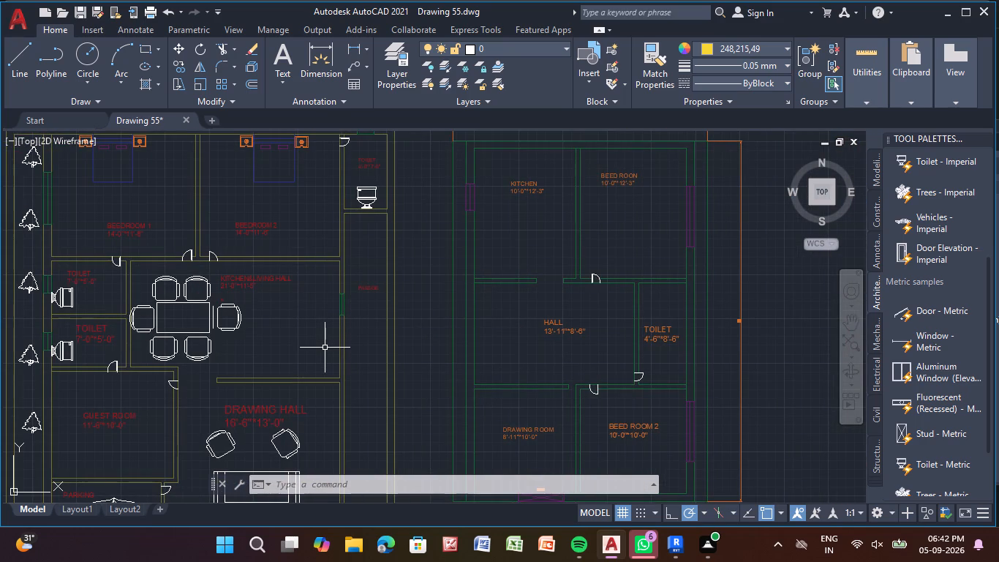
middle_drag(317, 206, 300, 324)
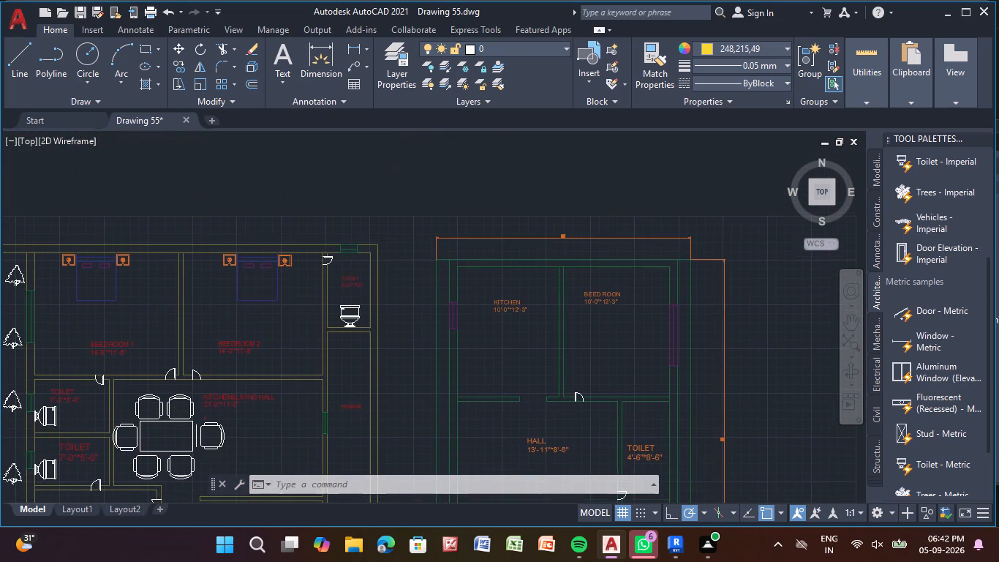
scroll(398, 257, up, 2)
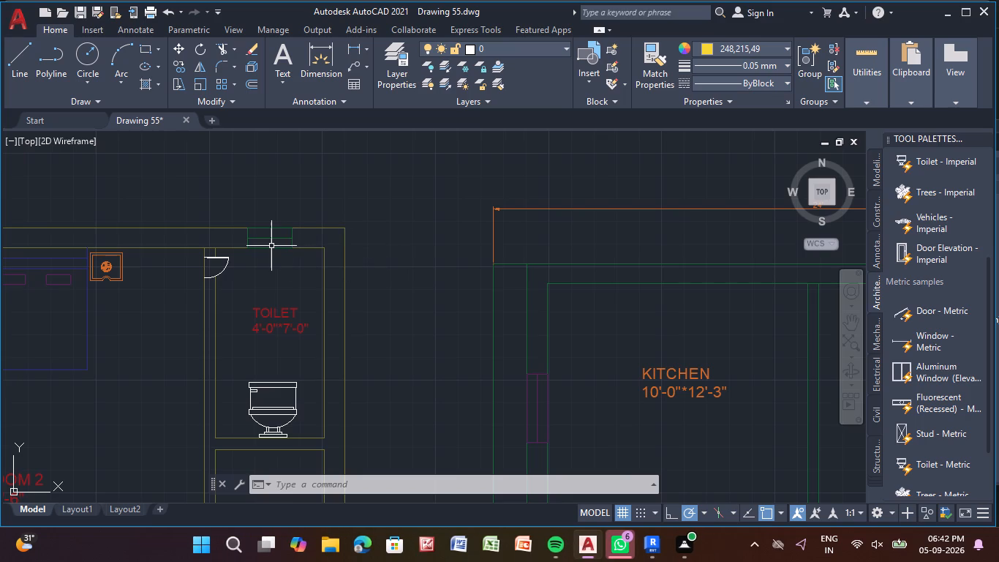
scroll(269, 244, up, 2)
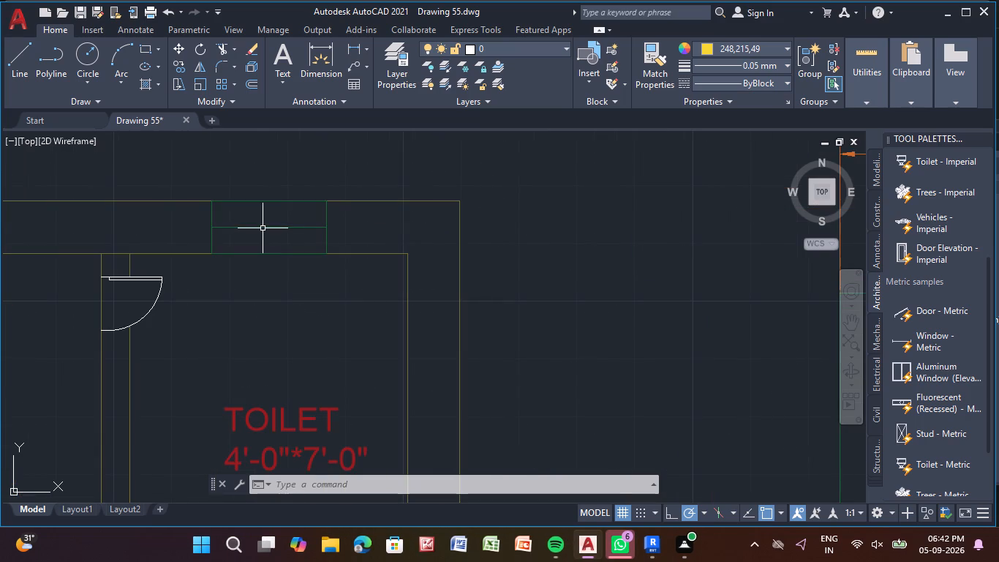
click(263, 227)
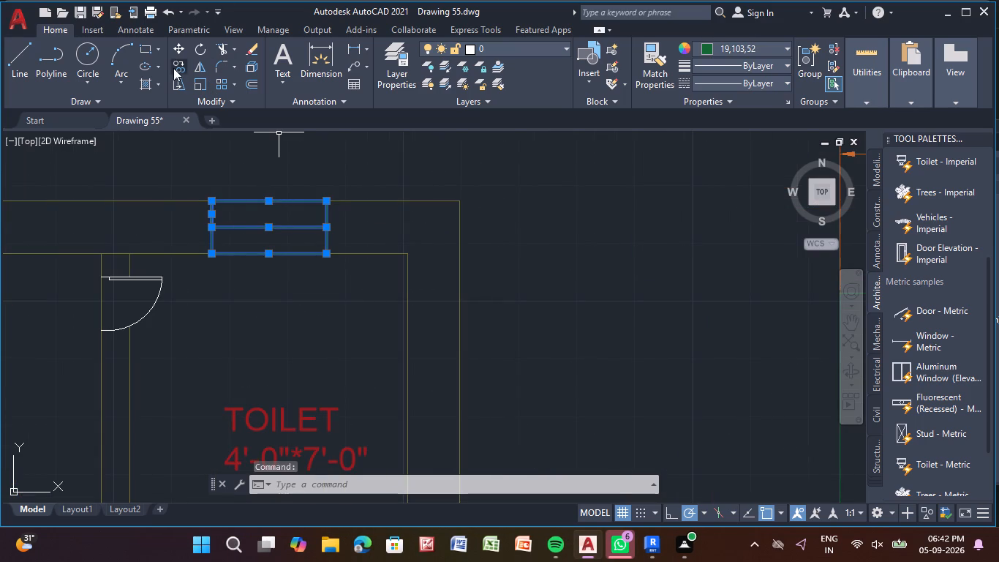
click(173, 67)
click(256, 233)
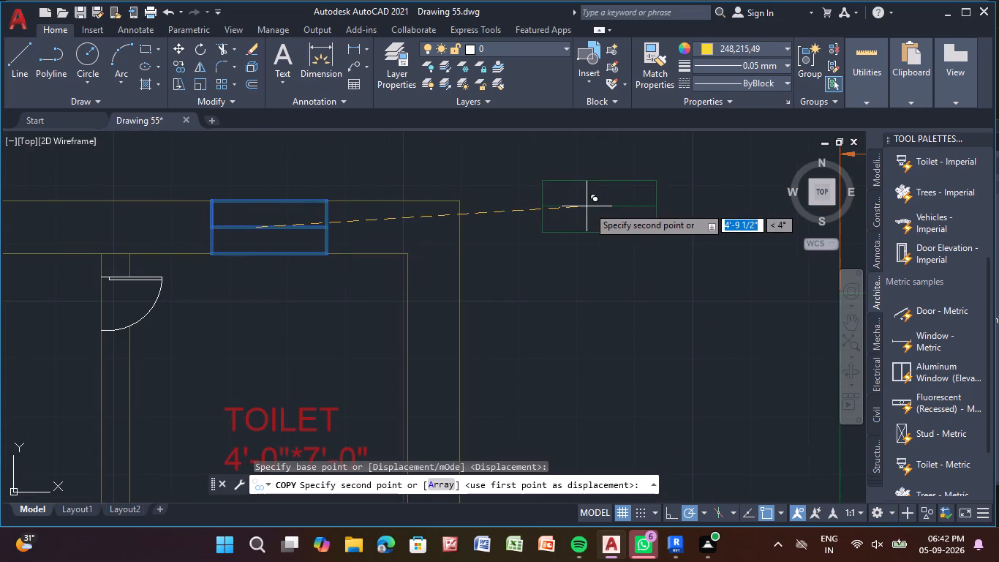
scroll(588, 206, down, 2)
middle_drag(589, 206, 0, 311)
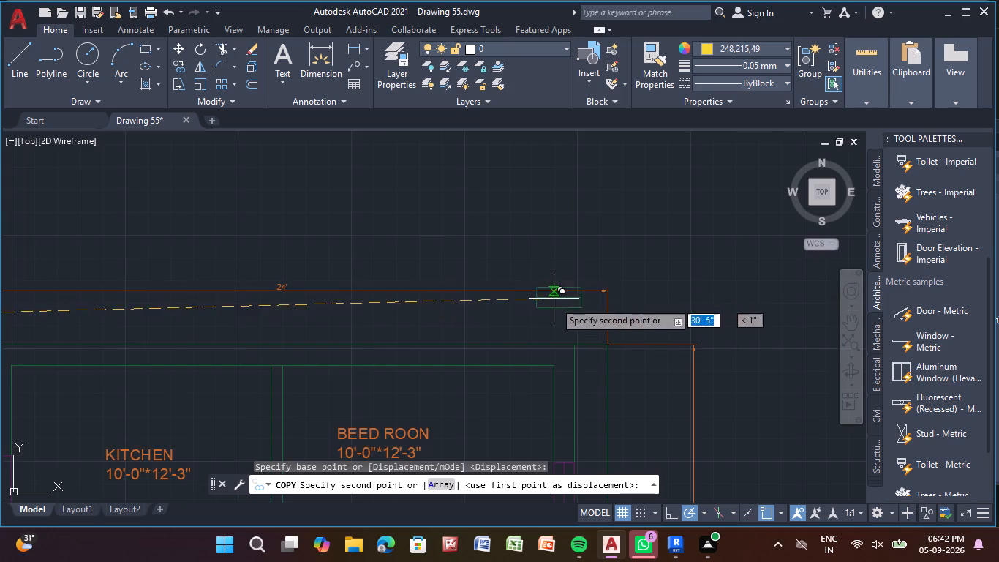
scroll(556, 310, down, 2)
scroll(696, 342, down, 1)
middle_drag(698, 343, 263, 296)
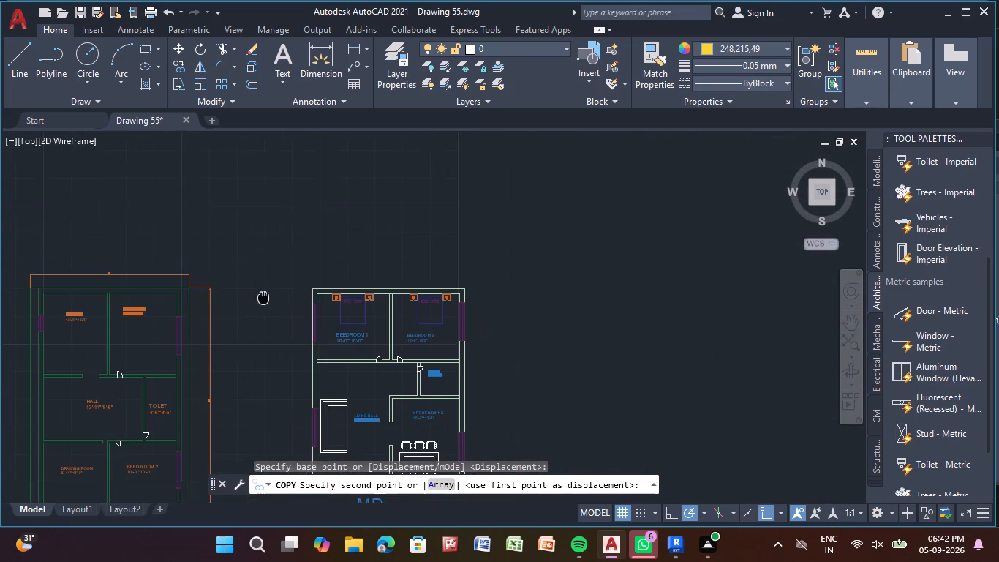
middle_drag(263, 296, 269, 296)
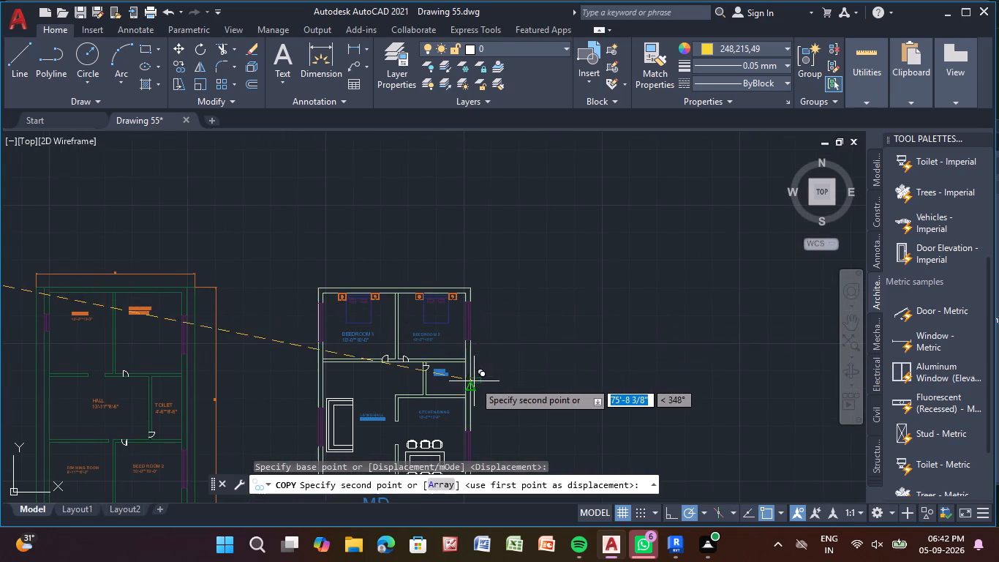
scroll(474, 381, up, 4)
click(530, 337)
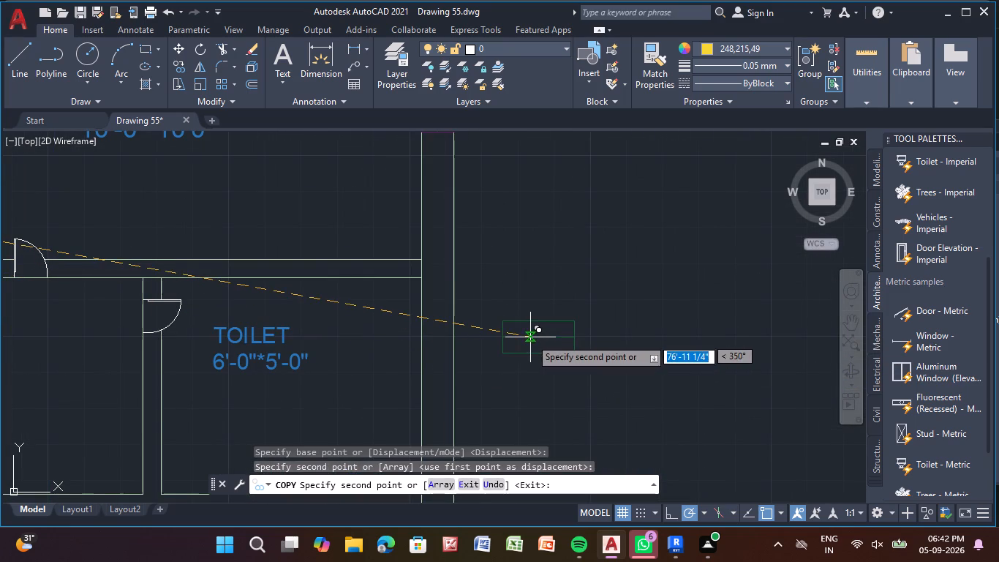
key(Escape)
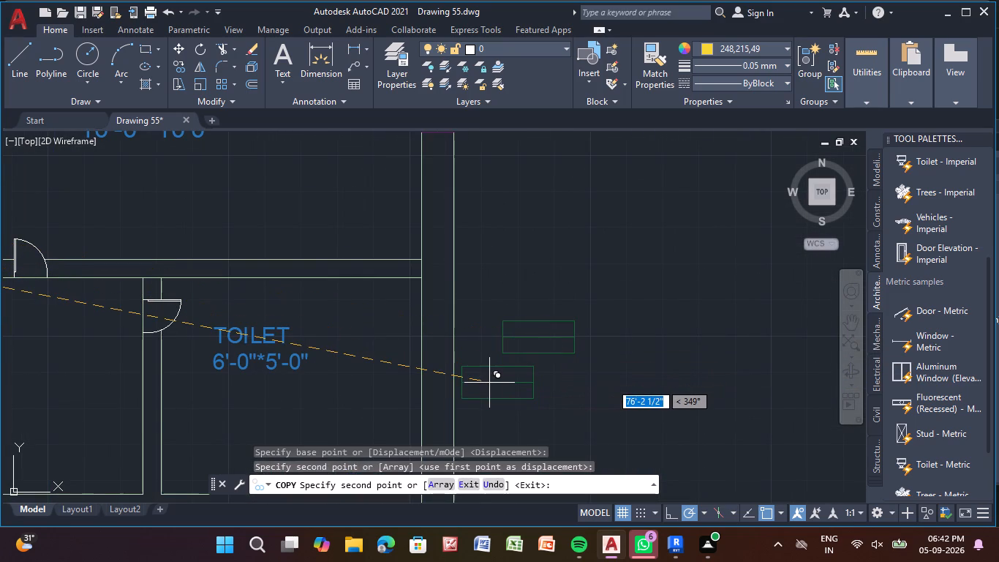
Rotate the copied window a quarter turn clockwise about its lower-right corner so it stands vertically.
click(528, 318)
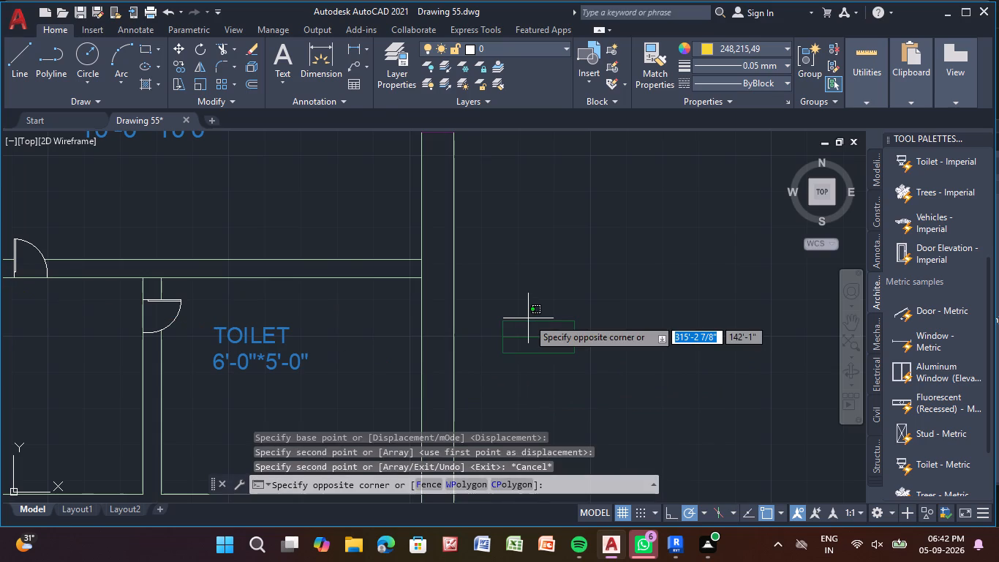
click(525, 322)
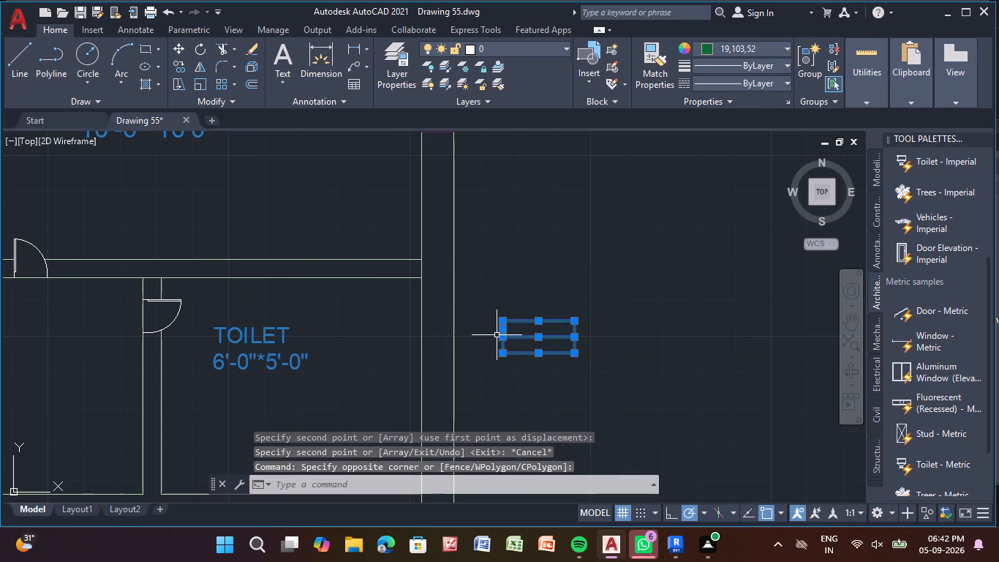
scroll(508, 346, up, 2)
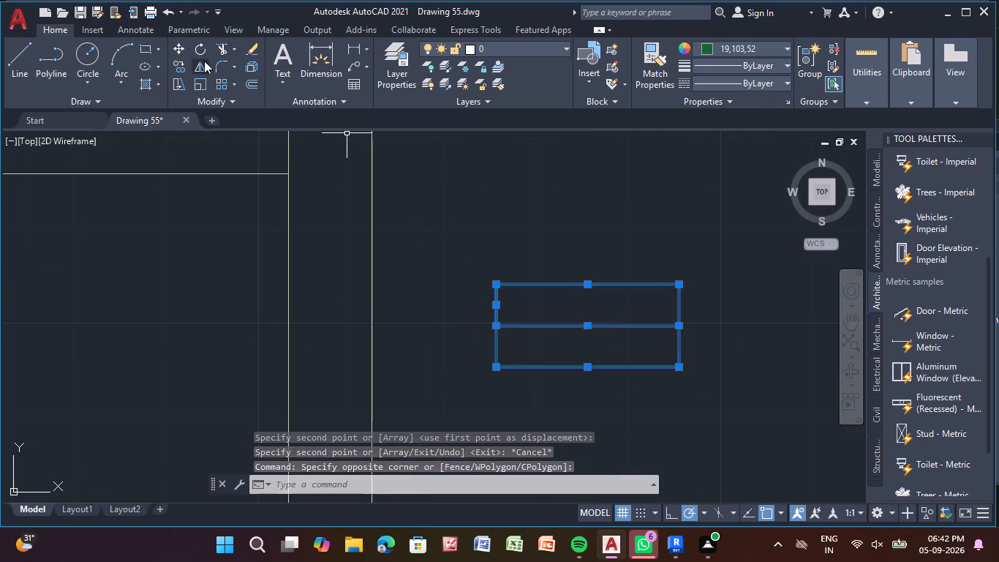
click(198, 53)
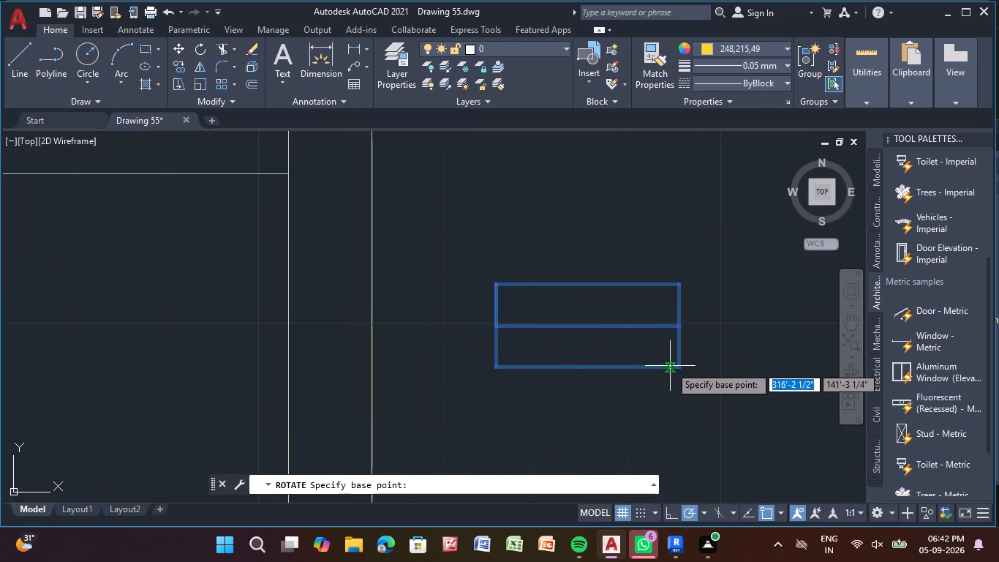
click(677, 366)
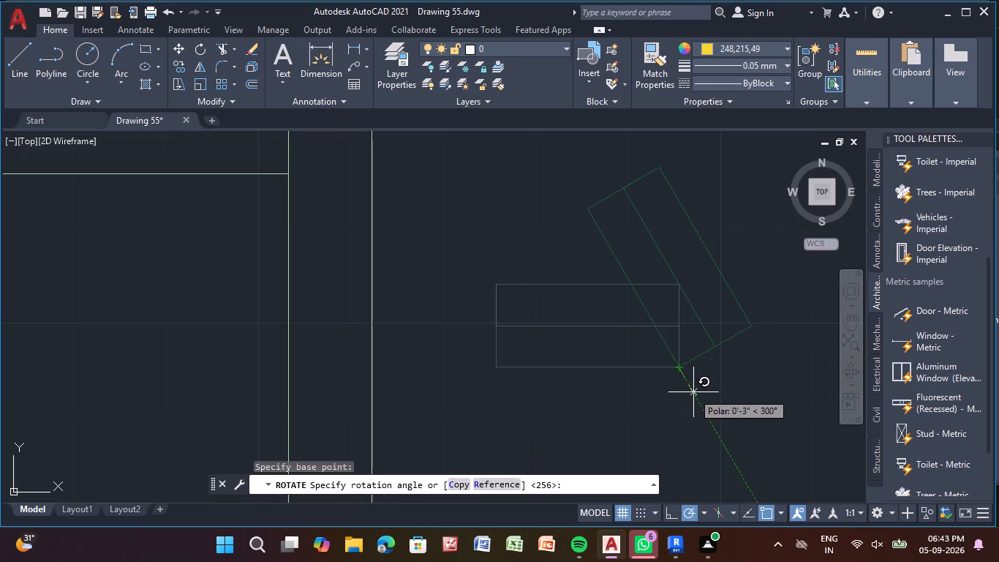
click(676, 401)
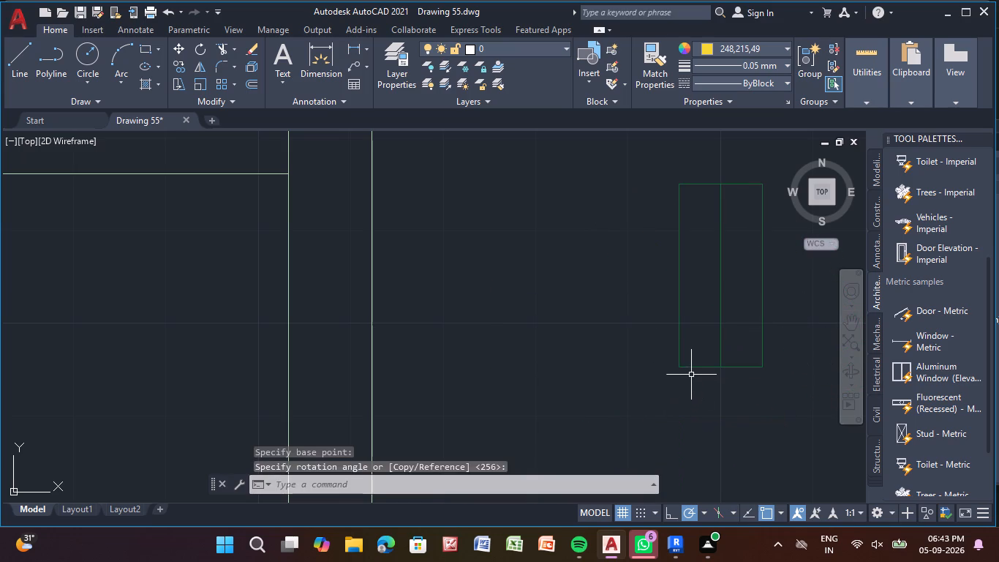
Move the vertical window into the outer wall beside the 6'-0"*5'-0" toilet, fitting it between the two wall lines.
click(693, 367)
key(m)
key(Return)
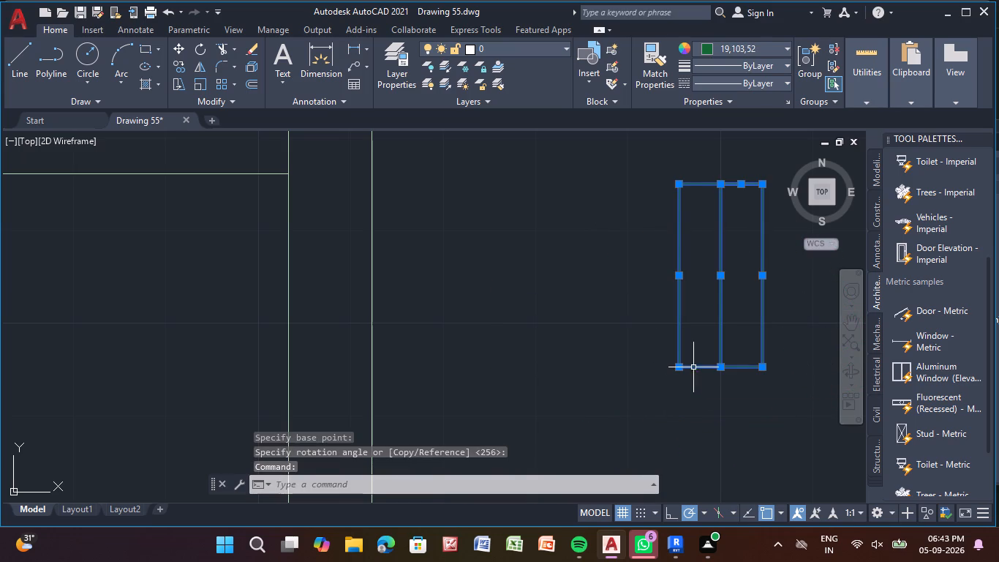
click(693, 366)
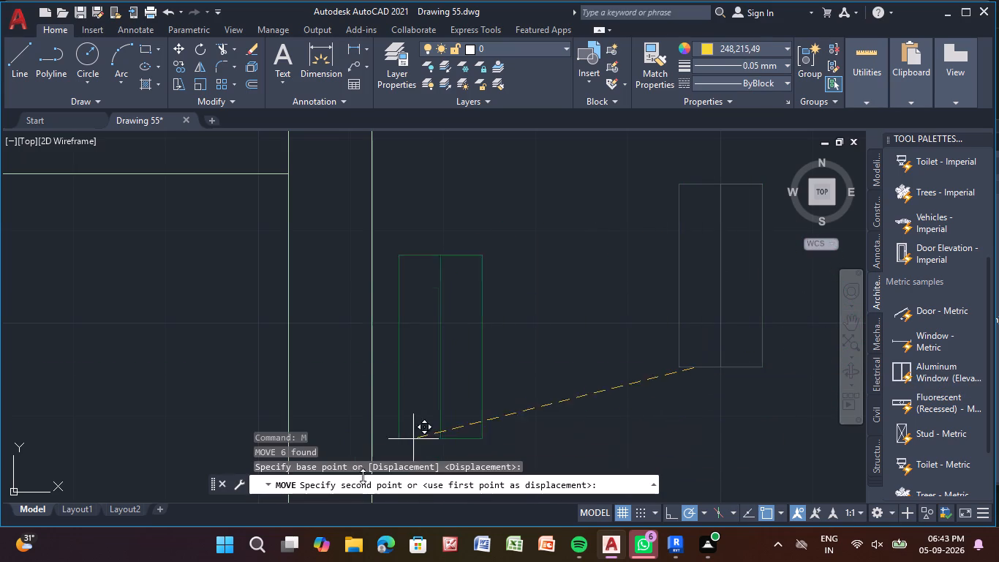
scroll(328, 465, down, 1)
middle_drag(328, 454, 381, 331)
scroll(314, 396, down, 1)
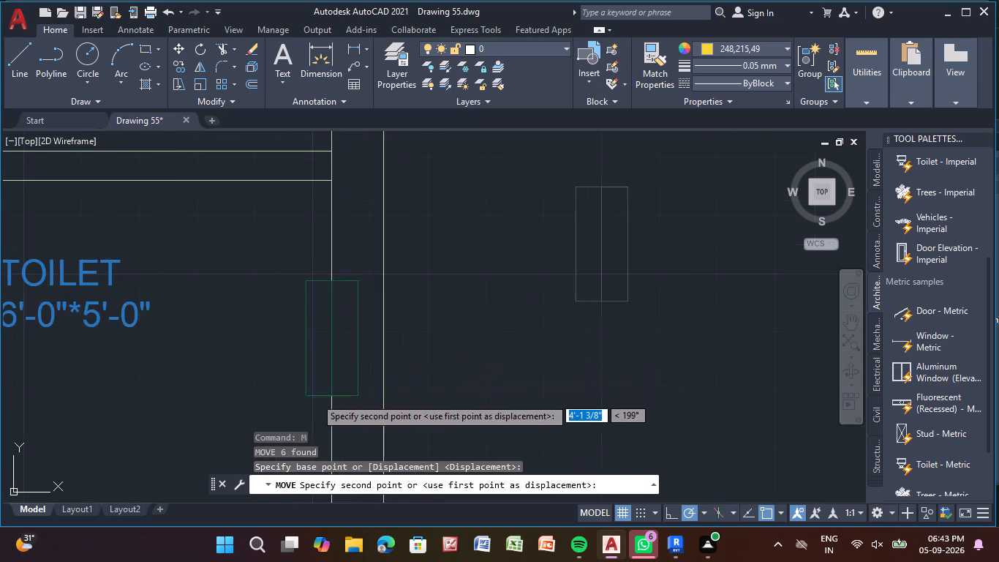
scroll(328, 399, down, 1)
scroll(342, 389, up, 1)
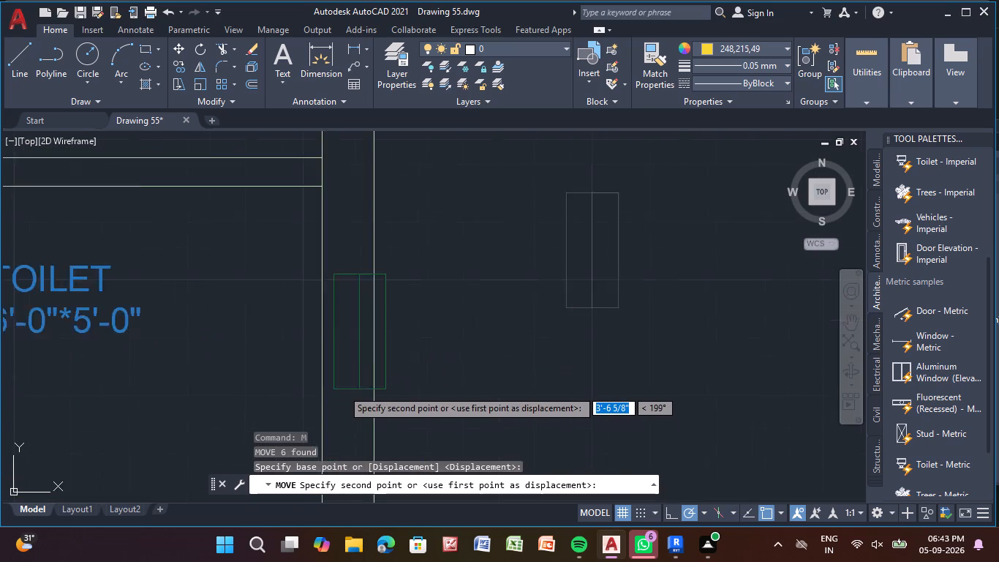
scroll(342, 389, up, 1)
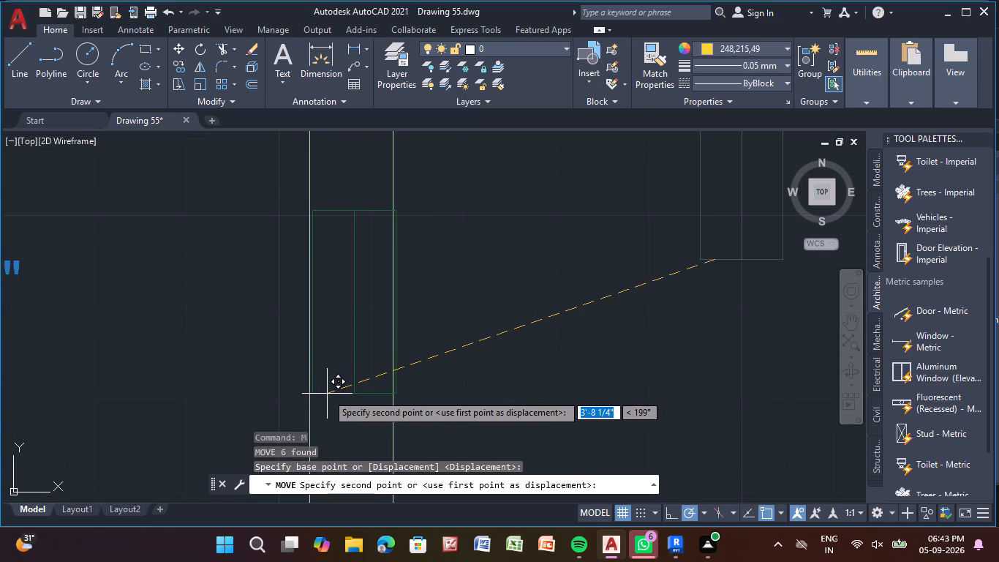
scroll(325, 396, up, 1)
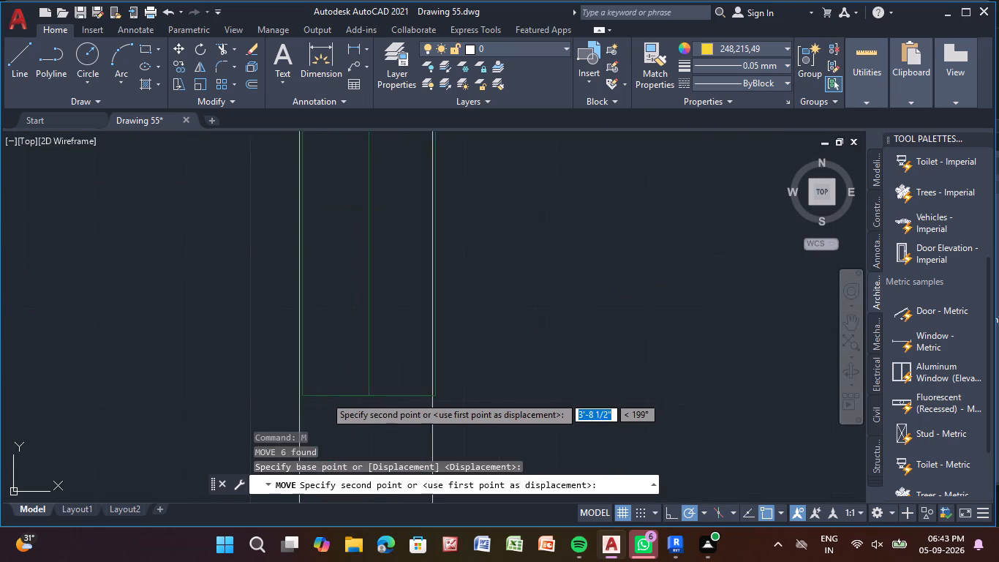
scroll(325, 396, up, 2)
click(314, 400)
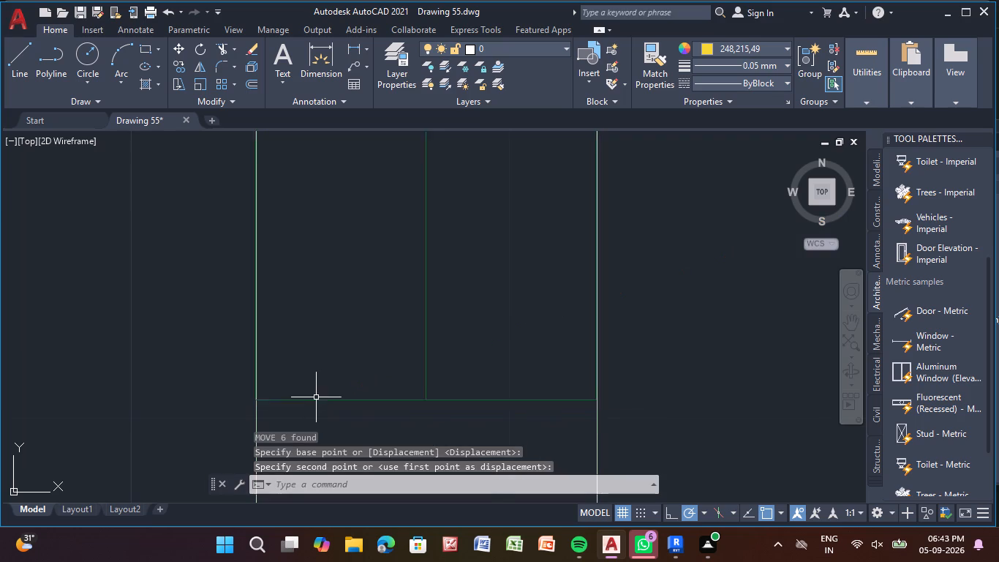
scroll(315, 397, down, 3)
key(Escape)
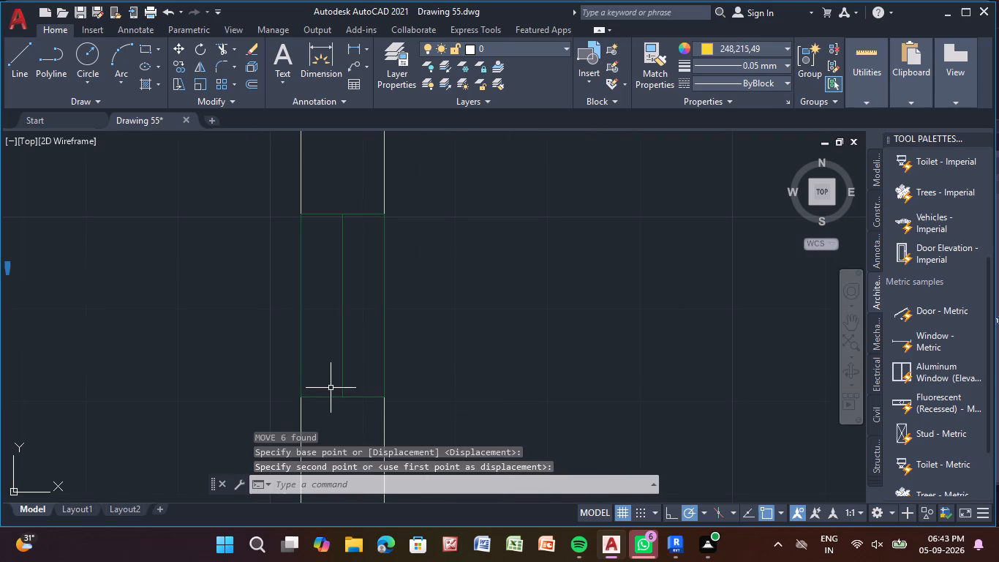
Stretch the 6'-0"*5'-0" toilet window's inner vertical line by its midpoint onto the inner face line of the wall.
scroll(261, 284, up, 4)
scroll(365, 288, up, 4)
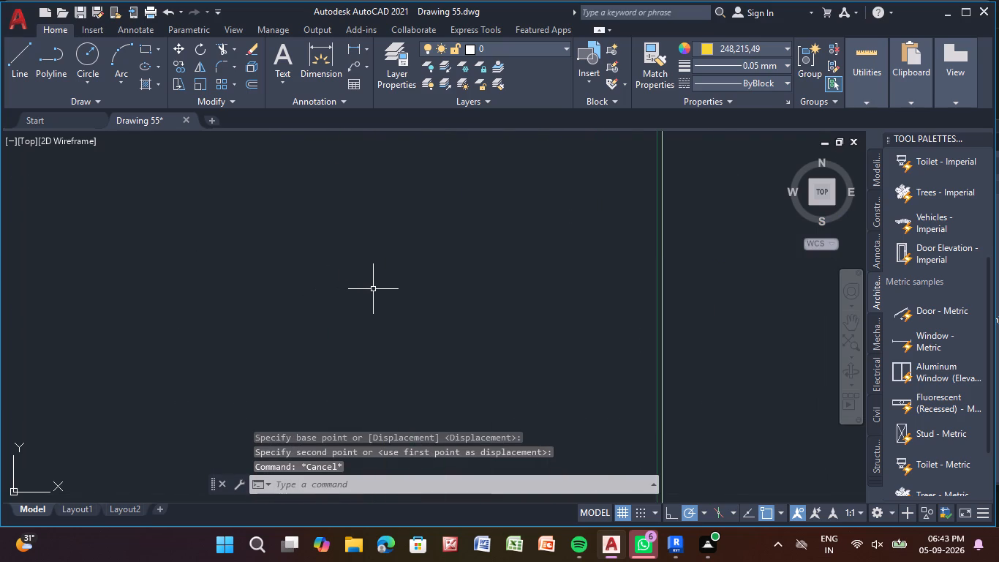
middle_drag(415, 299, 137, 338)
scroll(373, 311, up, 3)
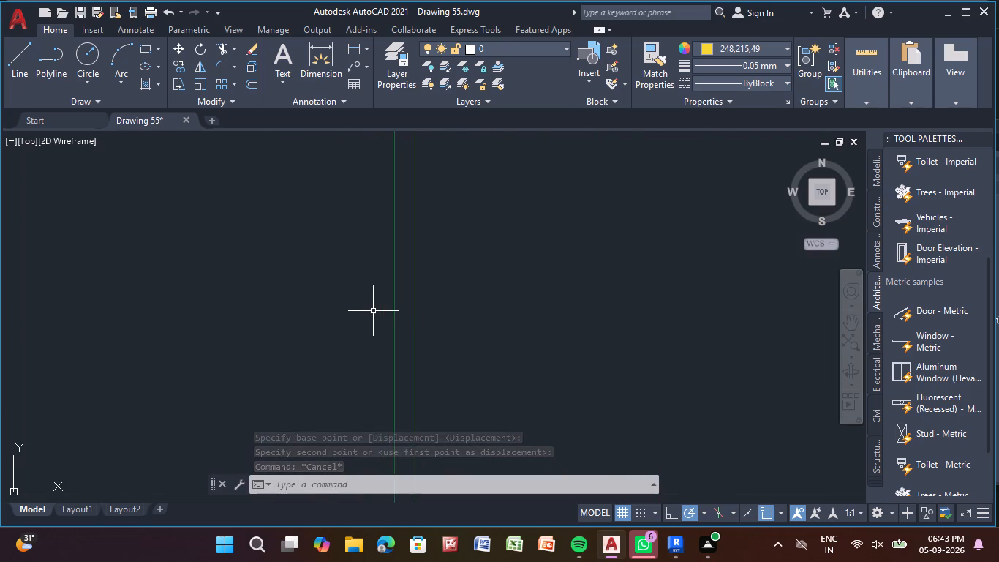
click(395, 305)
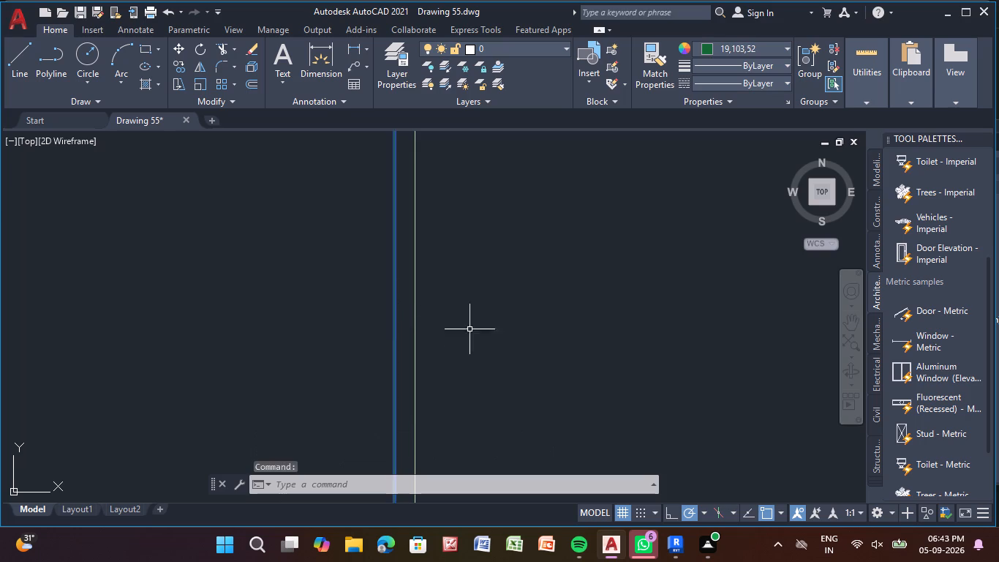
scroll(477, 339, down, 2)
middle_drag(490, 339, 471, 228)
scroll(495, 285, down, 3)
scroll(530, 335, down, 1)
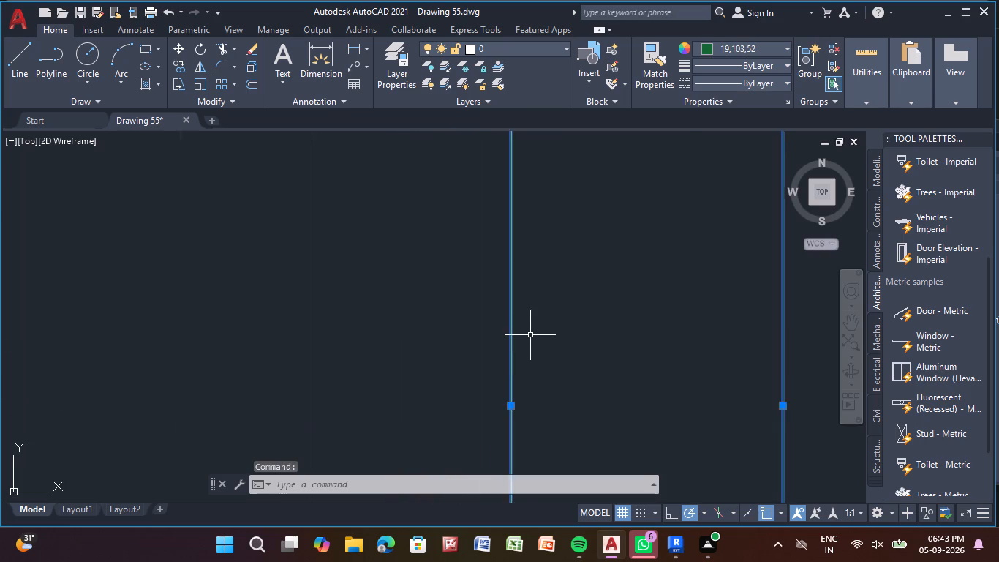
scroll(530, 335, down, 2)
middle_drag(520, 310, 420, 195)
scroll(437, 292, up, 4)
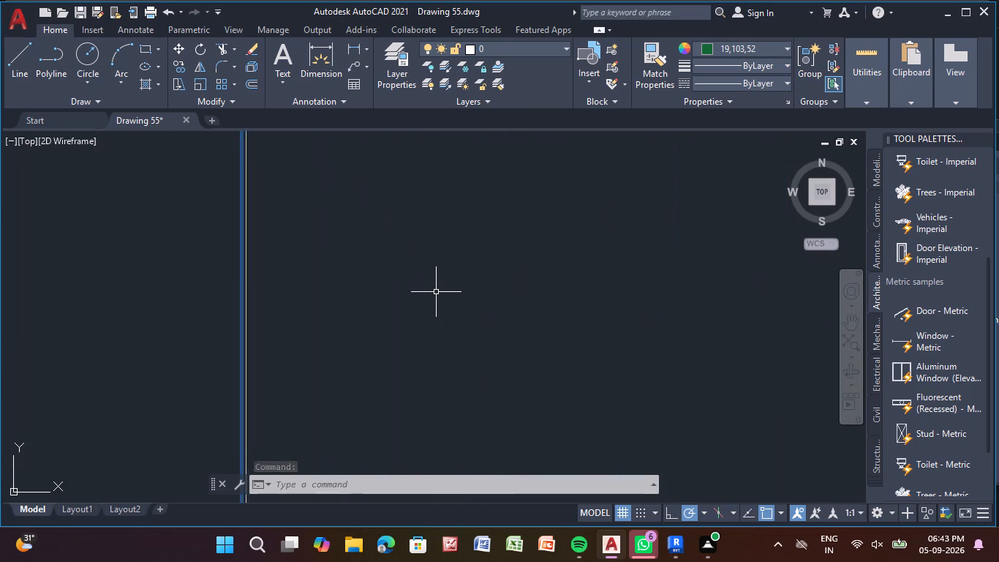
scroll(436, 292, up, 2)
middle_drag(436, 292, 706, 376)
middle_drag(434, 299, 437, 411)
scroll(427, 295, down, 1)
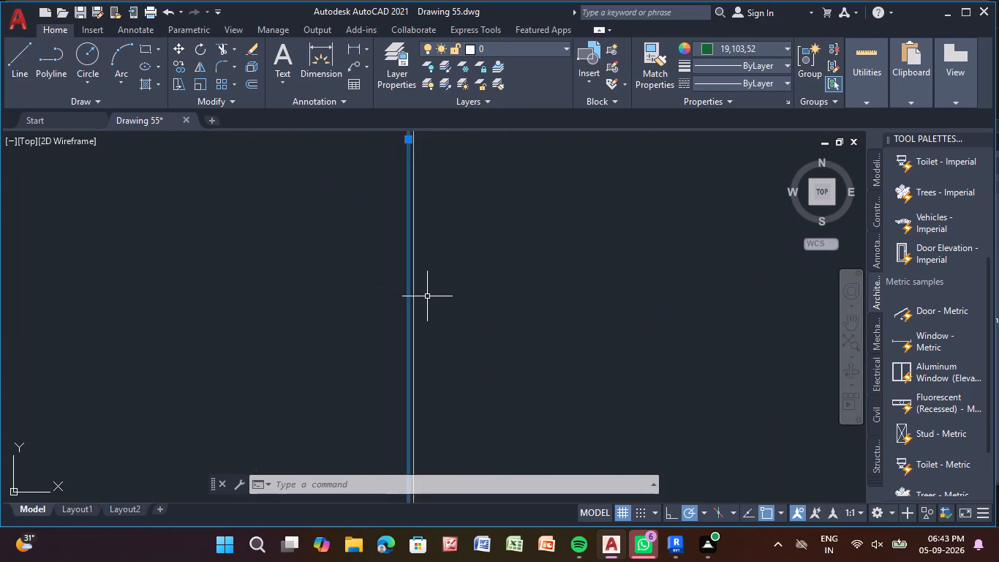
scroll(427, 296, down, 1)
middle_drag(428, 306, 385, 394)
scroll(378, 316, up, 3)
middle_drag(379, 310, 375, 413)
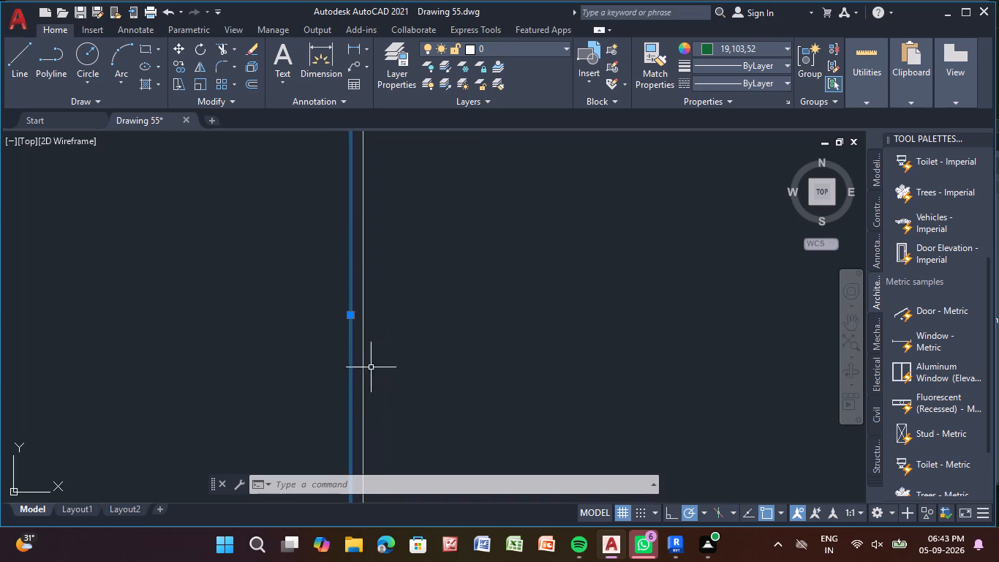
scroll(361, 317, up, 3)
scroll(361, 317, down, 1)
scroll(361, 317, up, 1)
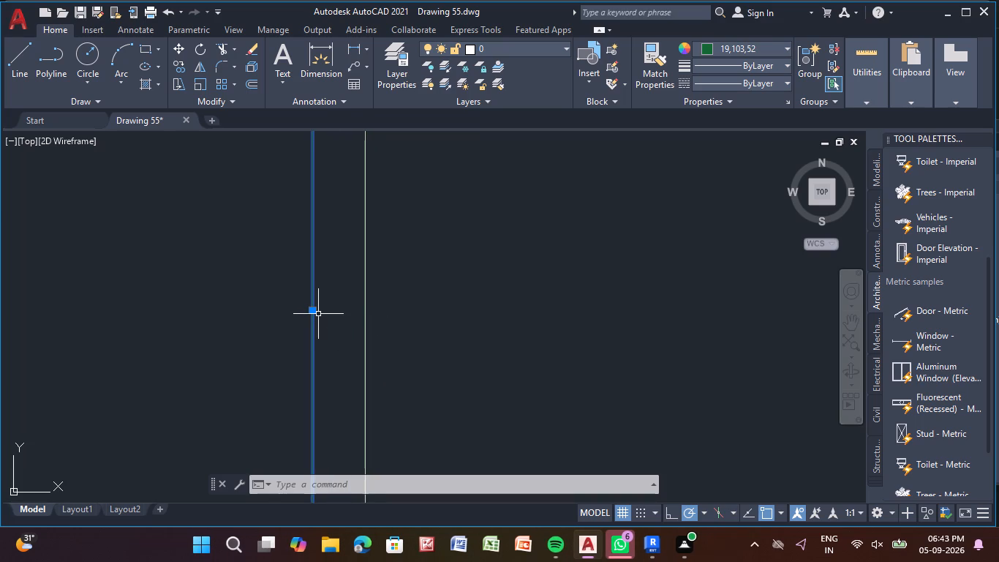
click(315, 312)
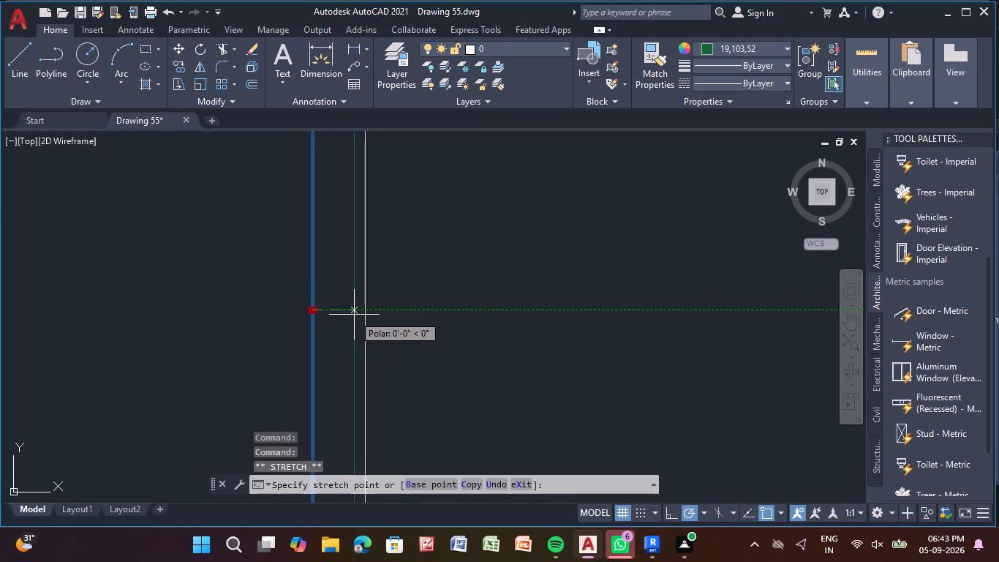
scroll(364, 318, up, 1)
scroll(364, 318, down, 1)
scroll(364, 318, up, 1)
click(364, 318)
Stretch the same window's outer vertical line by its midpoint, perpendicular onto the outer face line of the wall, and clear the selection.
scroll(417, 329, down, 4)
scroll(505, 345, down, 5)
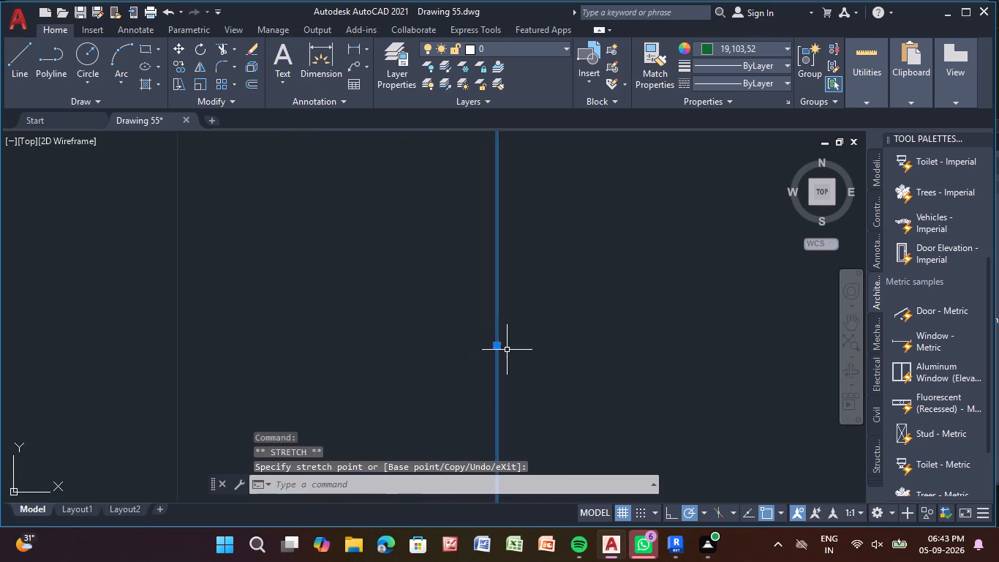
scroll(529, 337, down, 5)
middle_drag(413, 342, 245, 370)
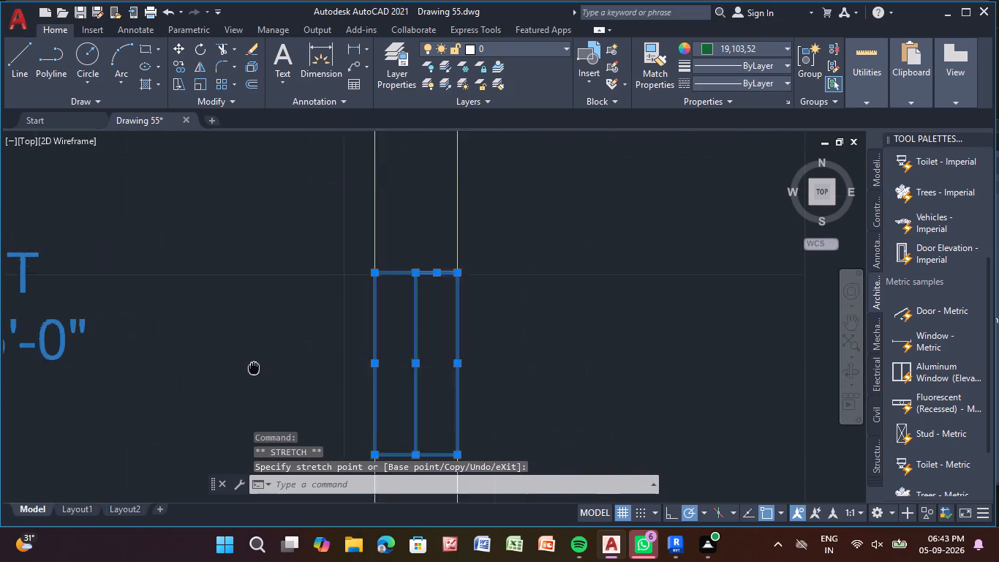
middle_drag(245, 370, 157, 378)
scroll(342, 381, up, 4)
scroll(421, 384, up, 4)
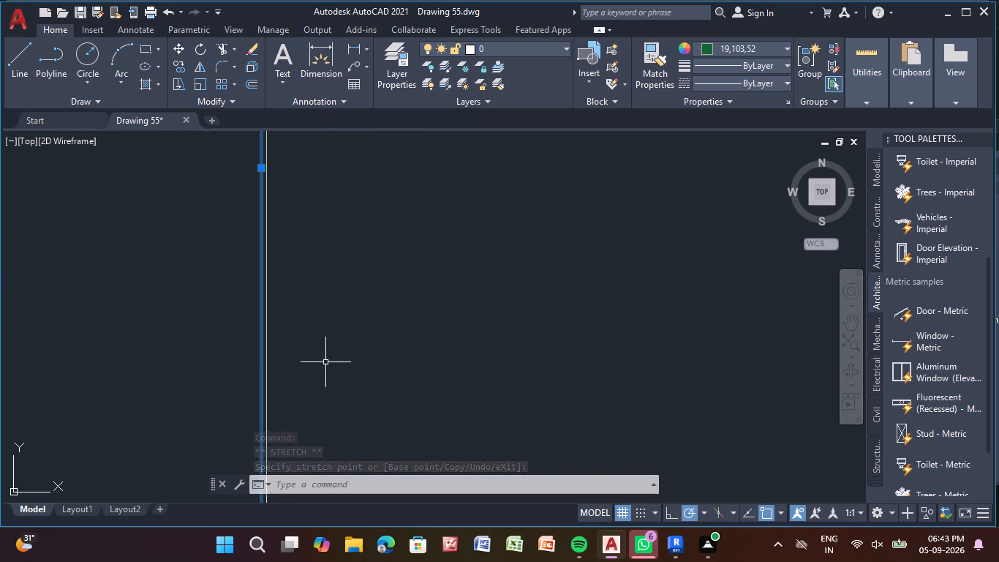
middle_drag(318, 356, 490, 432)
scroll(436, 366, up, 1)
middle_drag(435, 364, 444, 456)
scroll(446, 454, up, 1)
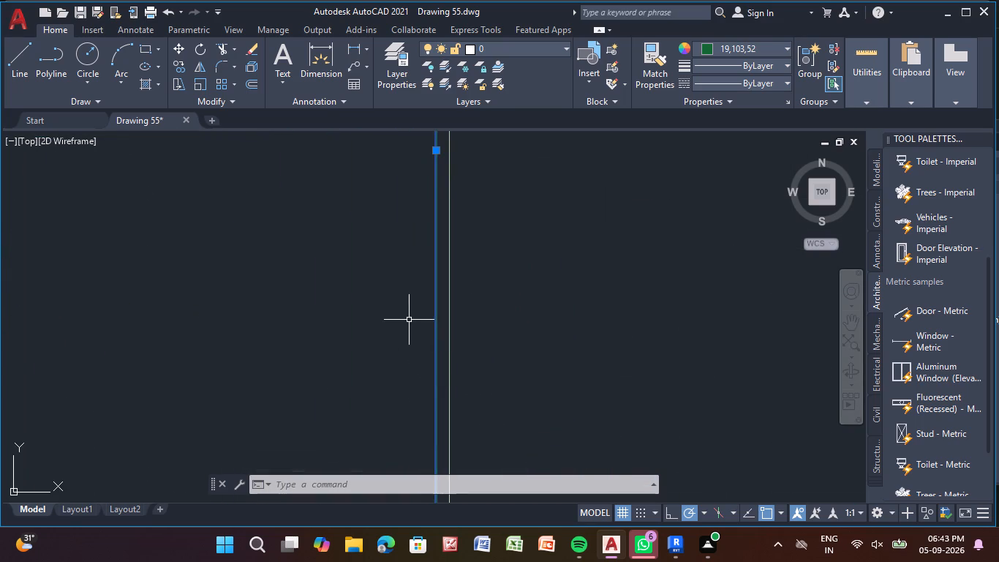
middle_drag(407, 320, 369, 480)
scroll(391, 294, up, 3)
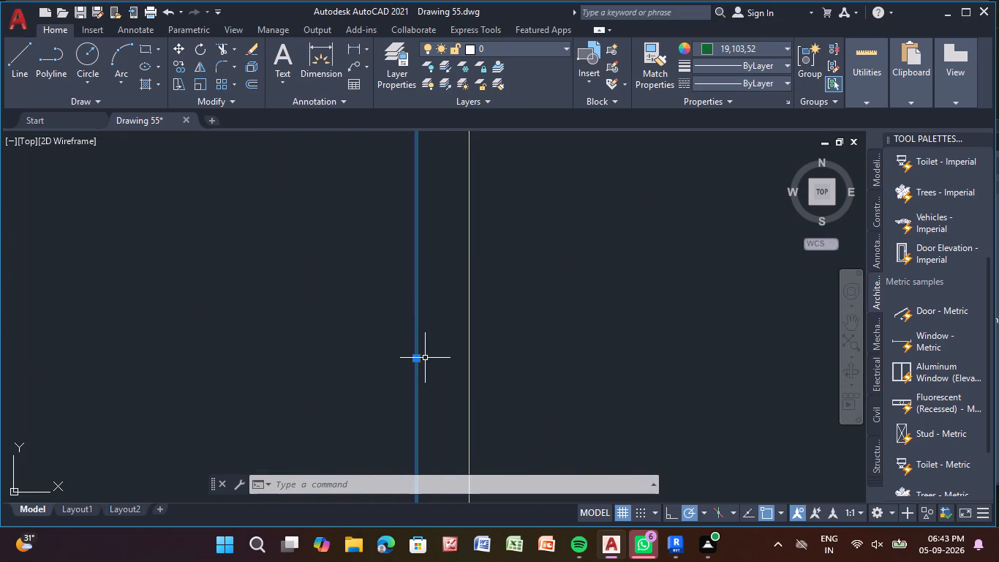
click(419, 361)
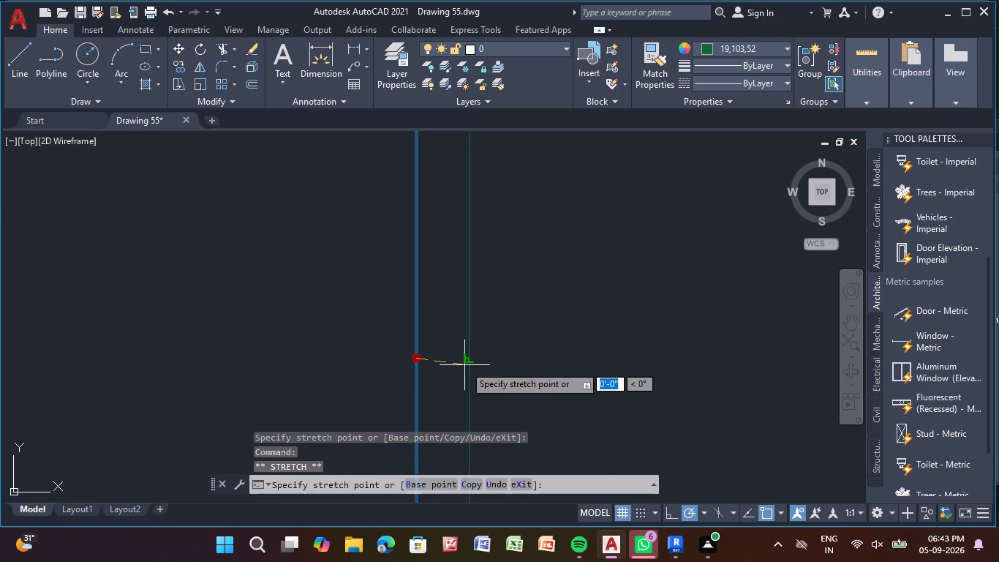
scroll(470, 364, up, 2)
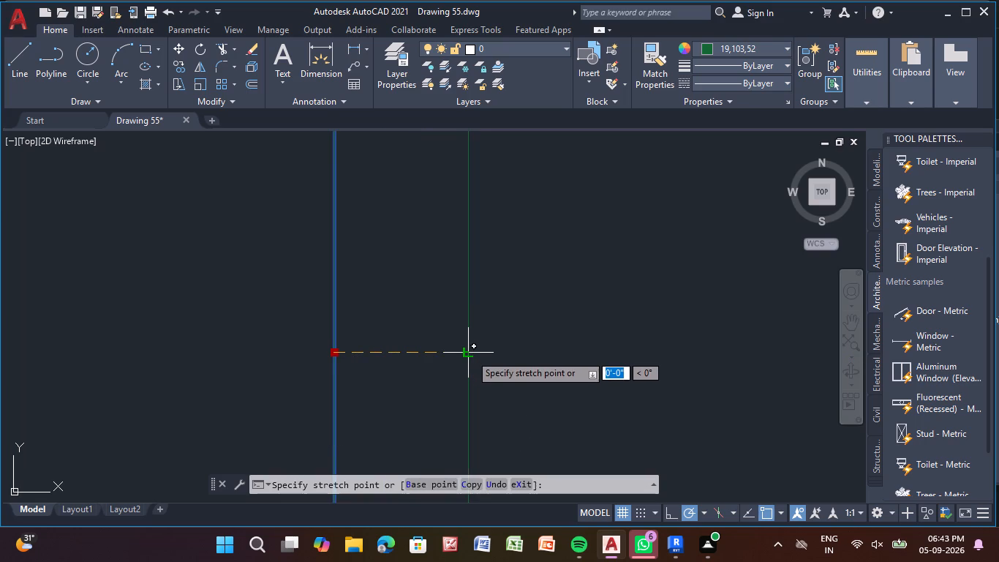
click(470, 354)
scroll(504, 354, down, 15)
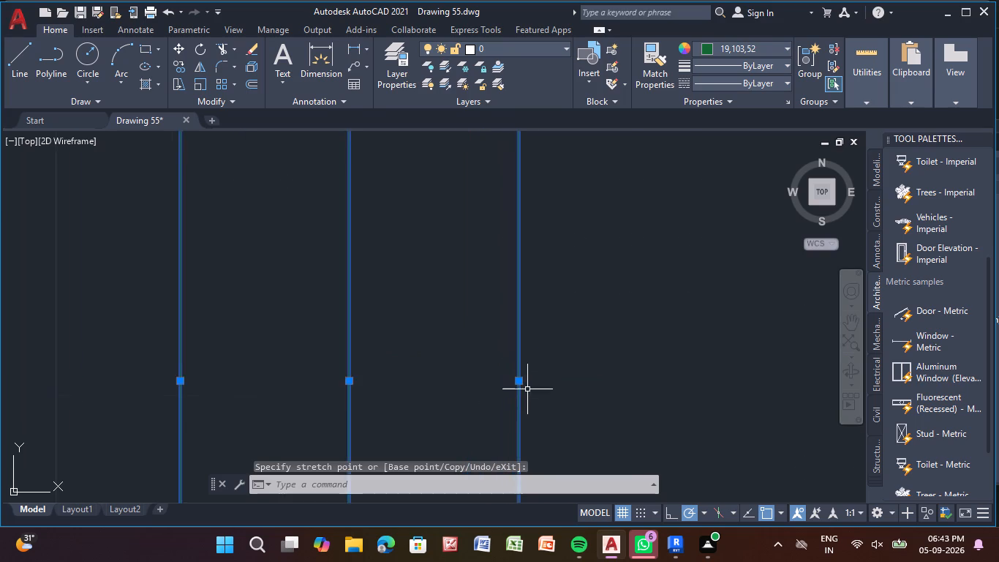
scroll(533, 416, down, 1)
scroll(463, 375, down, 4)
scroll(460, 377, up, 1)
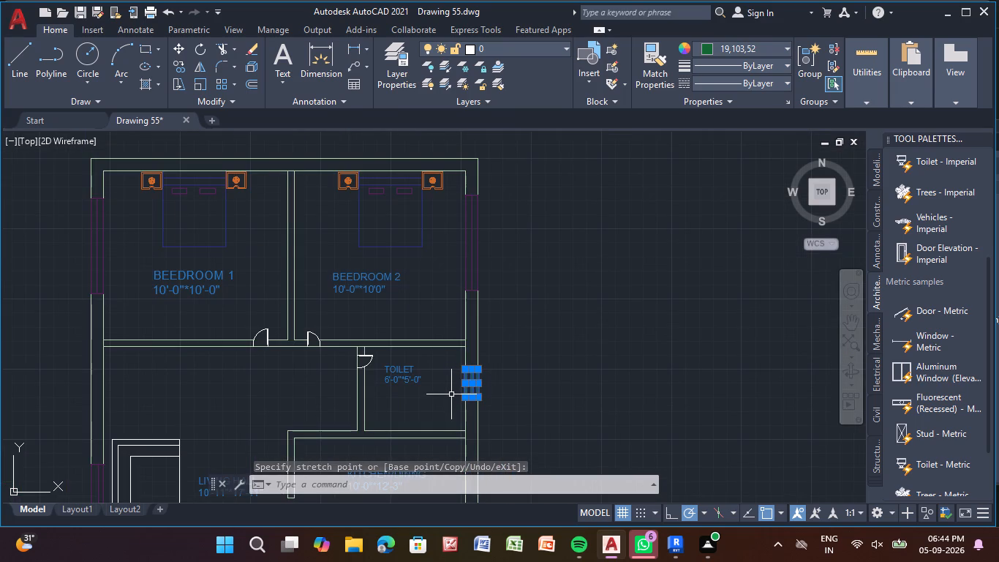
middle_drag(440, 387, 434, 356)
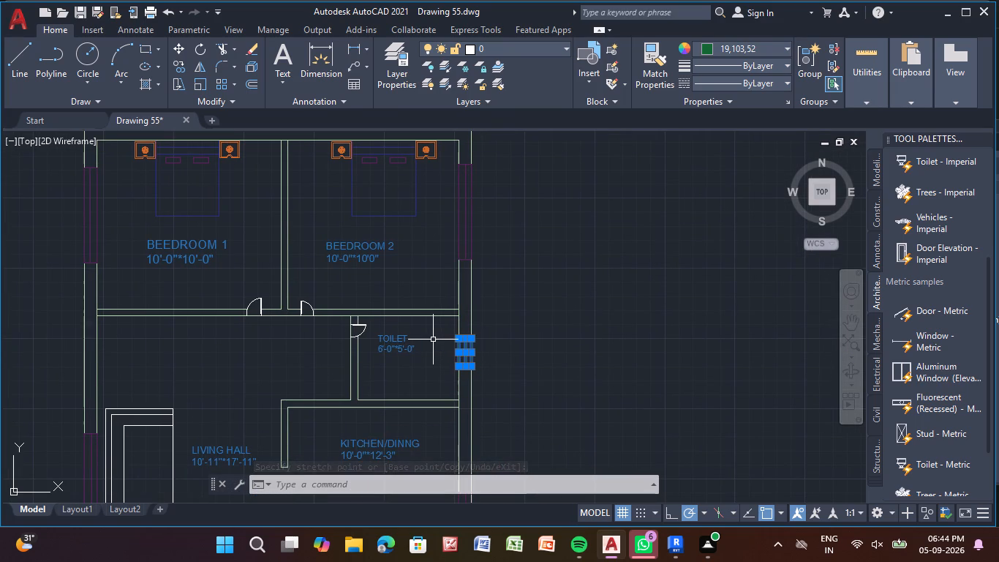
key(Escape)
key(Escape)
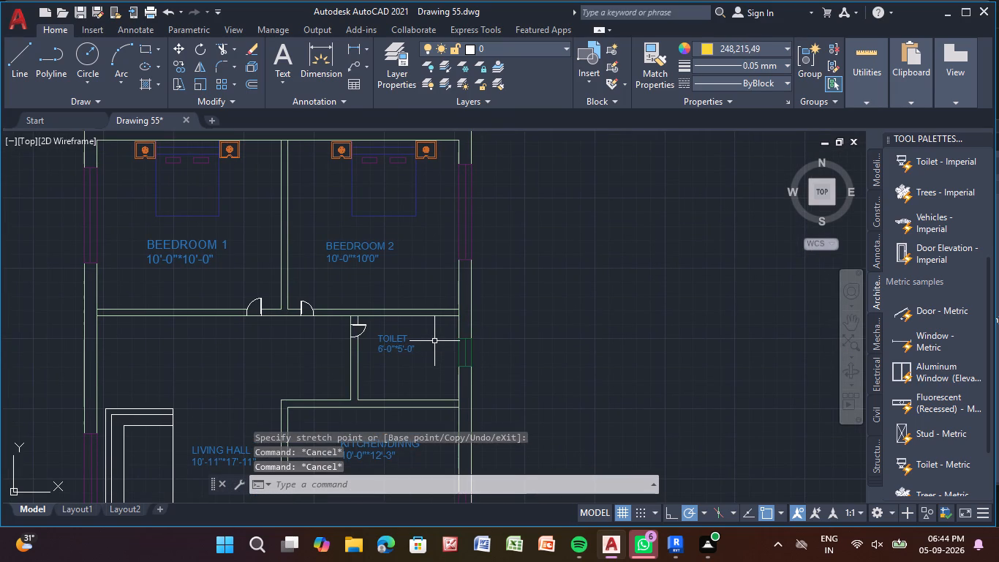
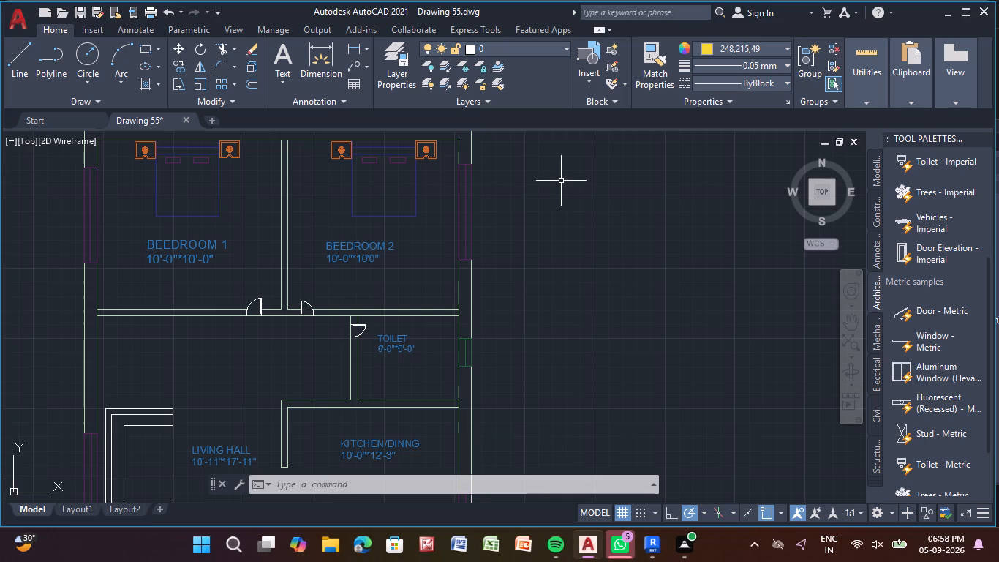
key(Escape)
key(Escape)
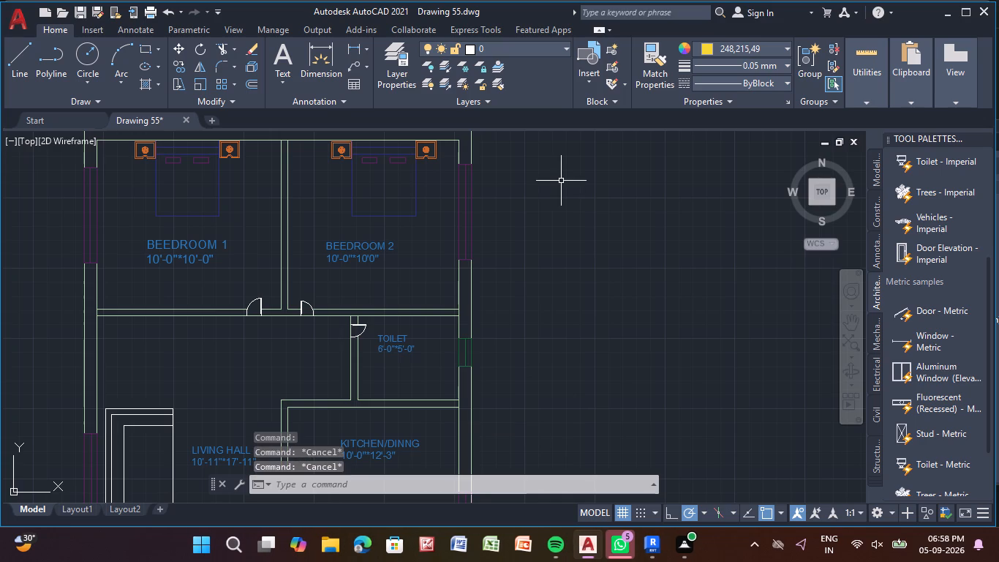
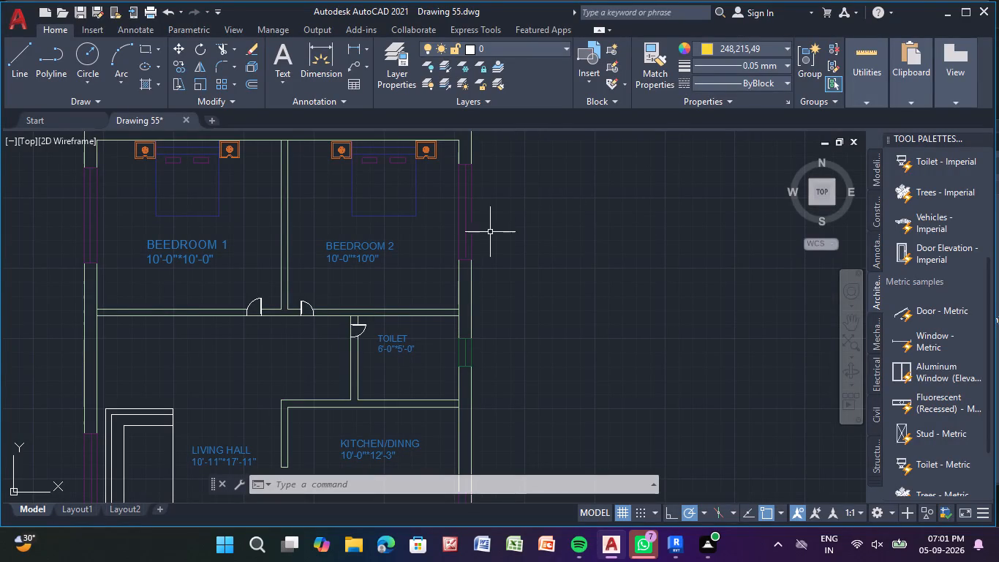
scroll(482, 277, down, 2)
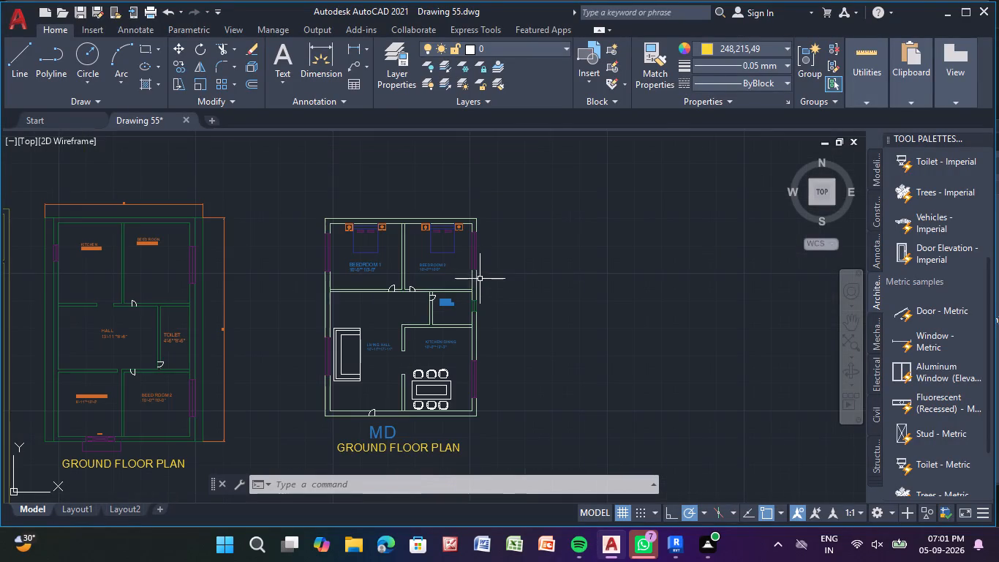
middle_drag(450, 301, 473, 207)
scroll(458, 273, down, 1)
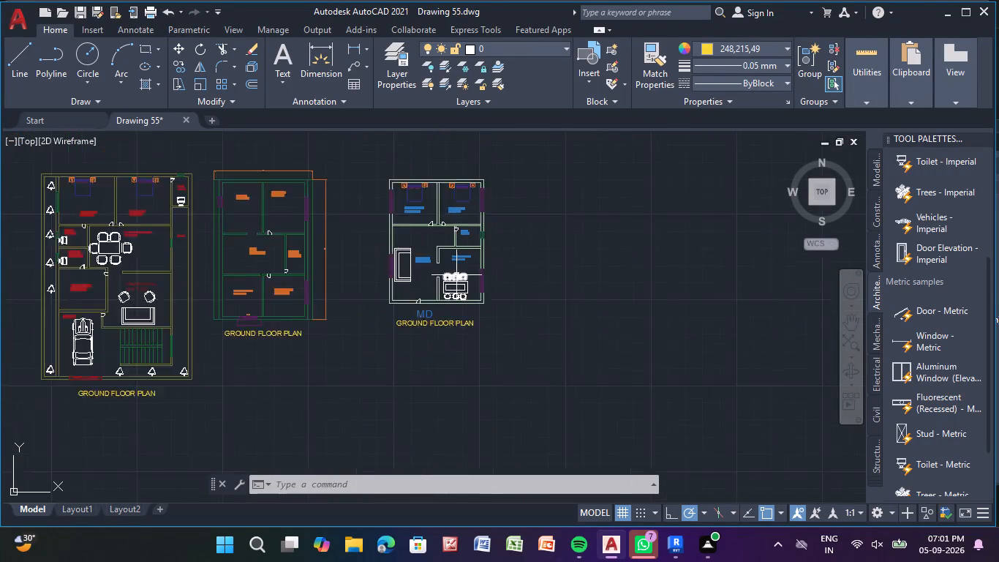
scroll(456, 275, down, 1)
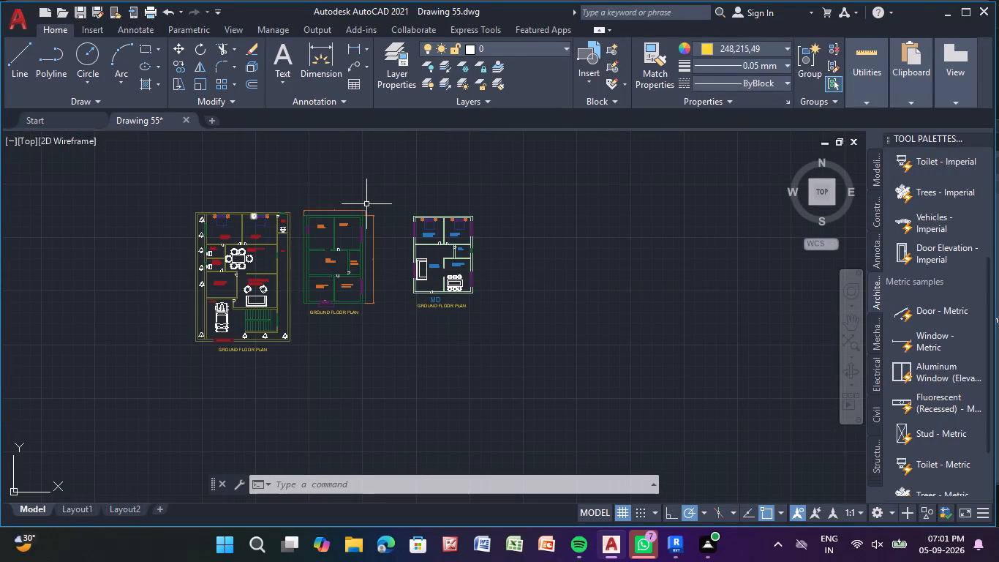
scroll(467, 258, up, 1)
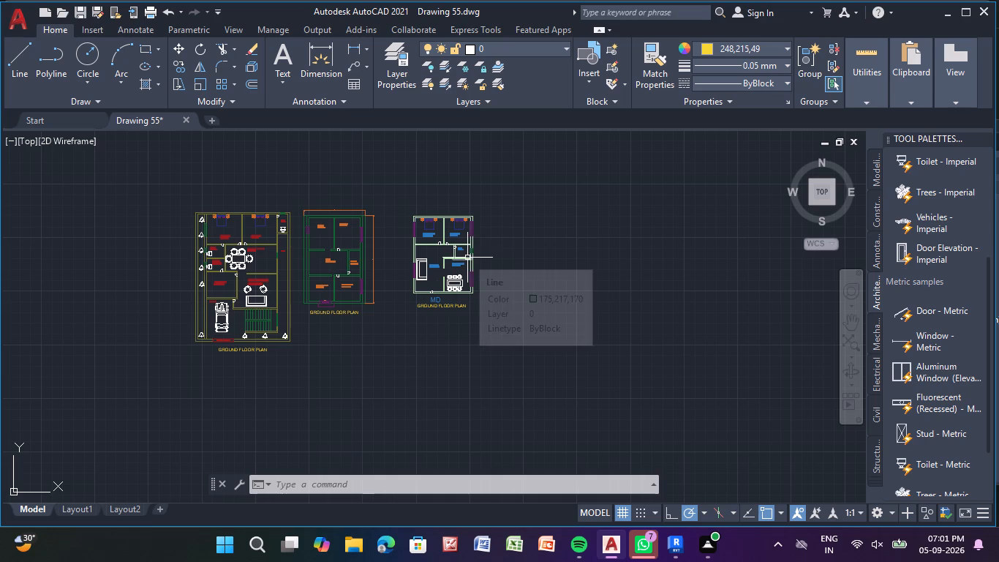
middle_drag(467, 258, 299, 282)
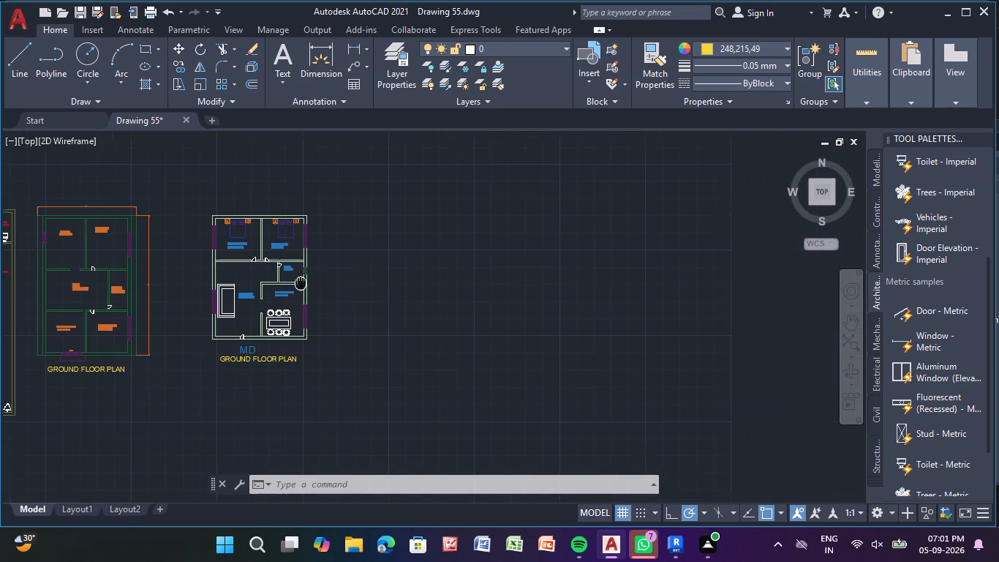
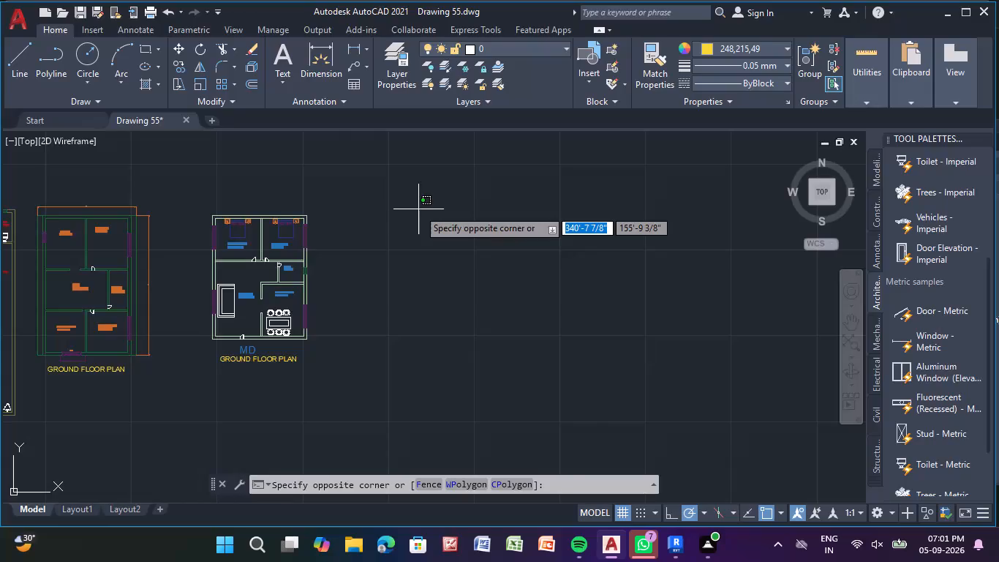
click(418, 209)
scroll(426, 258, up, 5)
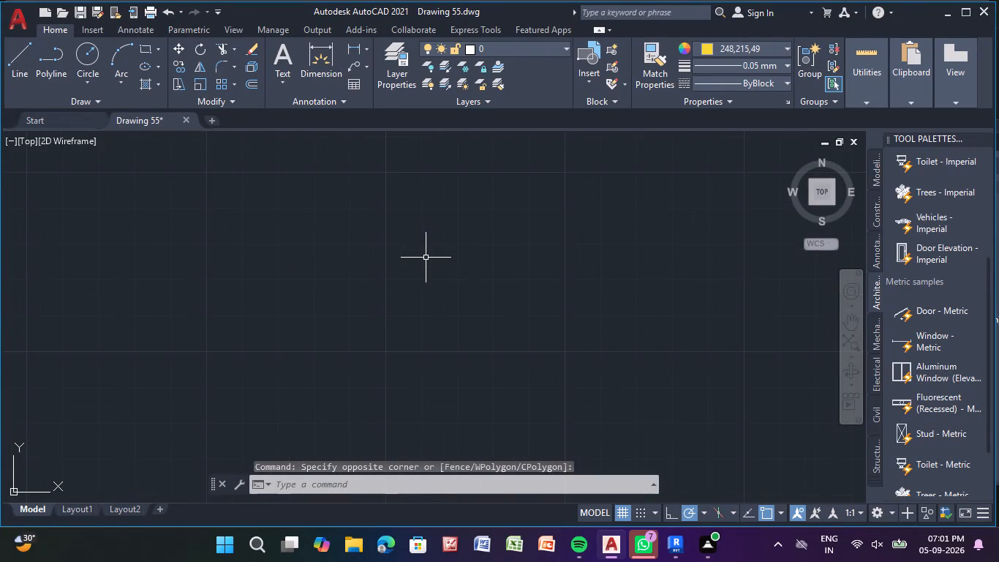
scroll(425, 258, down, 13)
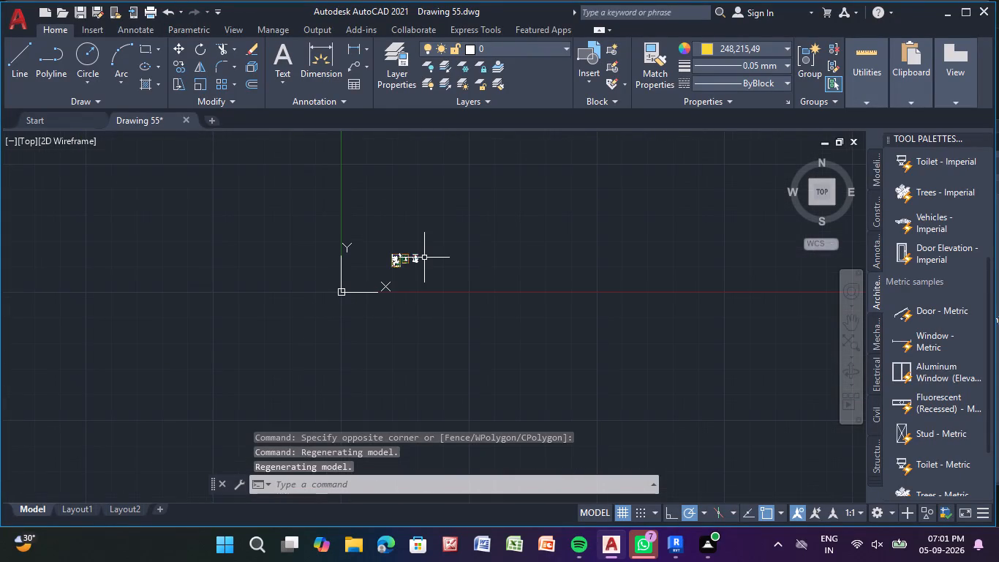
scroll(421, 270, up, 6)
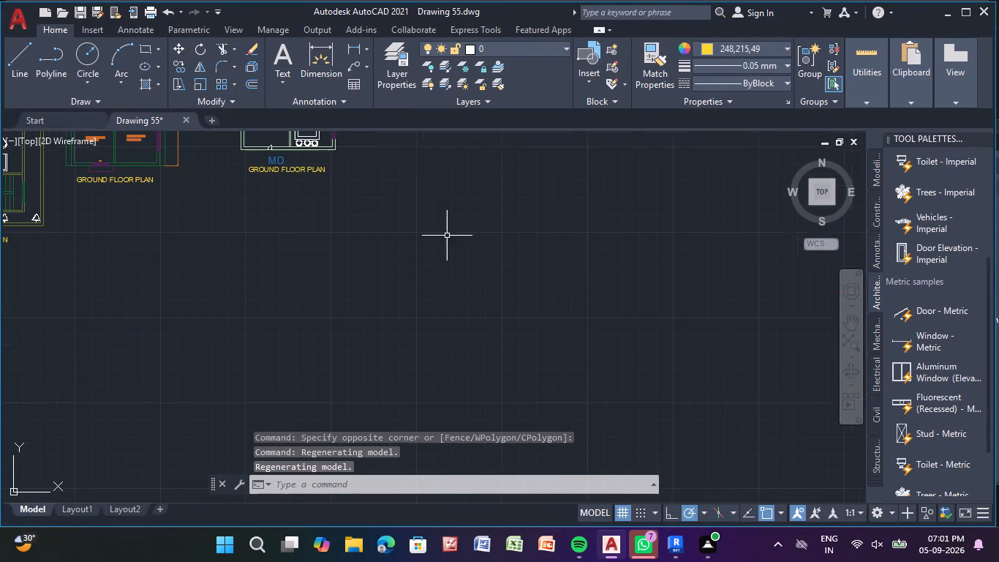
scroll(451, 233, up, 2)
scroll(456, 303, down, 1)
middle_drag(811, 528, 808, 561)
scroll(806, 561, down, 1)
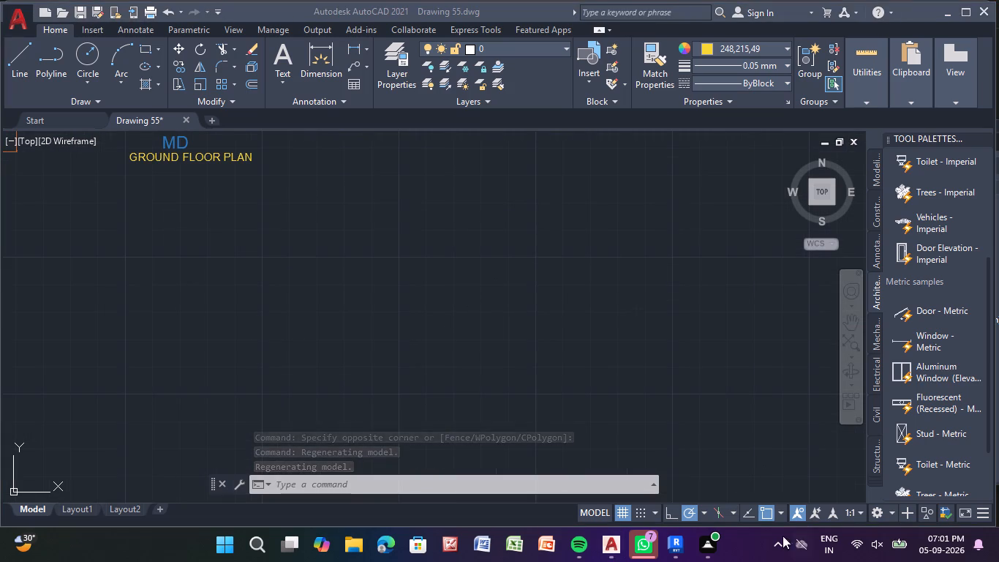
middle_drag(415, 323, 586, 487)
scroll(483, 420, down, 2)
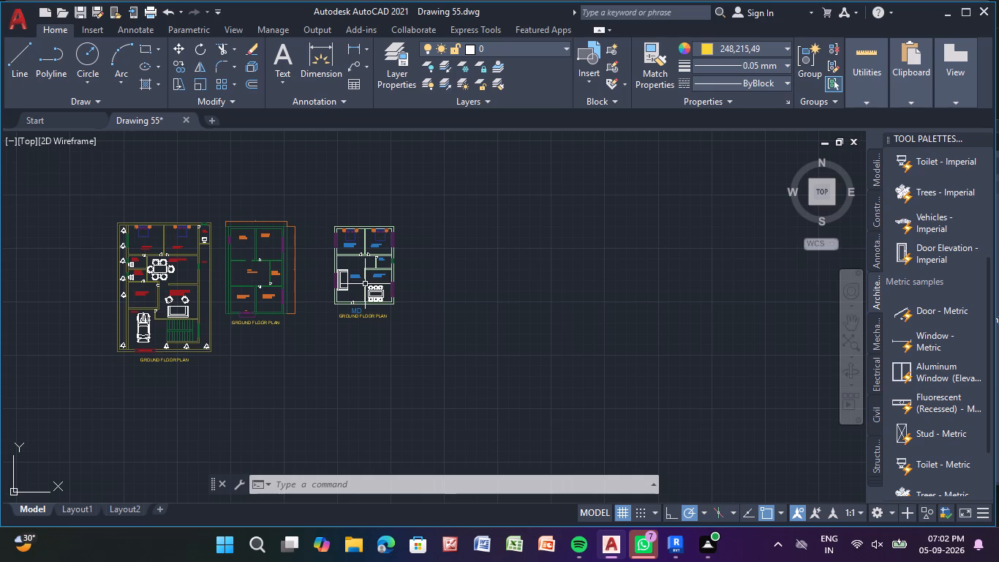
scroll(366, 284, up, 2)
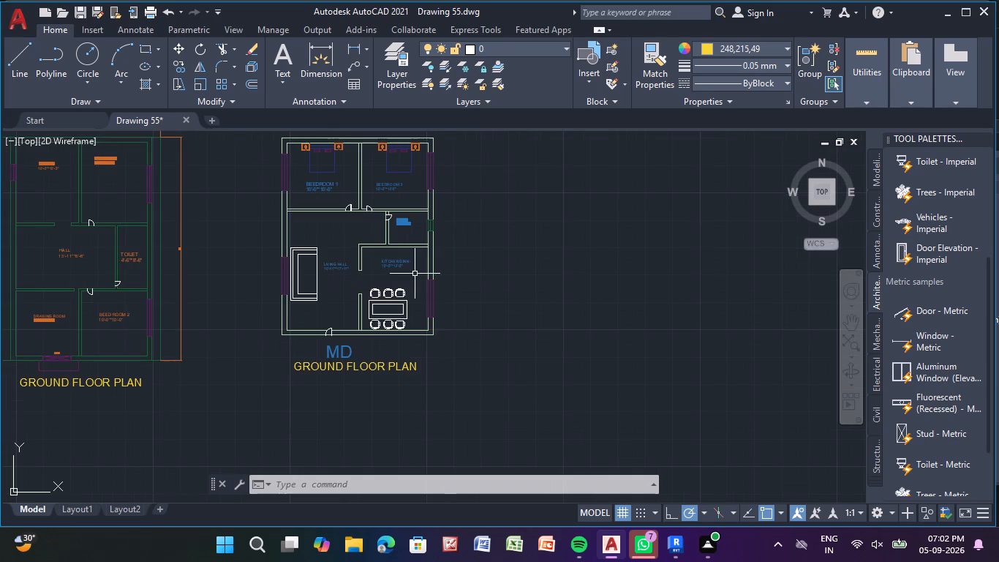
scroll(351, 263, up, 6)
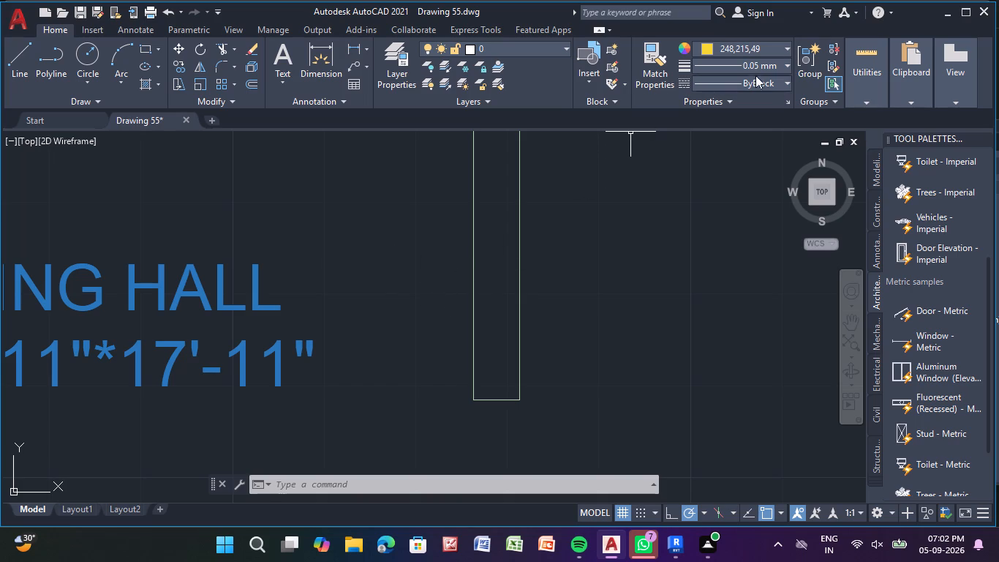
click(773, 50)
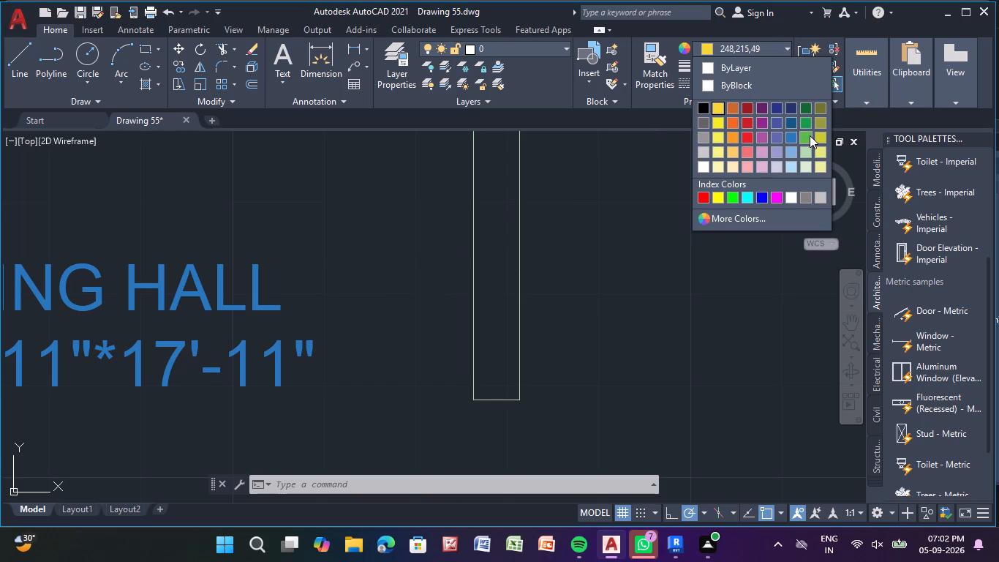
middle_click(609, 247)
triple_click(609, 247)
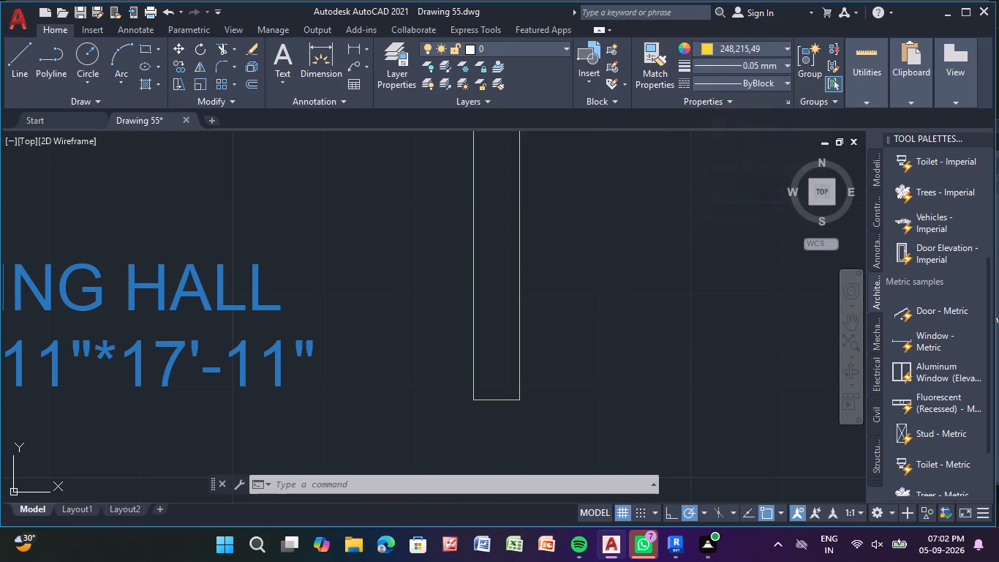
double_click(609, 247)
Examine the three ground floor plans side by side, including the MD plan's bedrooms, toilet, living hall and kitchen/dining layout.
scroll(486, 277, down, 4)
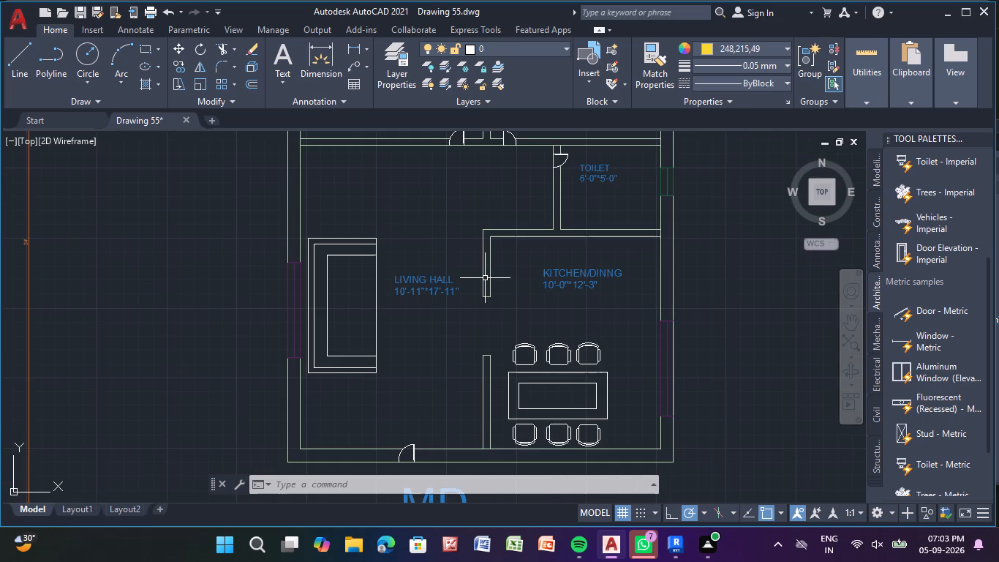
scroll(485, 278, down, 2)
scroll(78, 284, down, 1)
middle_drag(78, 284, 522, 324)
scroll(78, 284, down, 1)
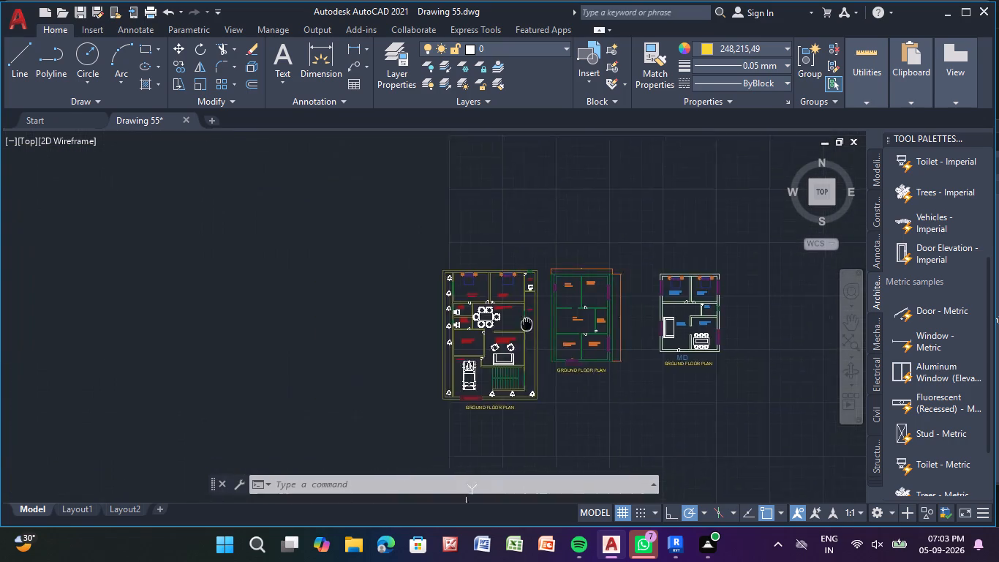
middle_drag(522, 324, 371, 231)
scroll(371, 231, up, 3)
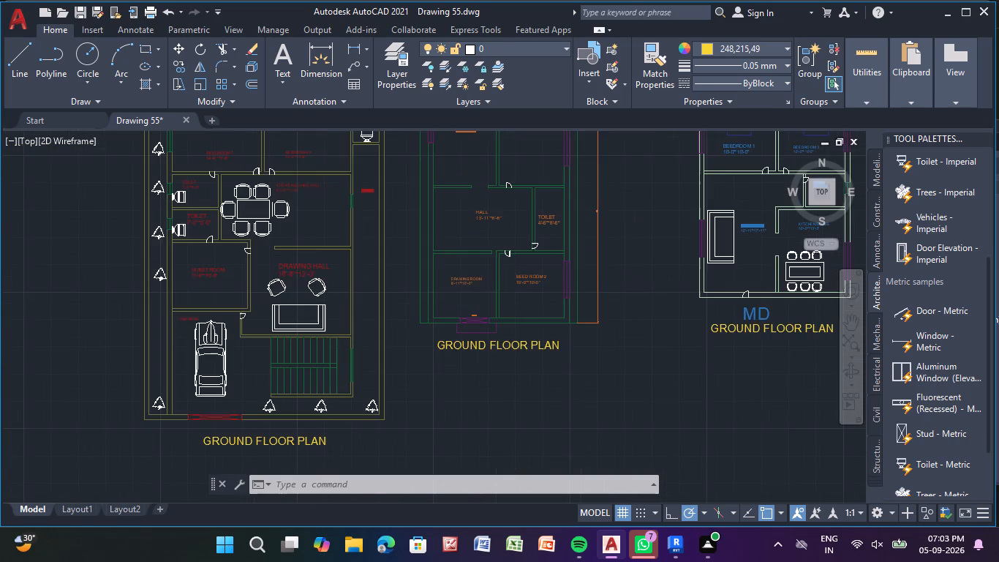
scroll(371, 231, up, 3)
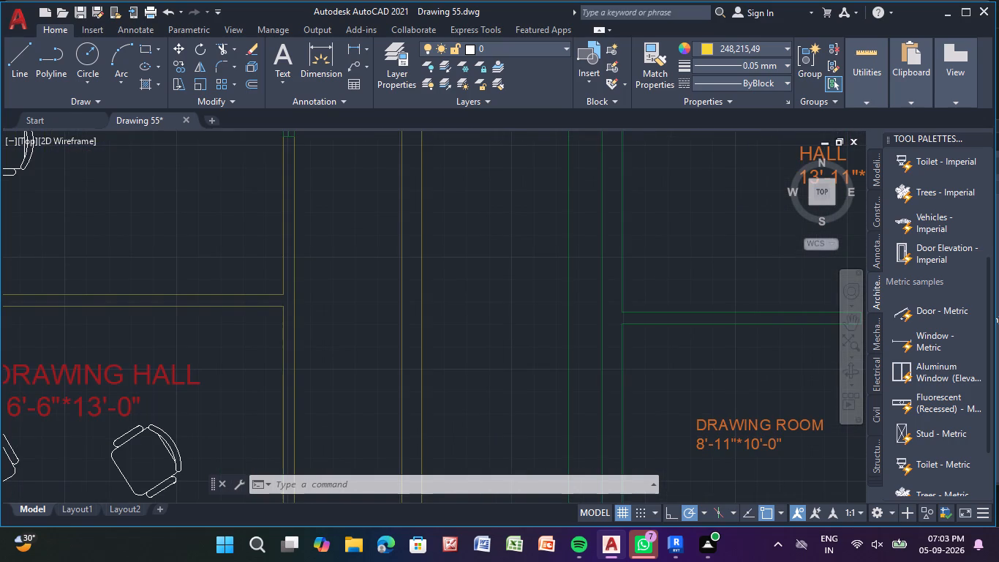
scroll(371, 231, up, 16)
scroll(371, 231, down, 7)
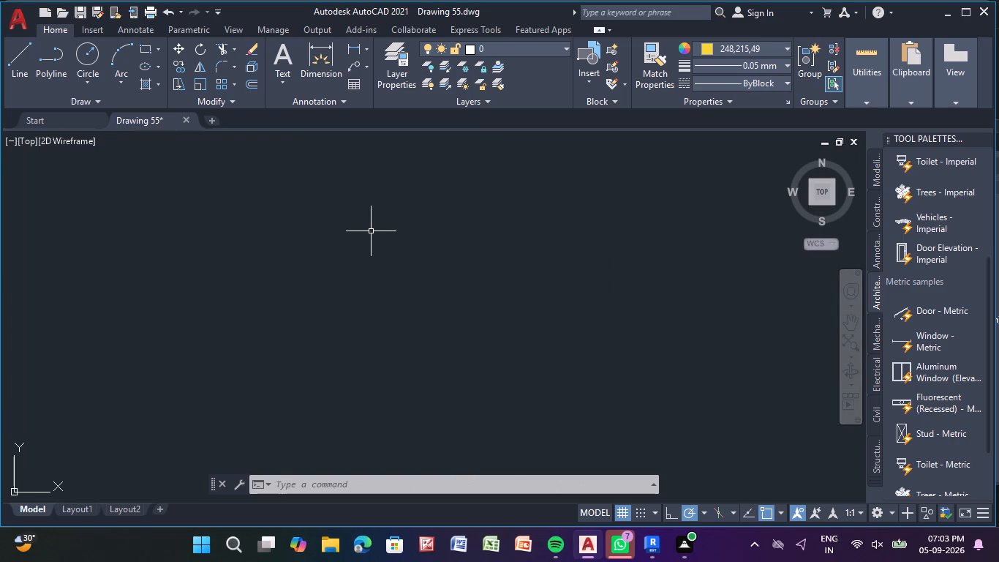
scroll(371, 231, down, 14)
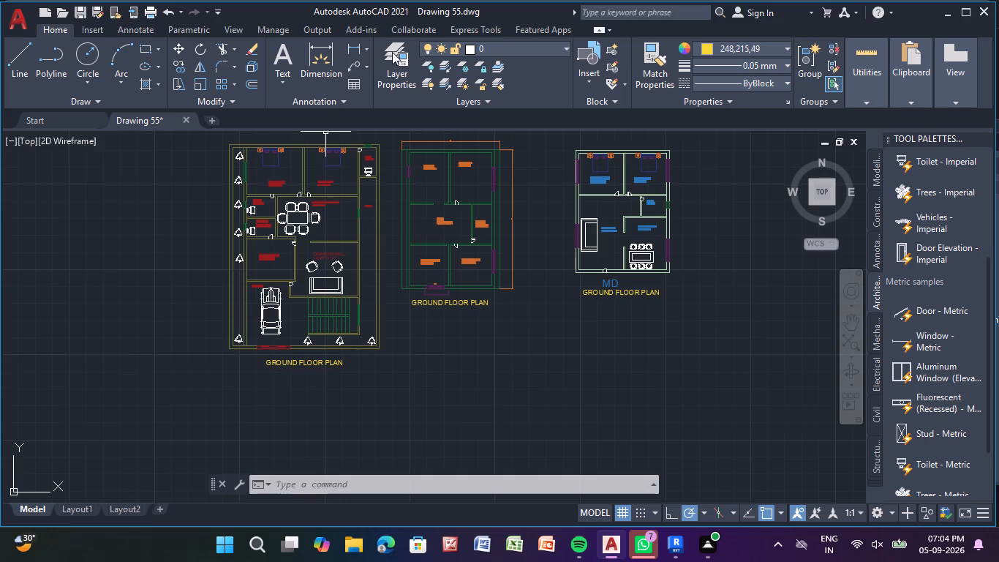
middle_drag(478, 209, 396, 297)
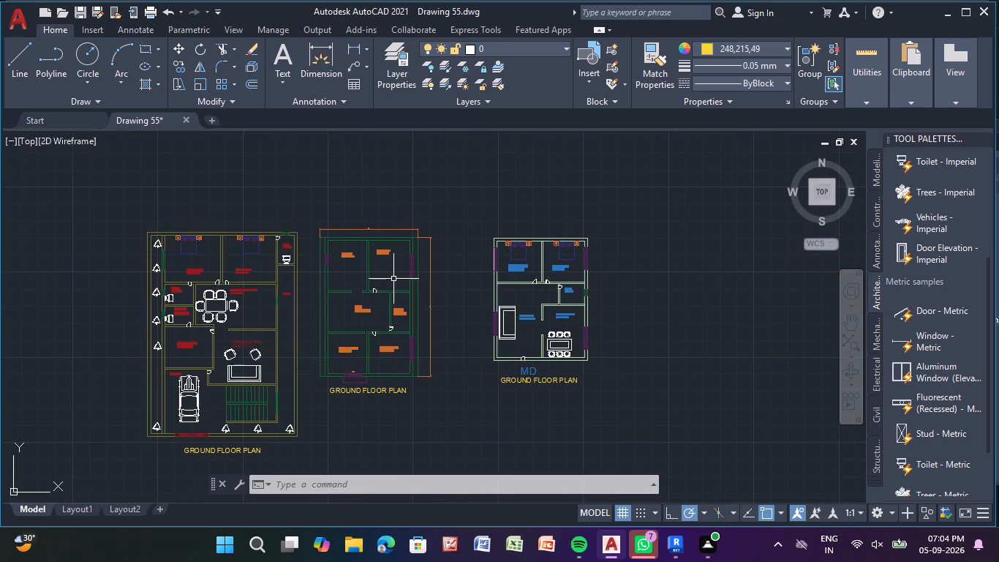
scroll(393, 279, up, 1)
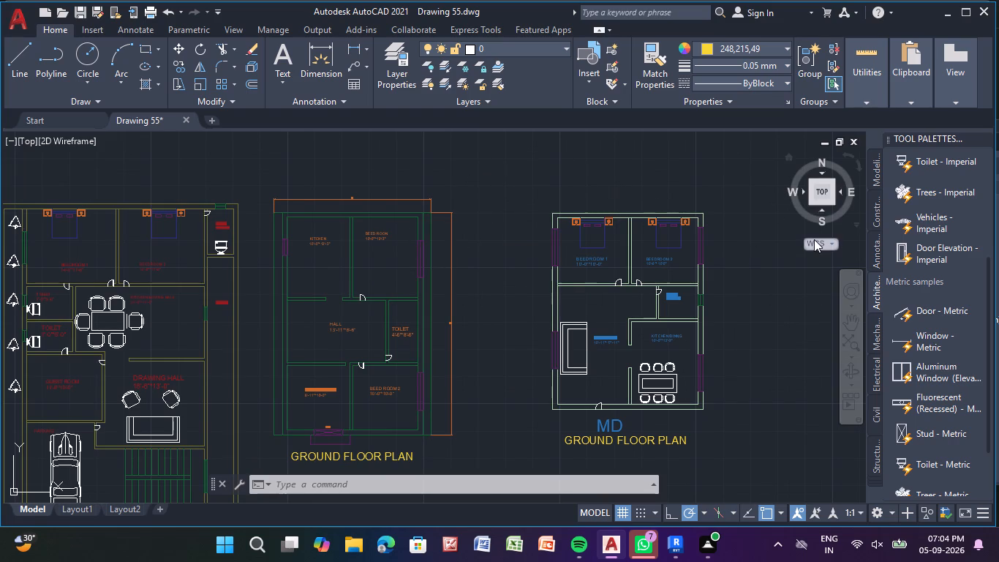
scroll(674, 242, up, 3)
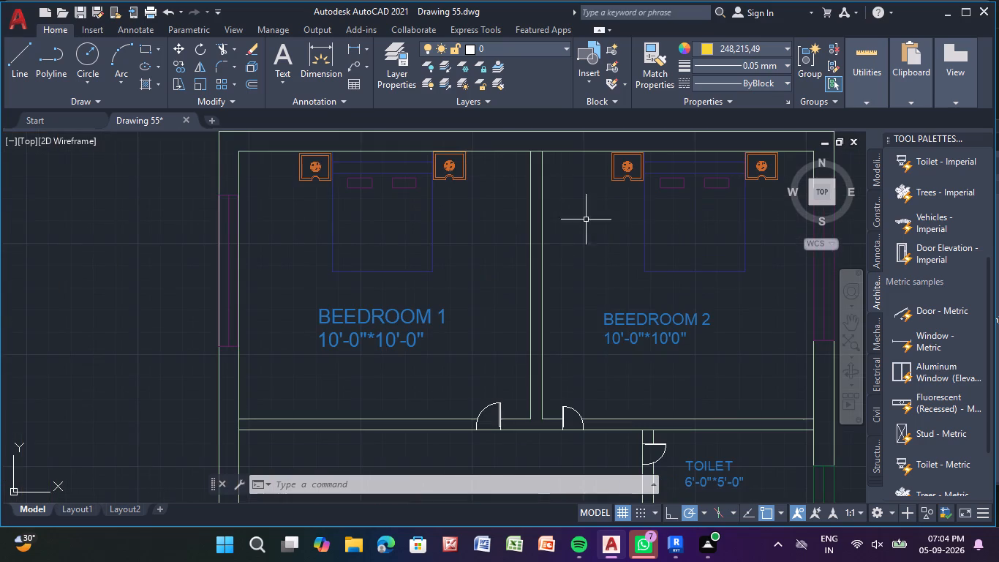
middle_drag(573, 171, 0, 189)
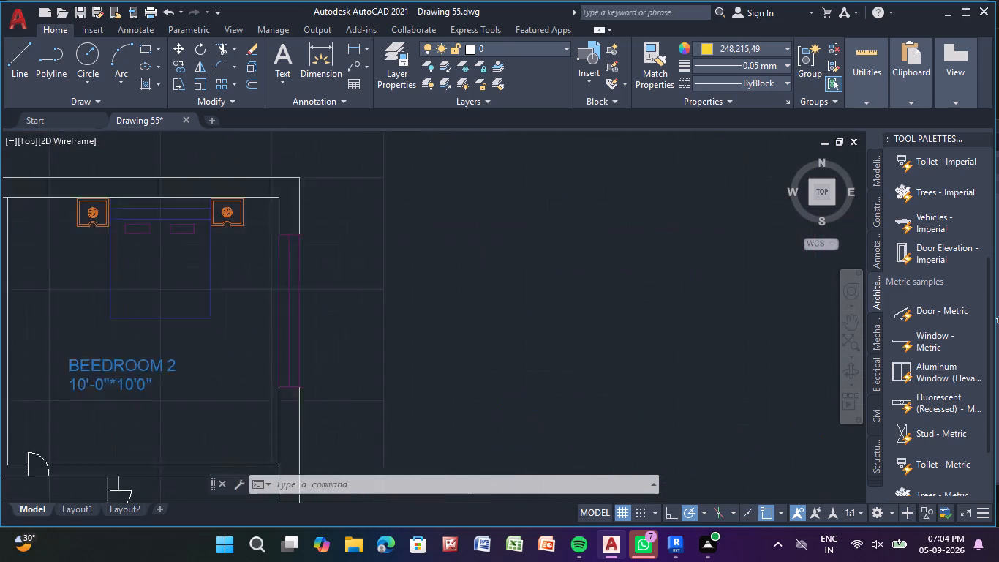
middle_drag(0, 189, 998, 202)
scroll(602, 228, down, 1)
middle_drag(602, 228, 304, 191)
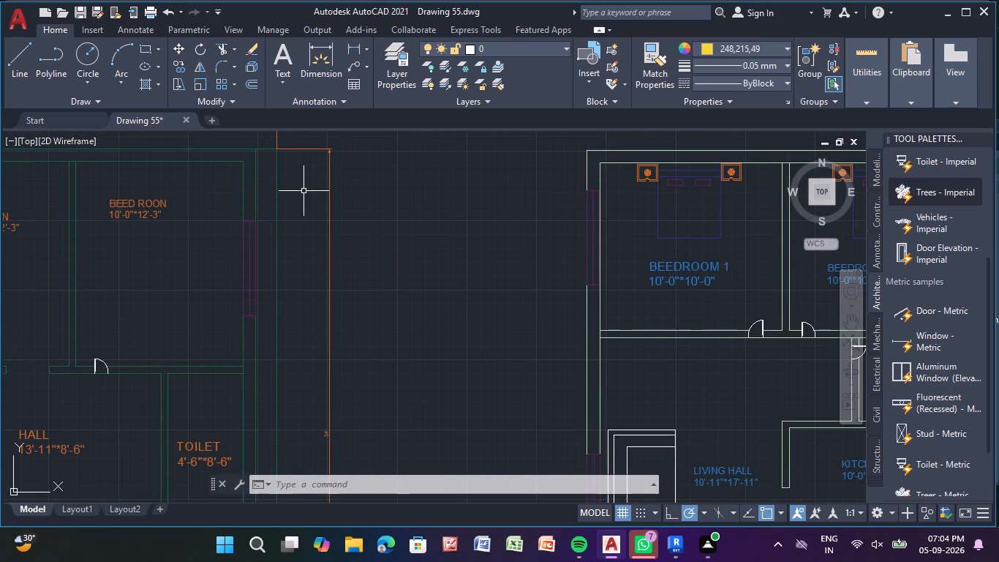
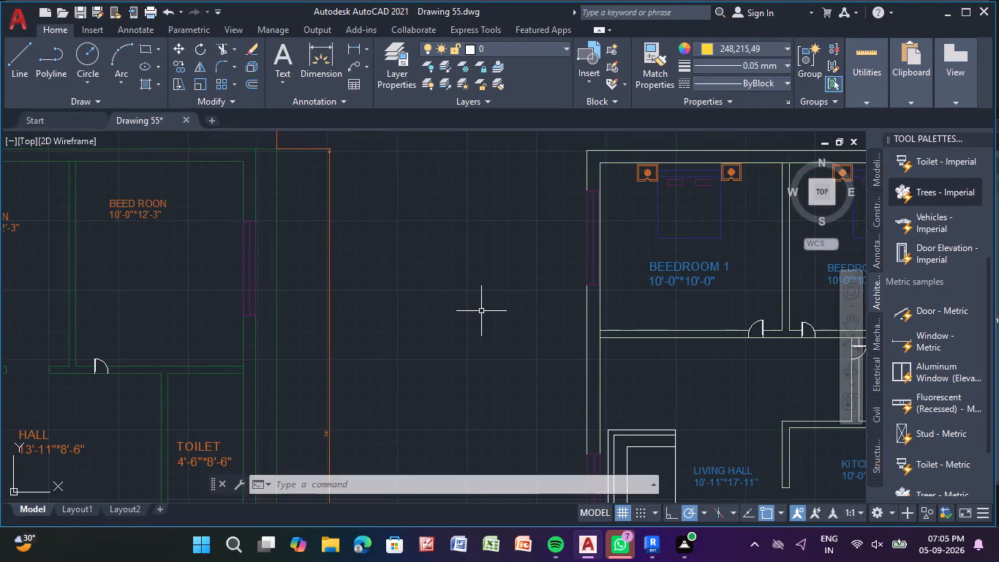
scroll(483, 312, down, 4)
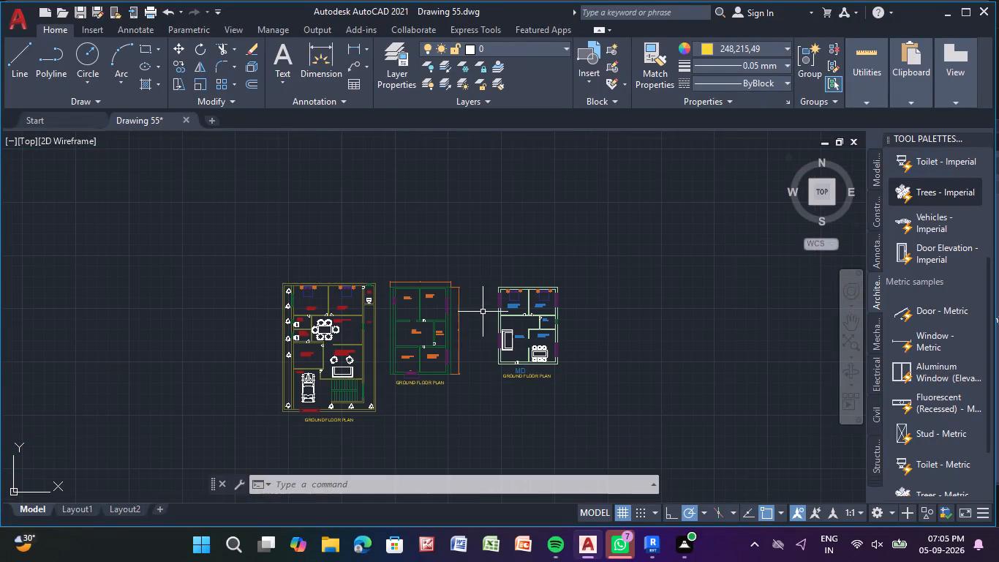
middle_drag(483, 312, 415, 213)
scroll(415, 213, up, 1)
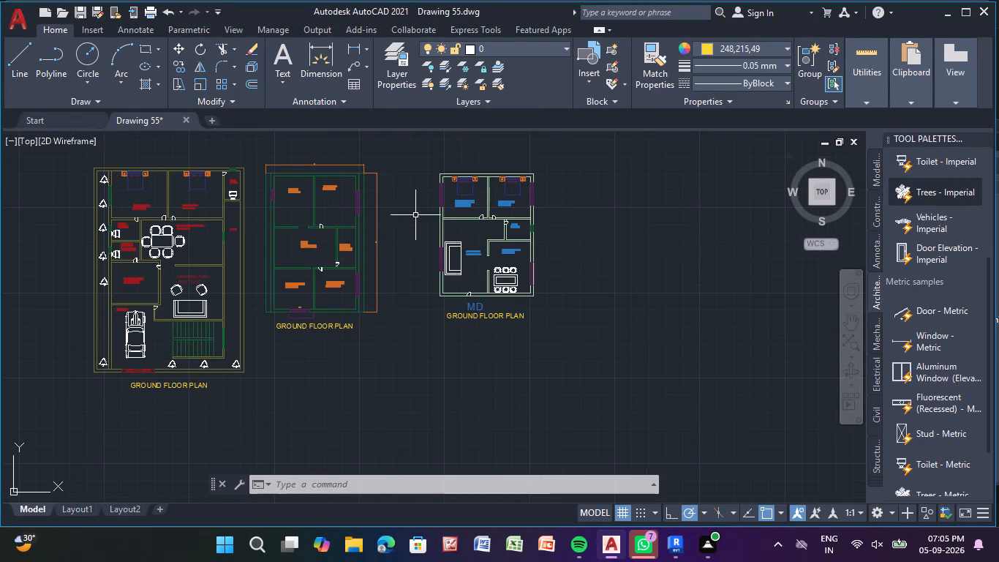
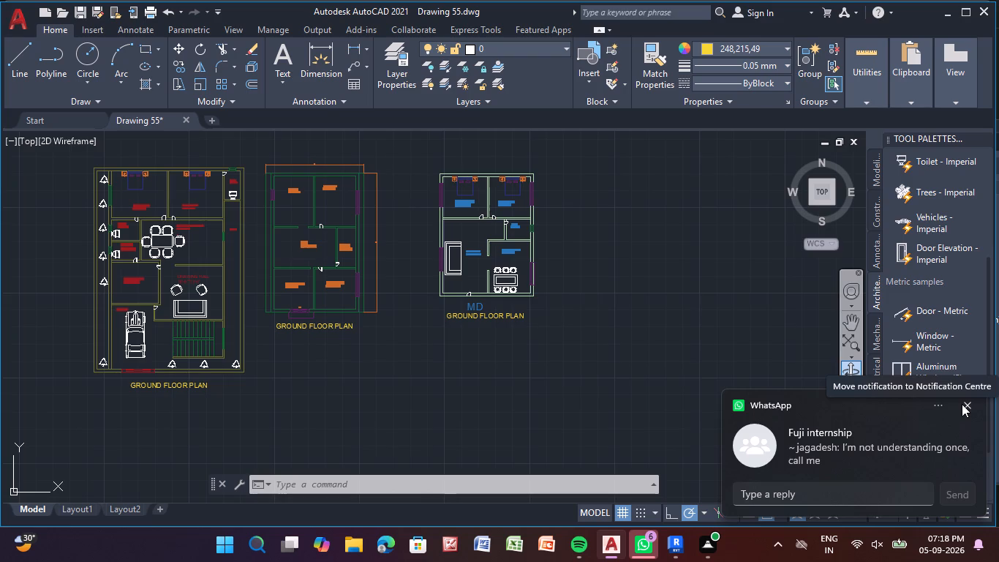
Dismiss the WhatsApp message notification covering part of the drawing window.
click(962, 404)
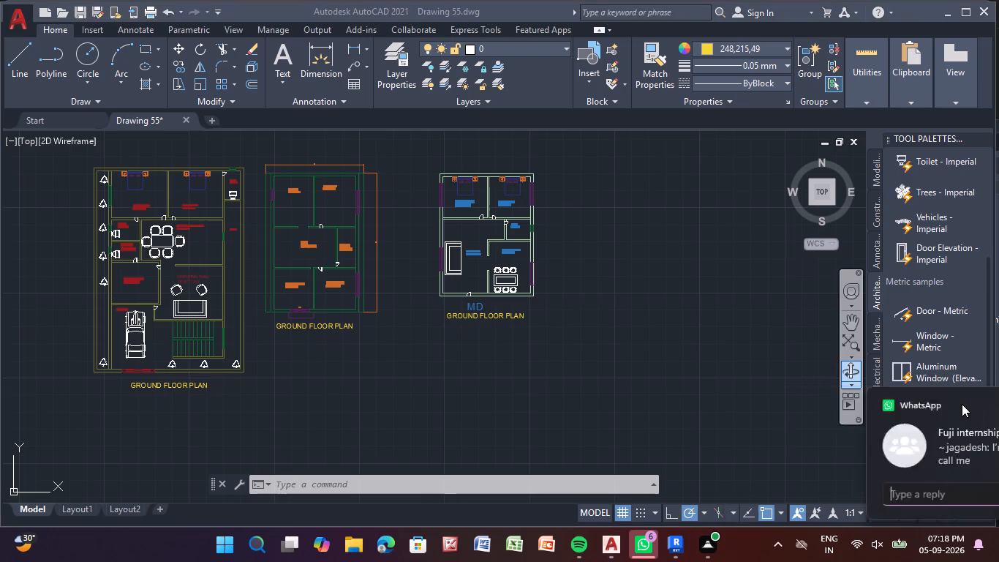
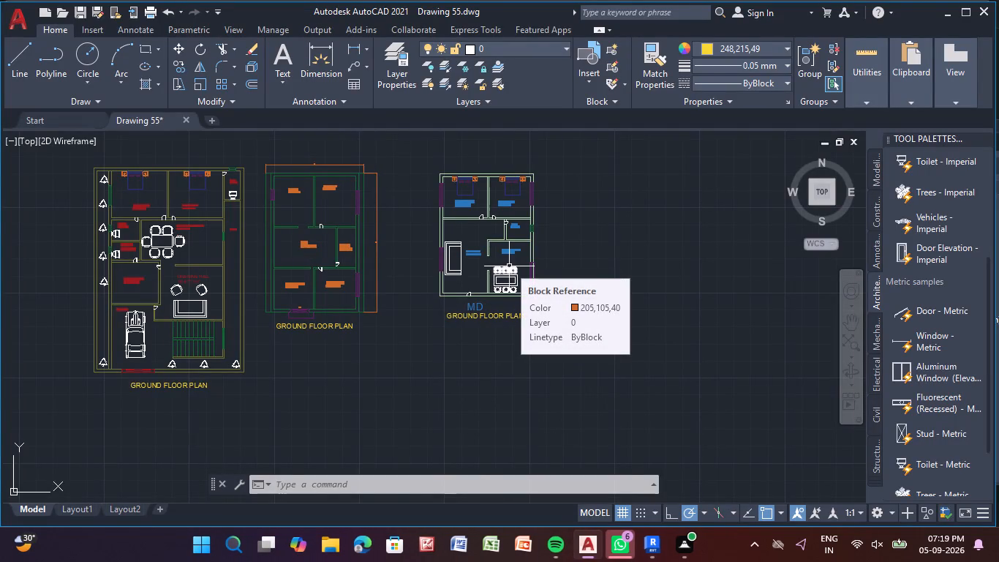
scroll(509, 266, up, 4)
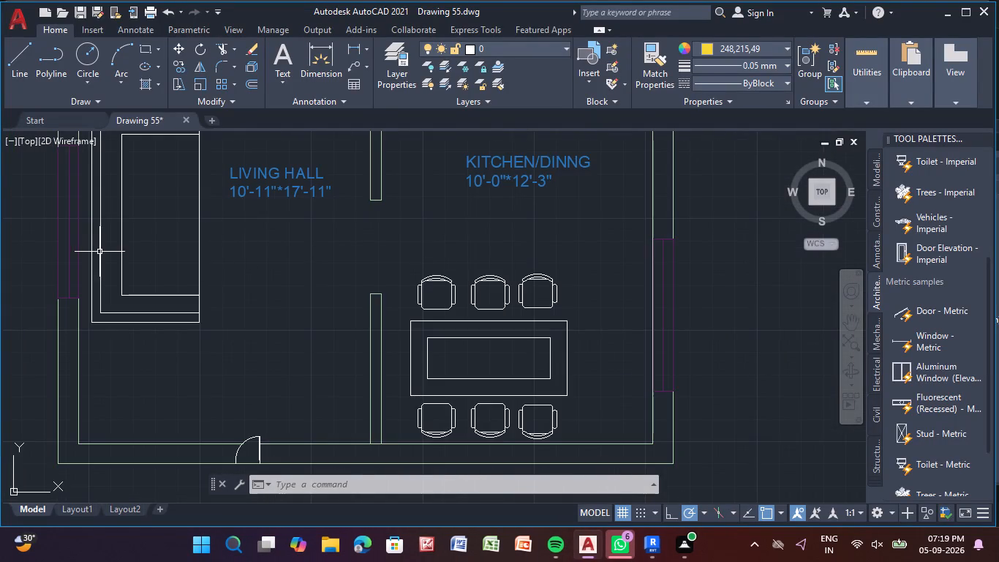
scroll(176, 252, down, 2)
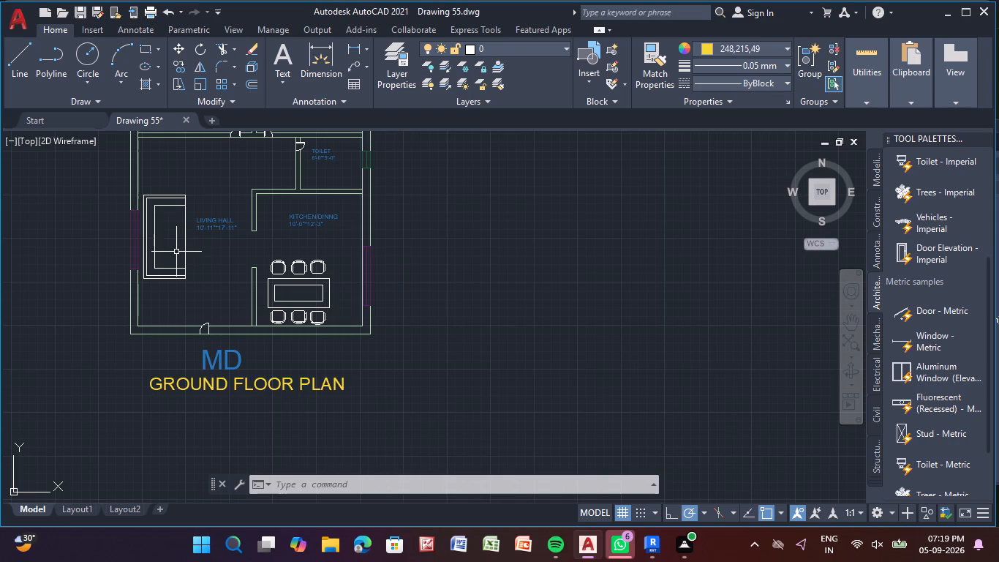
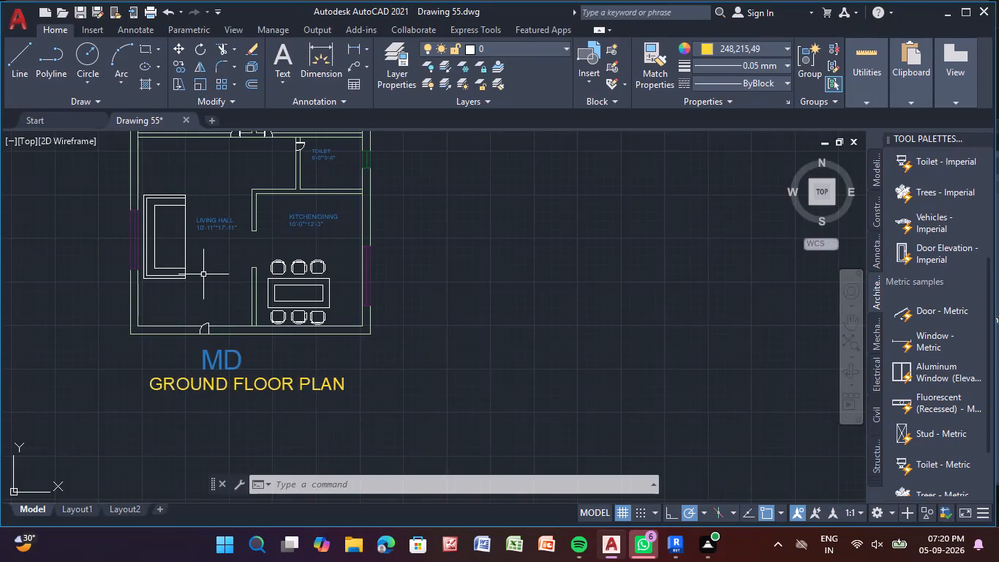
Examine the MD ground floor plan around its toilet and bedrooms, and compare it with the two neighbouring ground floor plans.
middle_drag(204, 274, 216, 344)
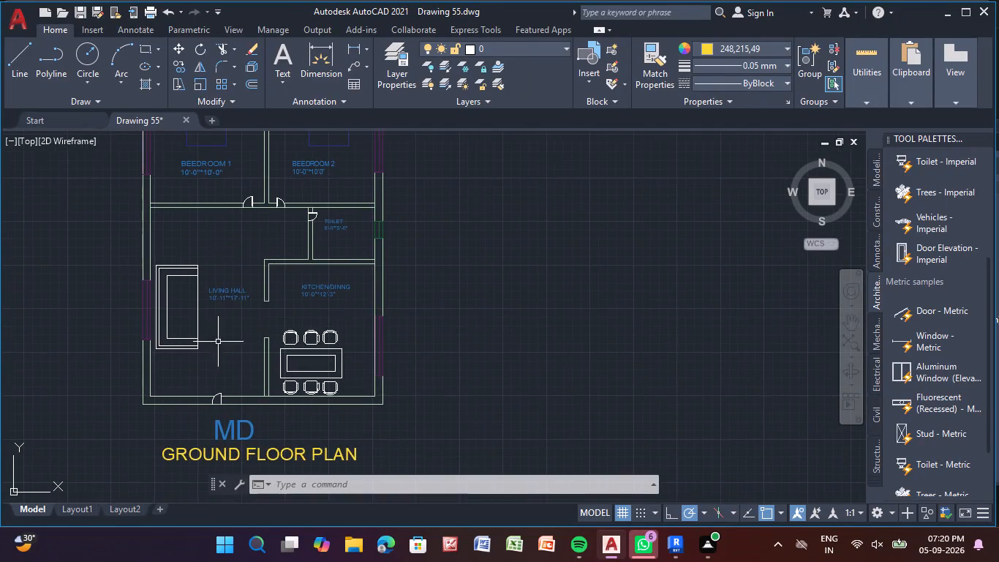
scroll(246, 268, up, 2)
middle_drag(246, 268, 257, 406)
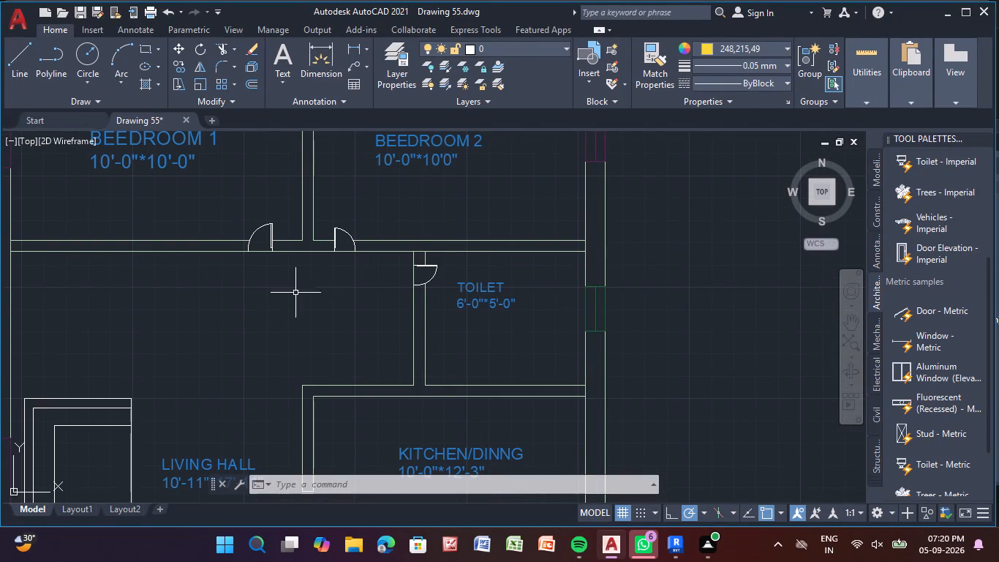
scroll(422, 271, up, 3)
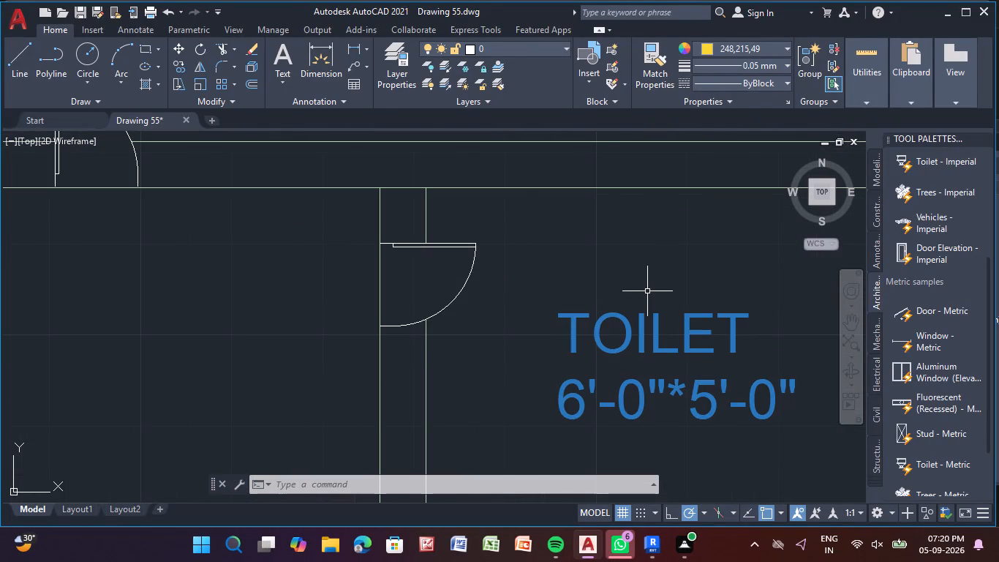
scroll(648, 290, down, 4)
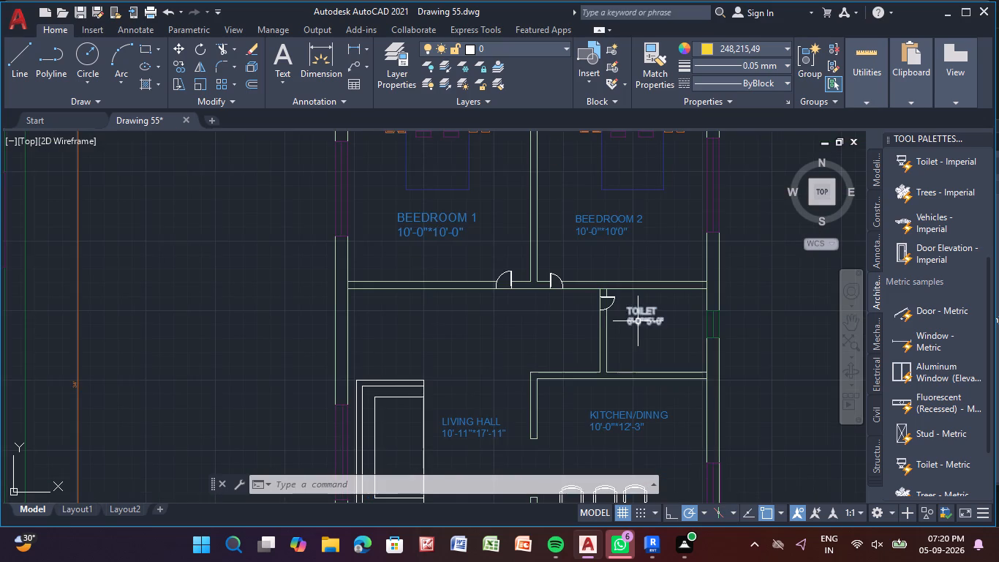
scroll(638, 319, down, 4)
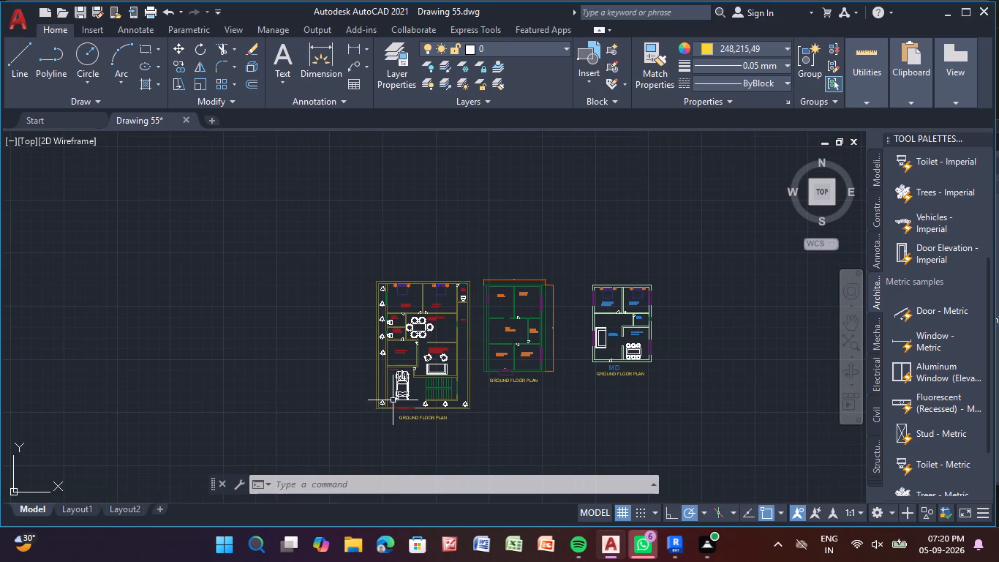
scroll(398, 393, up, 2)
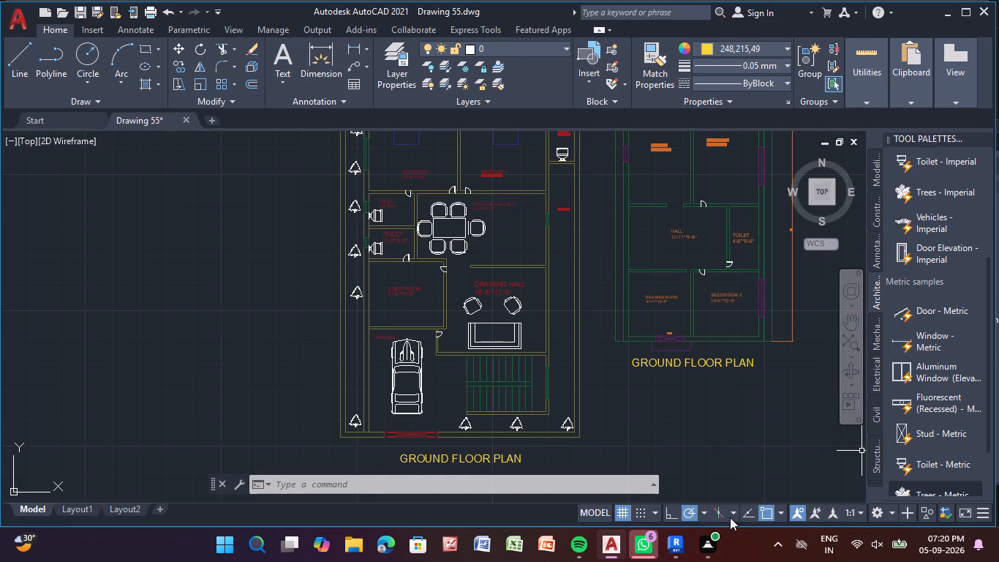
scroll(721, 511, up, 3)
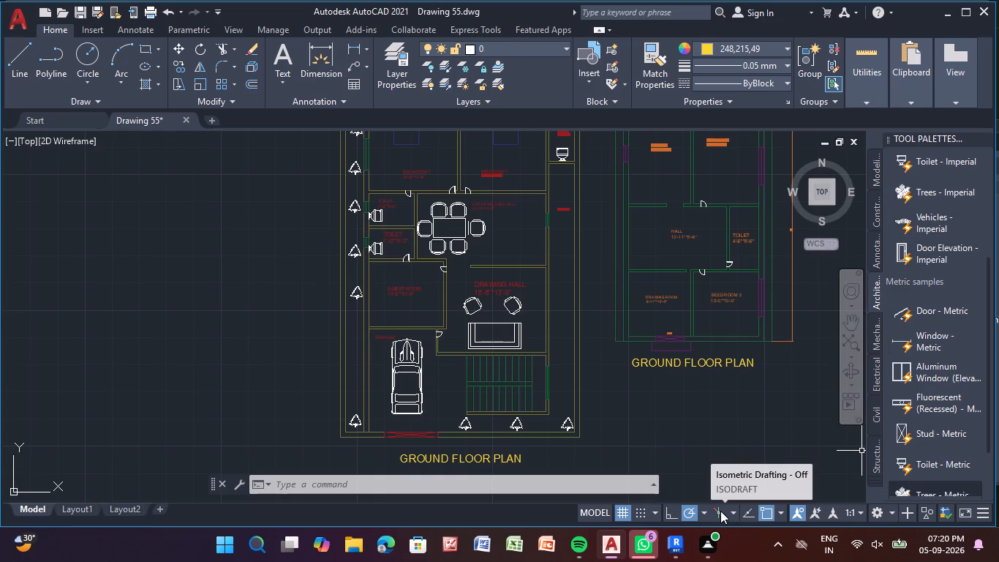
scroll(720, 511, up, 4)
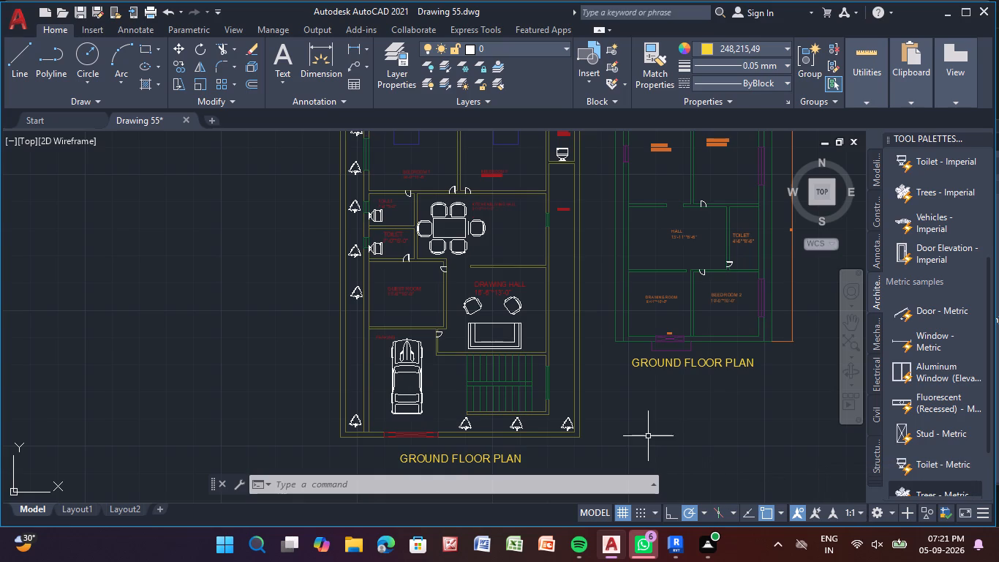
middle_drag(782, 291, 625, 287)
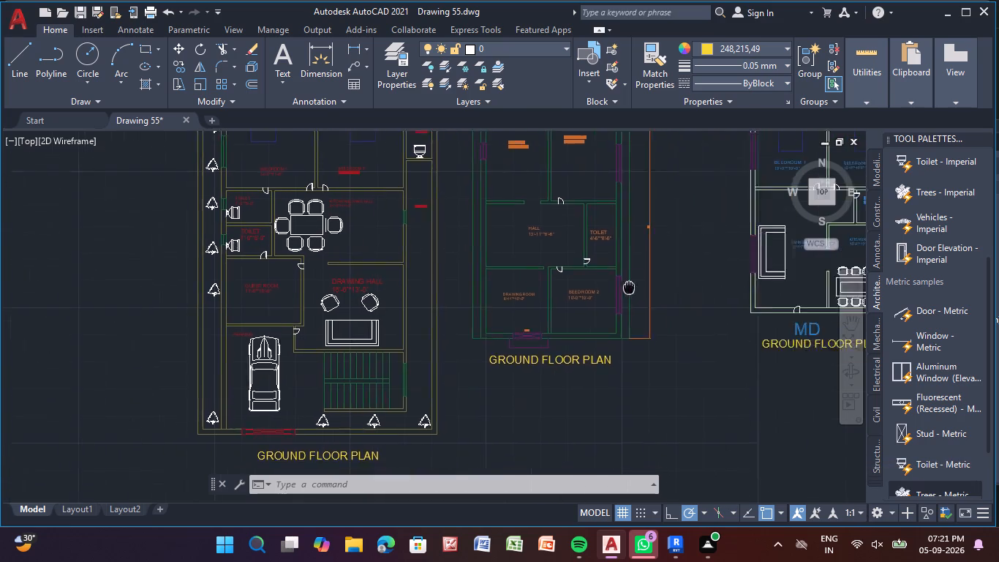
middle_drag(625, 287, 551, 419)
middle_drag(217, 268, 272, 208)
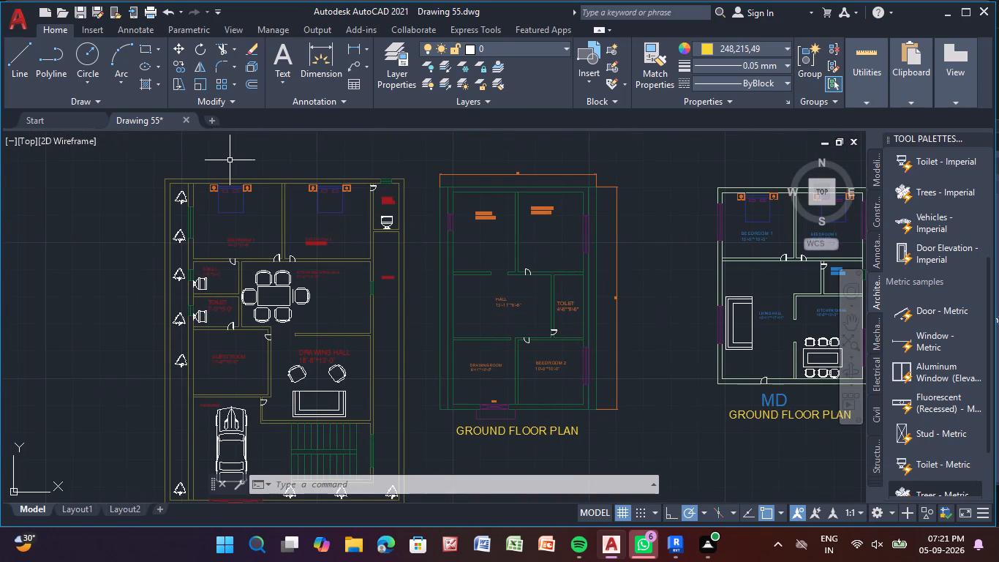
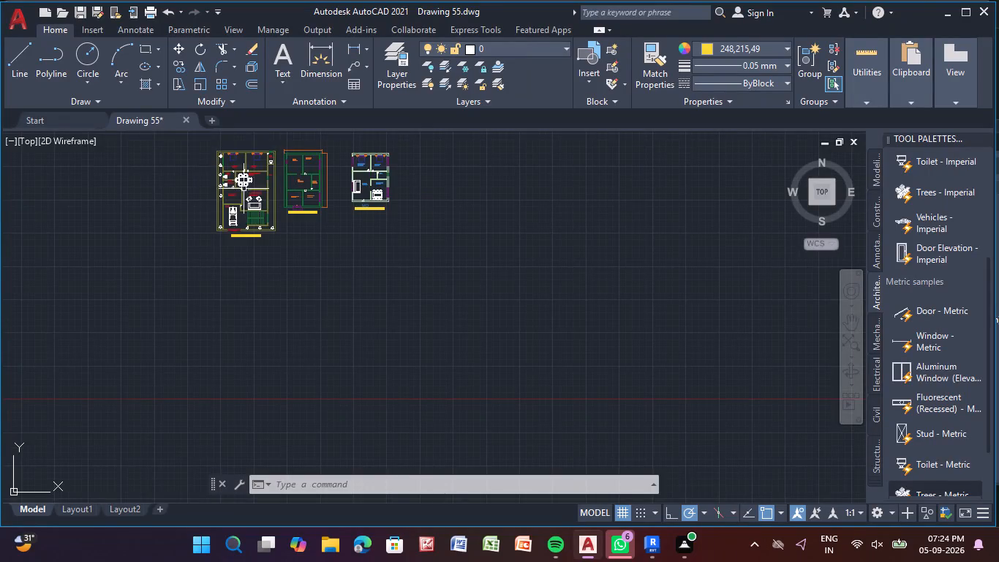
Compare the three ground floor plans, then examine the middle plan's kitchen, bedroom, hall and toilet layout up close.
middle_drag(269, 199, 229, 298)
scroll(263, 272, up, 3)
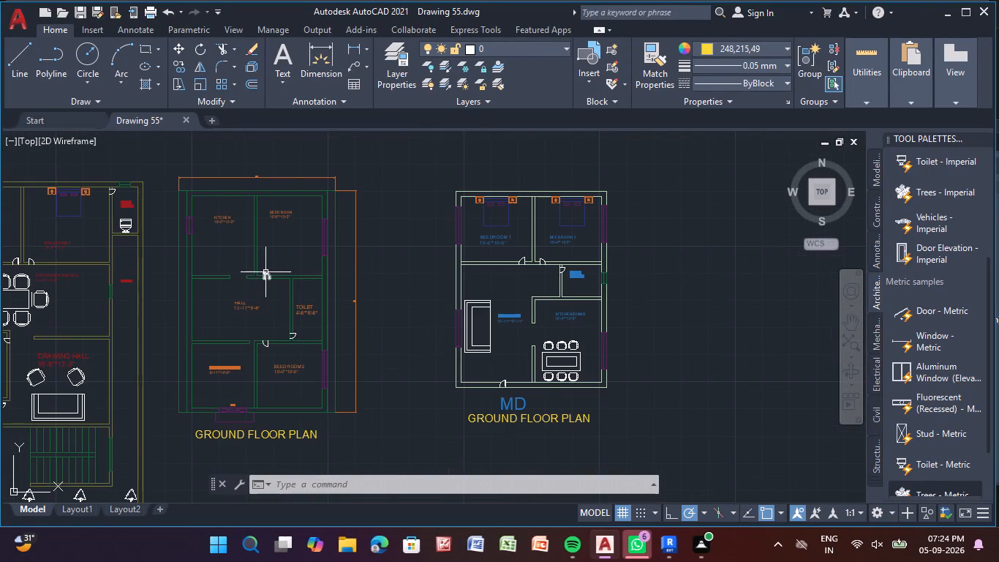
middle_drag(467, 299, 264, 304)
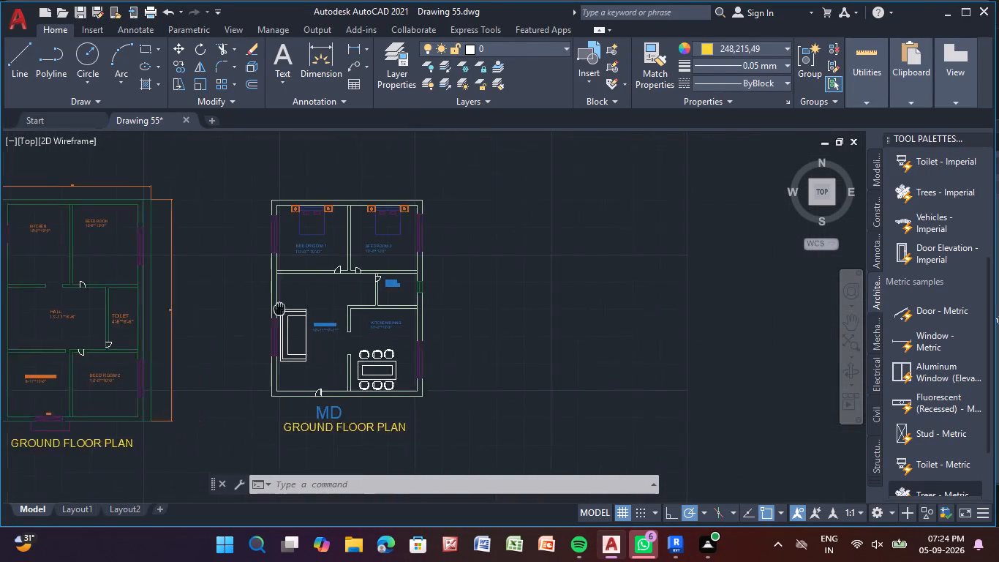
middle_drag(264, 304, 0, 238)
middle_drag(95, 236, 543, 270)
scroll(380, 241, down, 2)
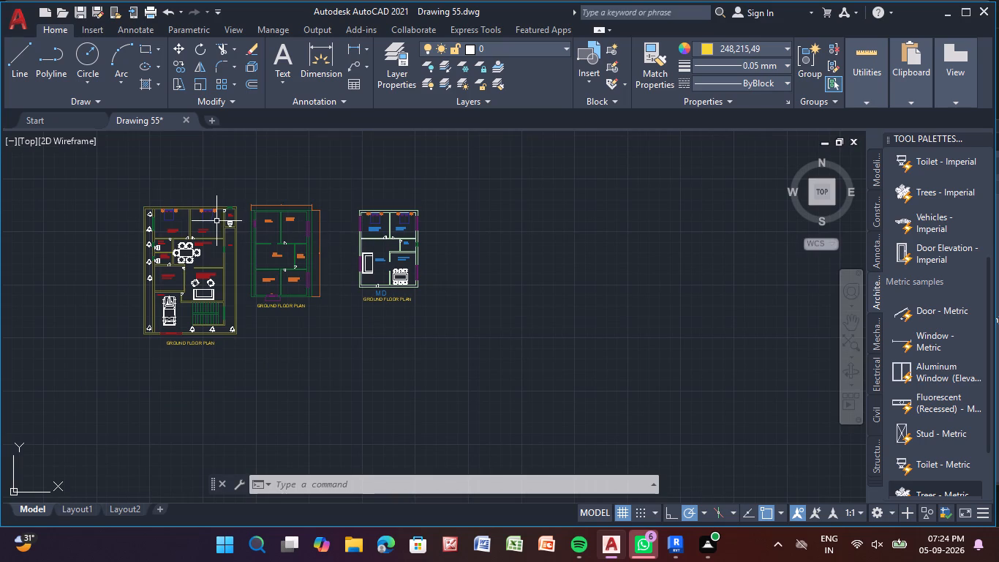
scroll(227, 219, up, 2)
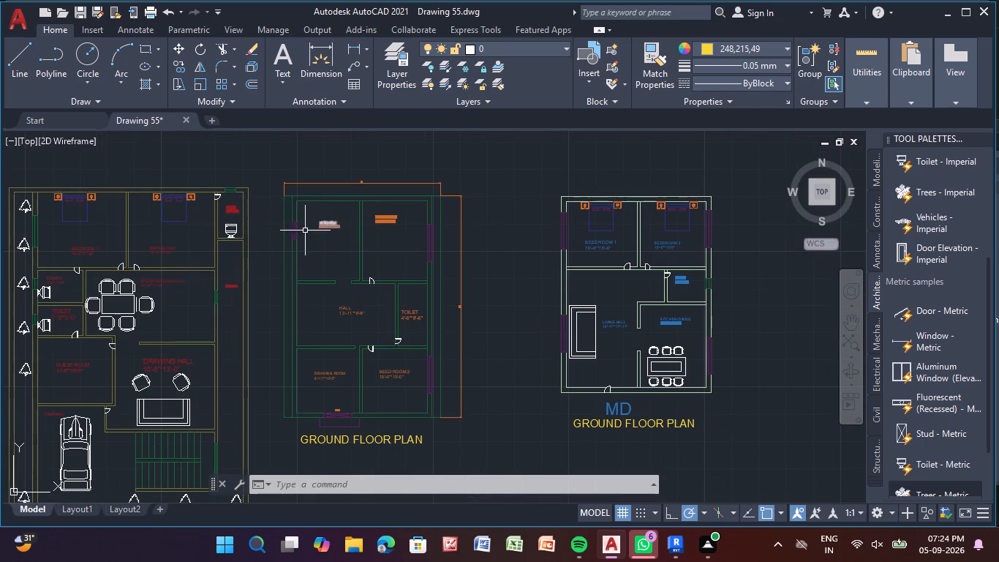
scroll(267, 219, up, 2)
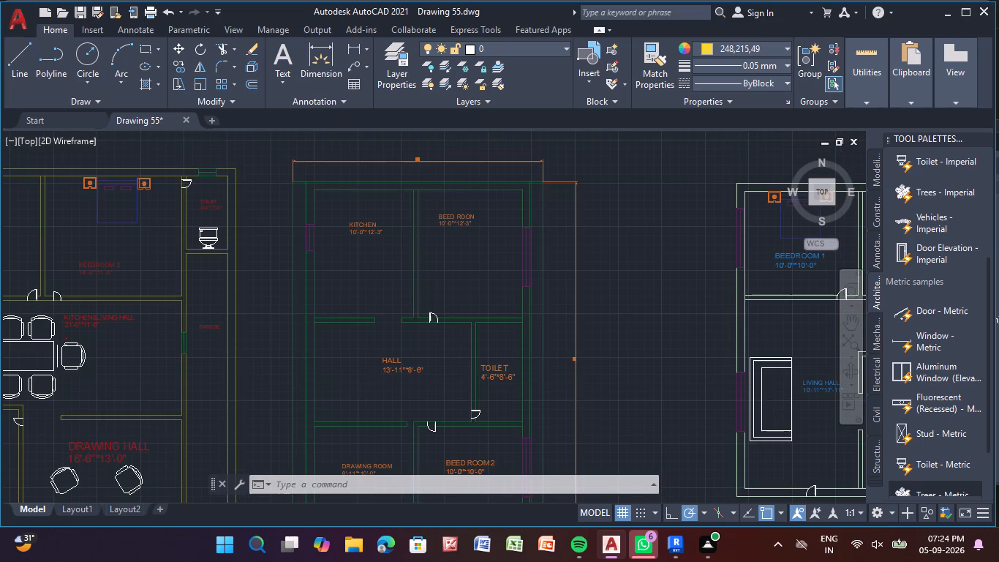
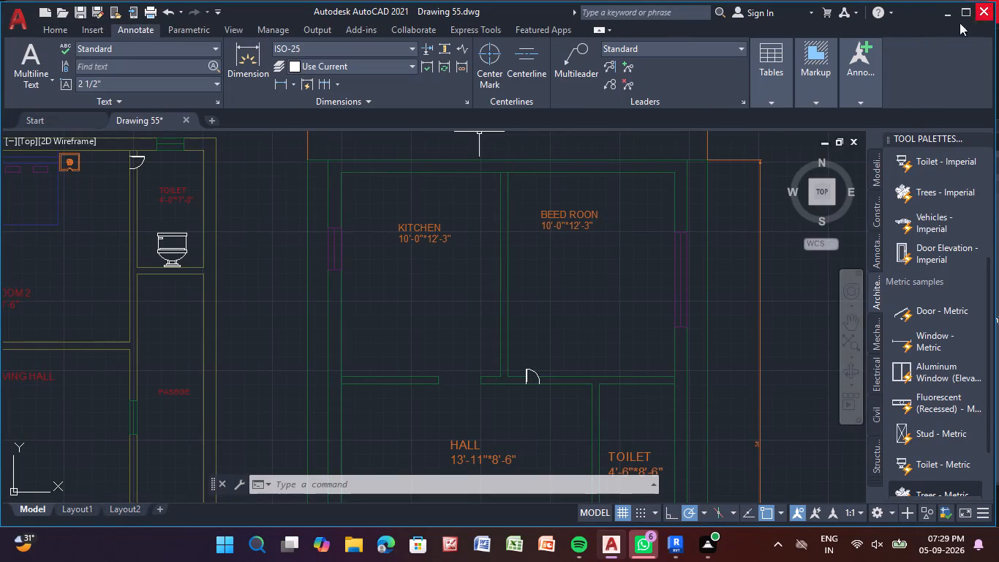
Examine the furnished plan's bedroom, toilet and passage area, and look over all three ground floor plans together.
scroll(877, 132, down, 4)
scroll(670, 211, up, 3)
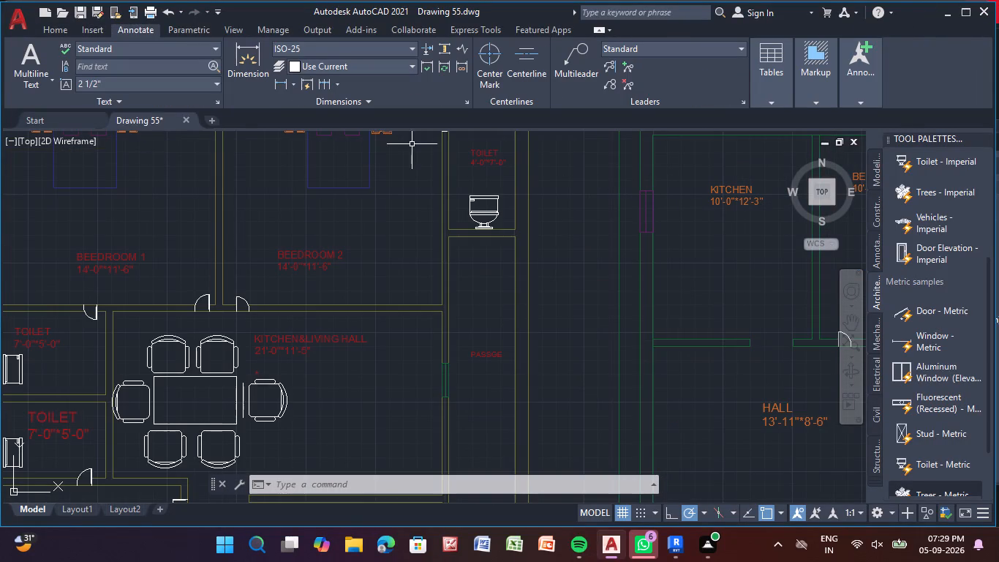
key(Escape)
key(Escape)
key(Escape)
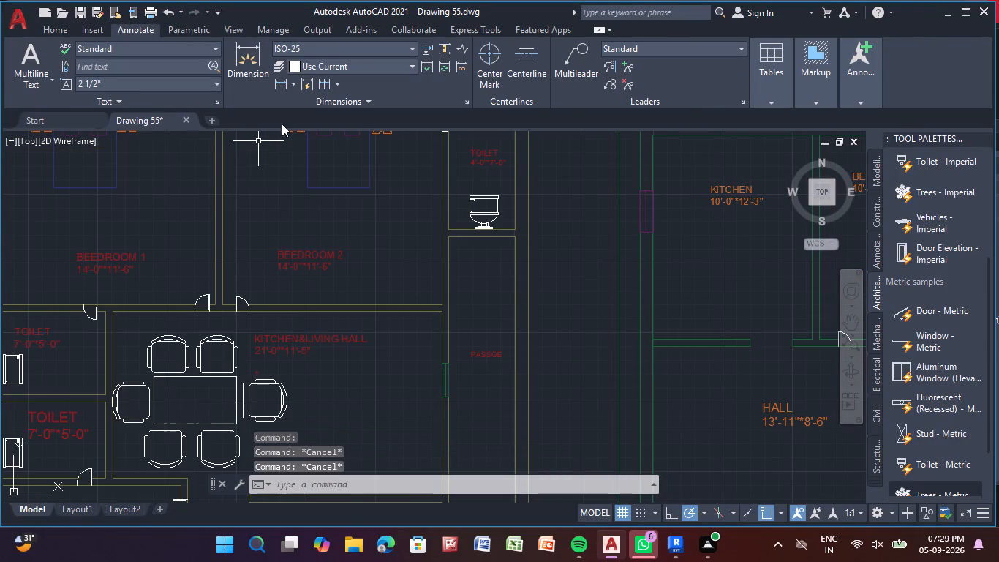
click(50, 28)
scroll(137, 165, down, 3)
scroll(306, 186, down, 2)
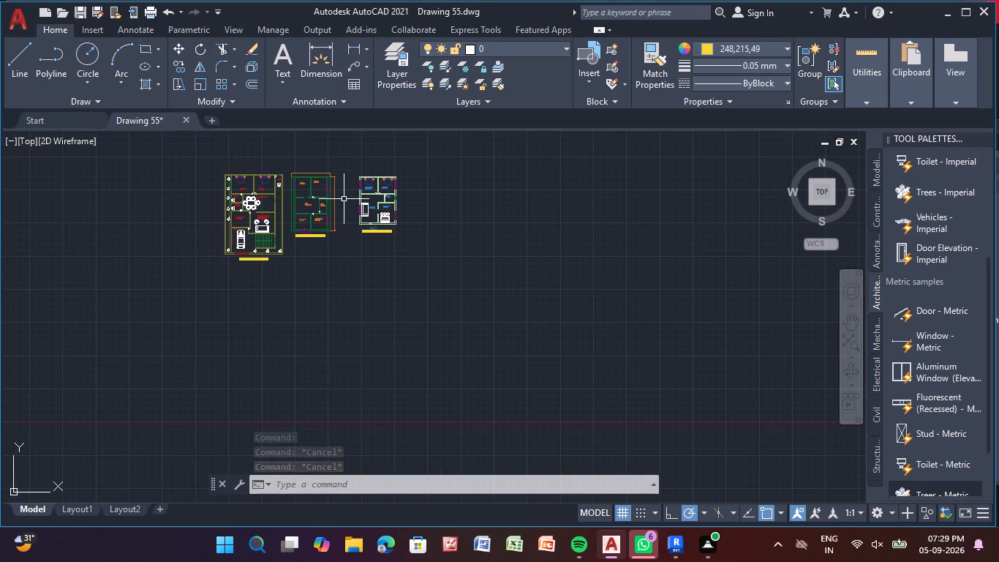
middle_drag(337, 239, 361, 281)
scroll(360, 272, up, 2)
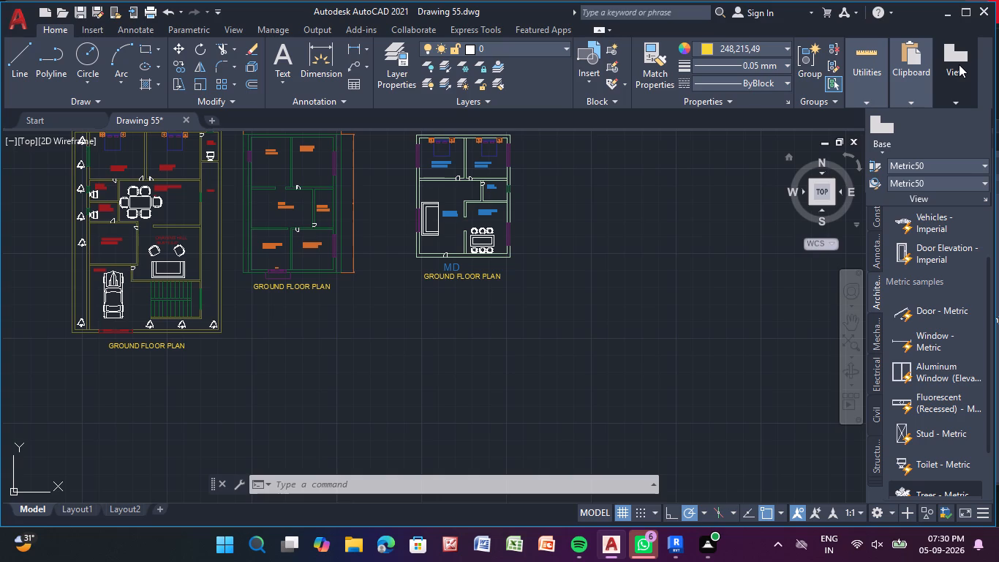
Close the program, saving the changes to Drawing 55.dwg.
click(984, 10)
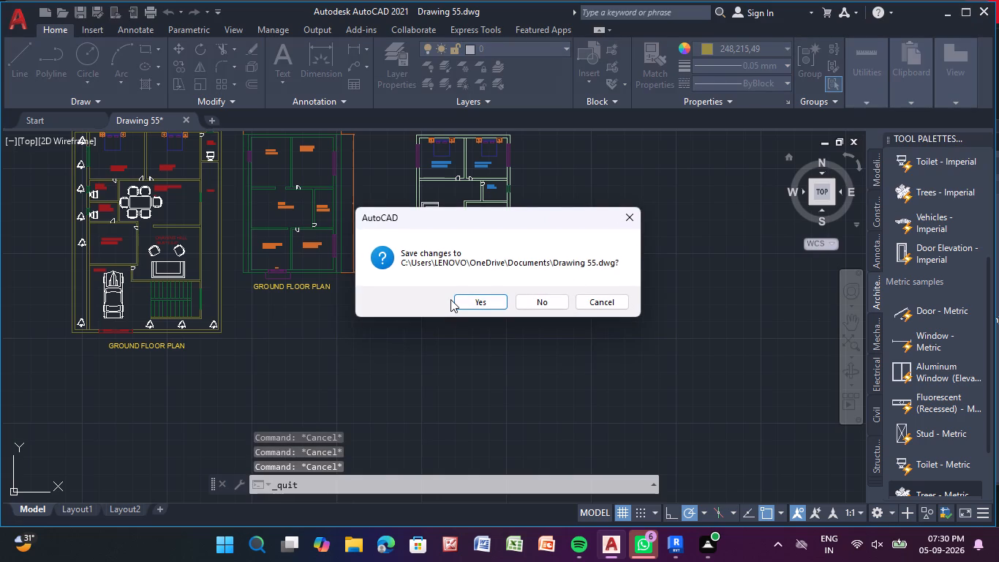
click(451, 299)
click(478, 299)
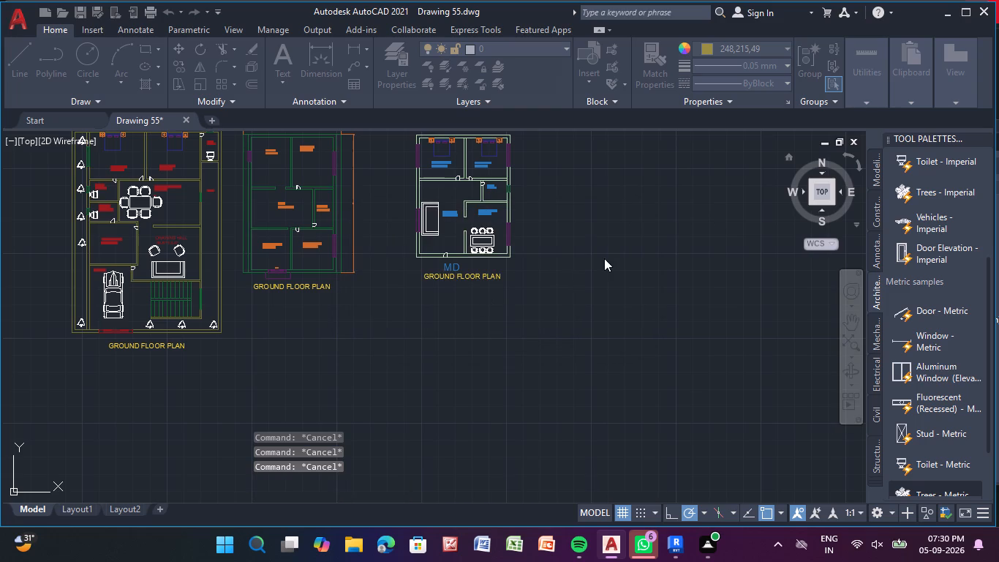
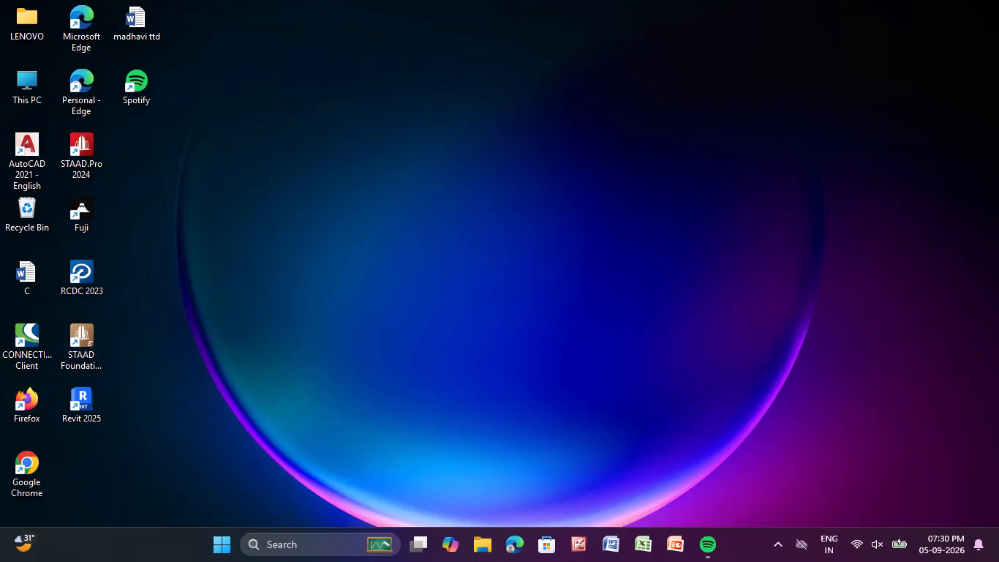
Search the computer for the Fuji app and launch it.
click(304, 552)
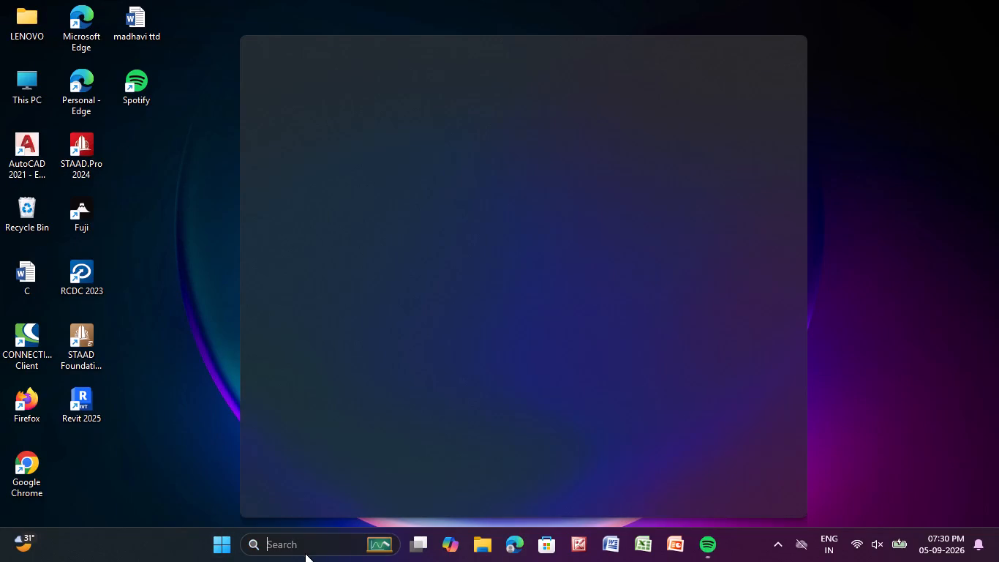
key(f)
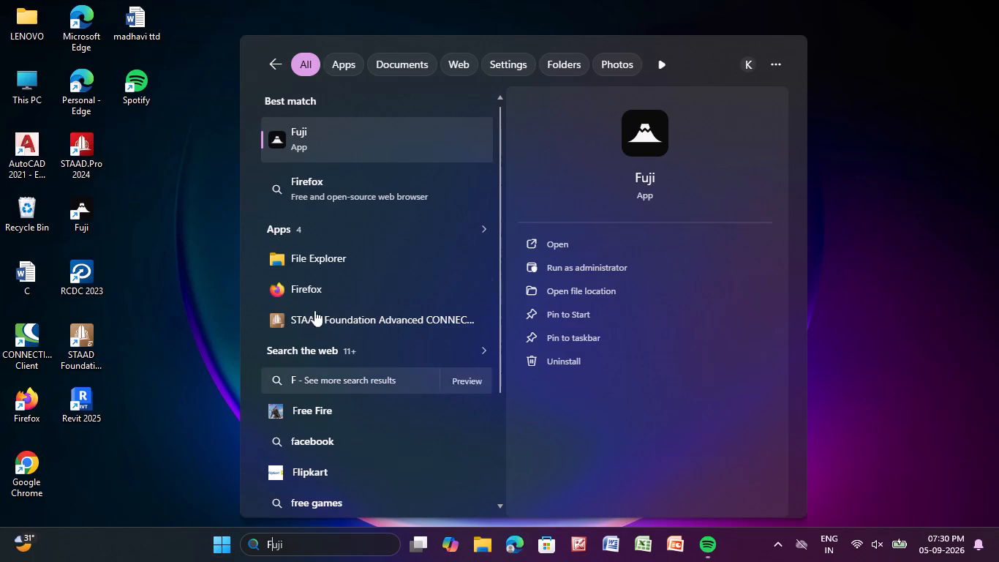
click(390, 121)
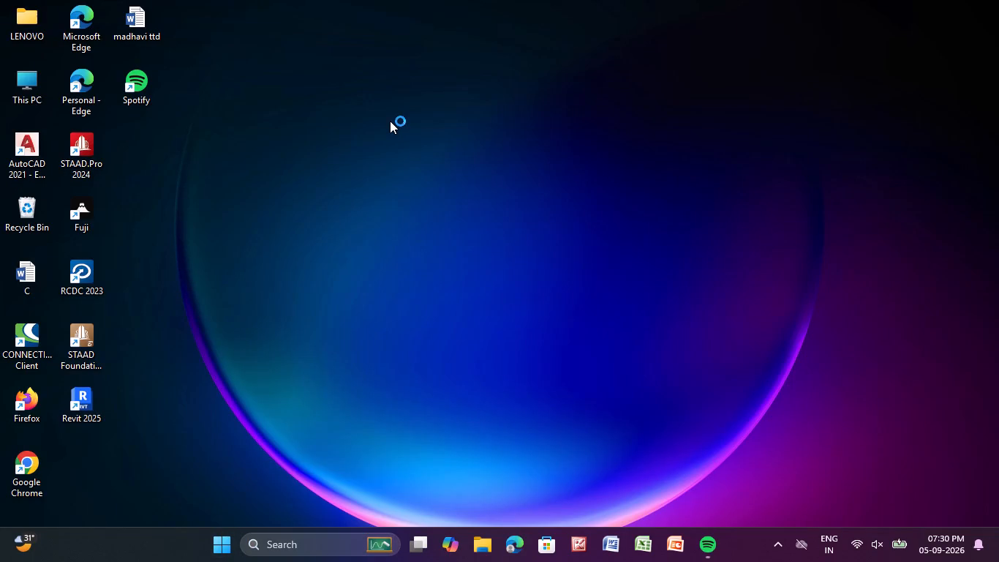
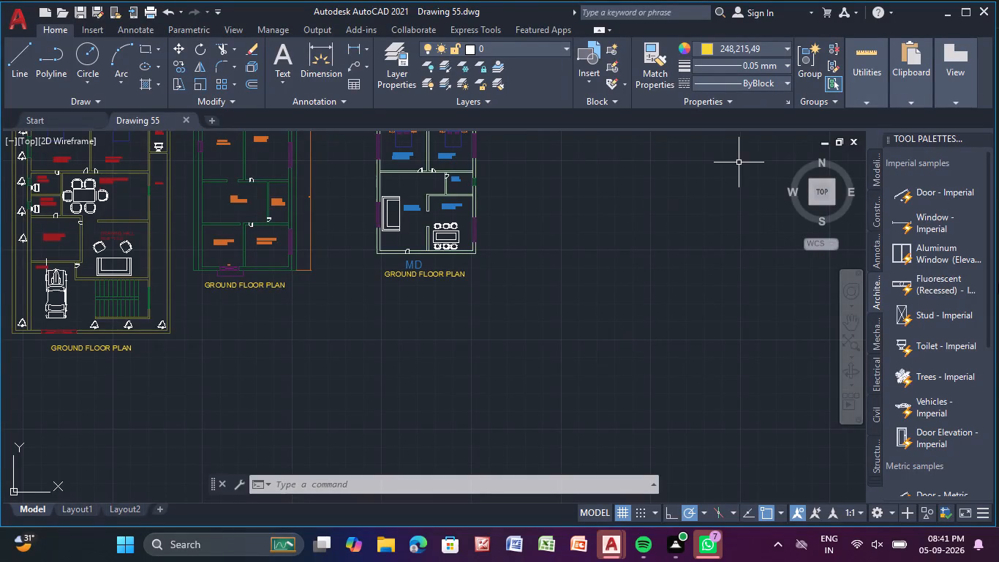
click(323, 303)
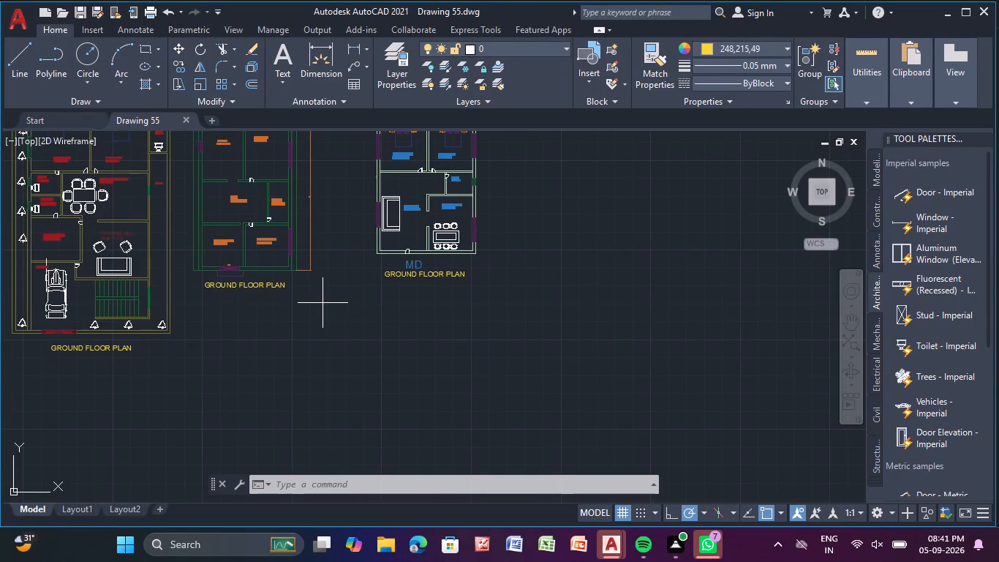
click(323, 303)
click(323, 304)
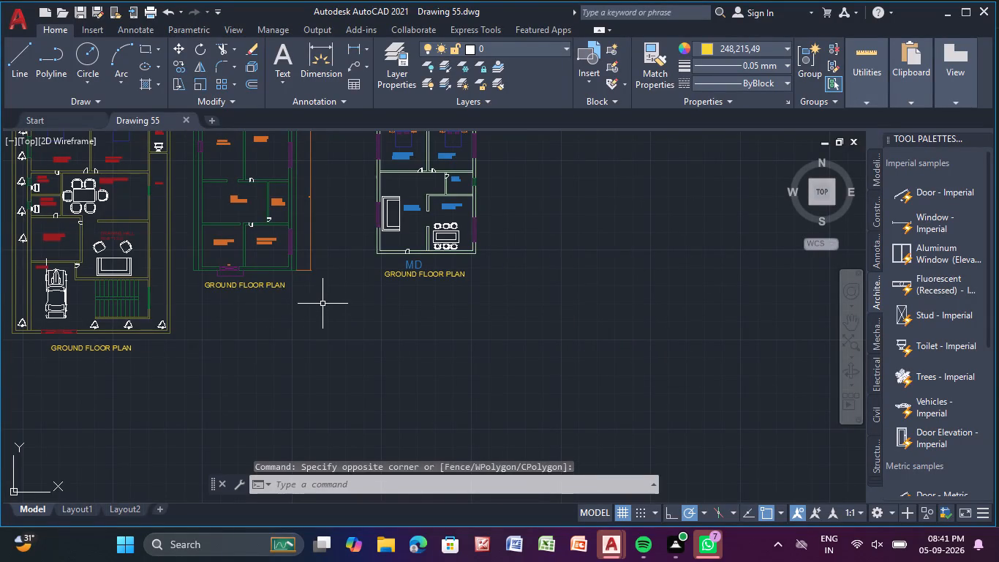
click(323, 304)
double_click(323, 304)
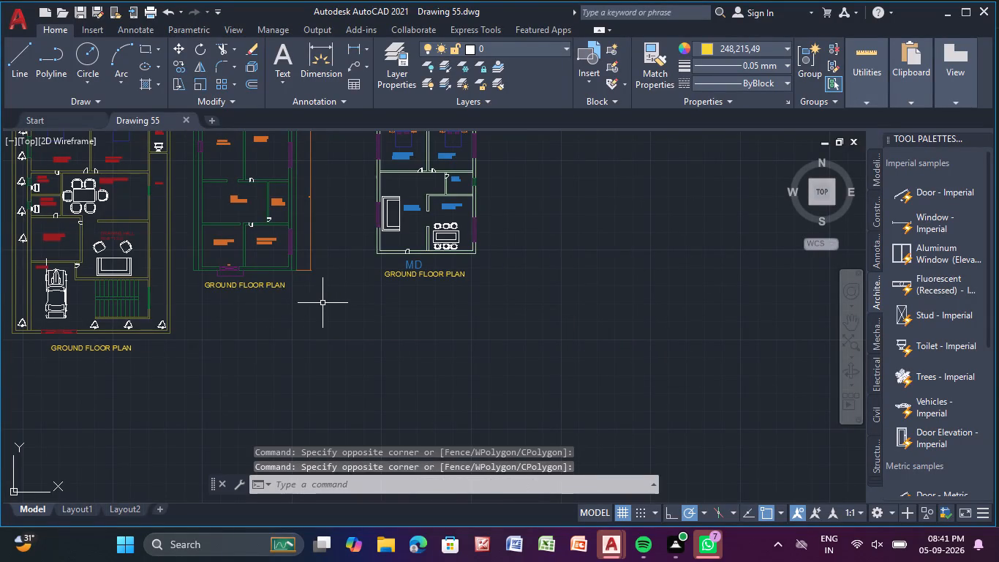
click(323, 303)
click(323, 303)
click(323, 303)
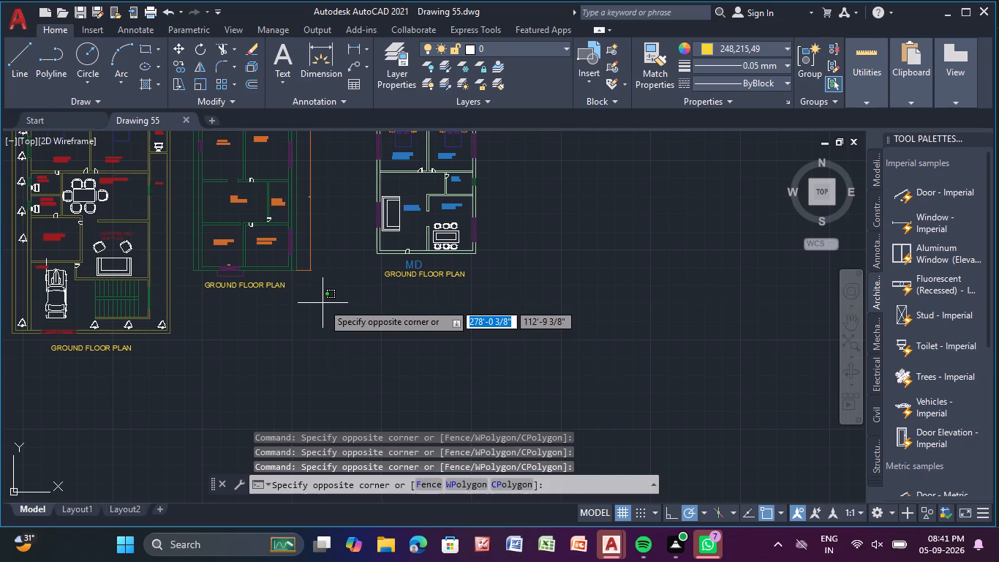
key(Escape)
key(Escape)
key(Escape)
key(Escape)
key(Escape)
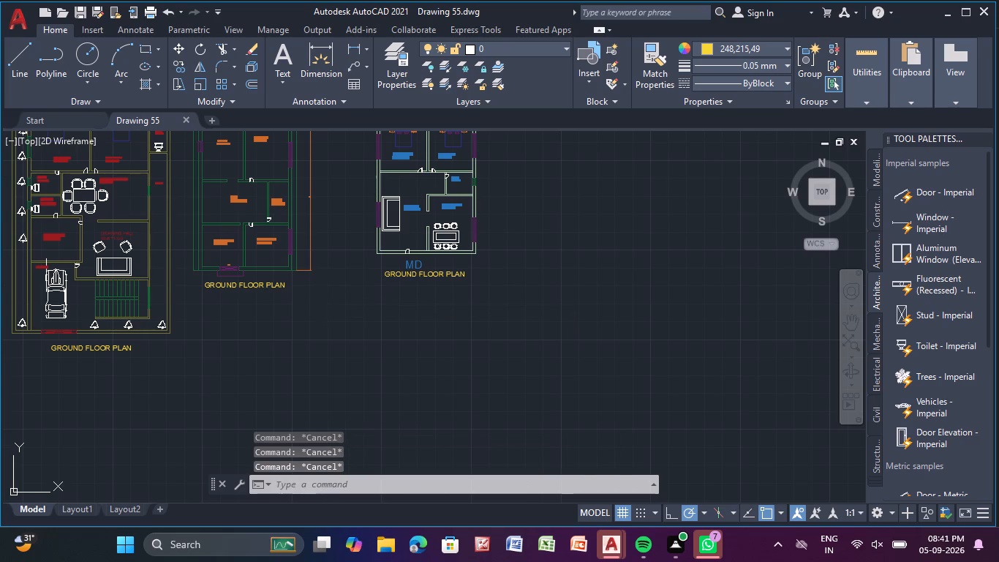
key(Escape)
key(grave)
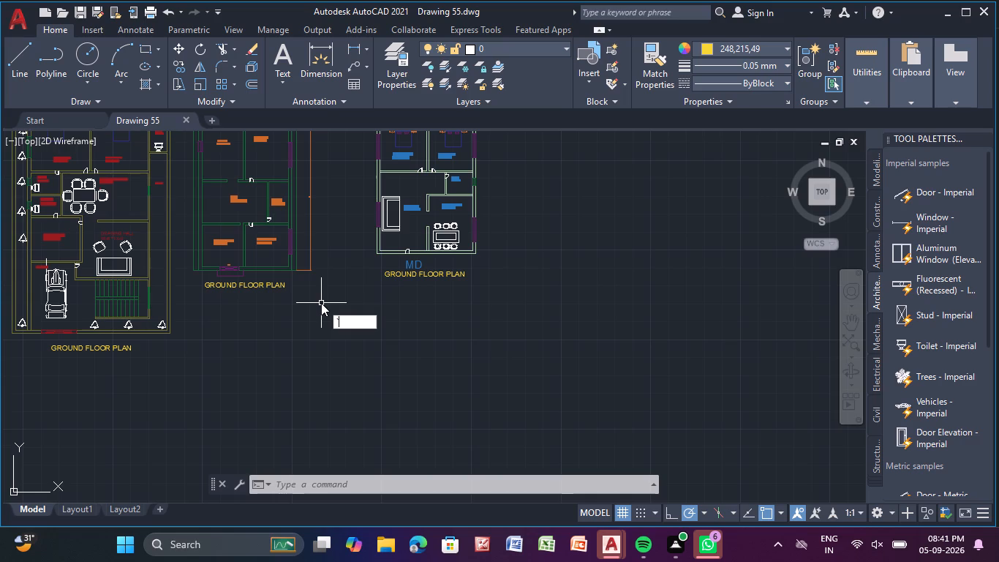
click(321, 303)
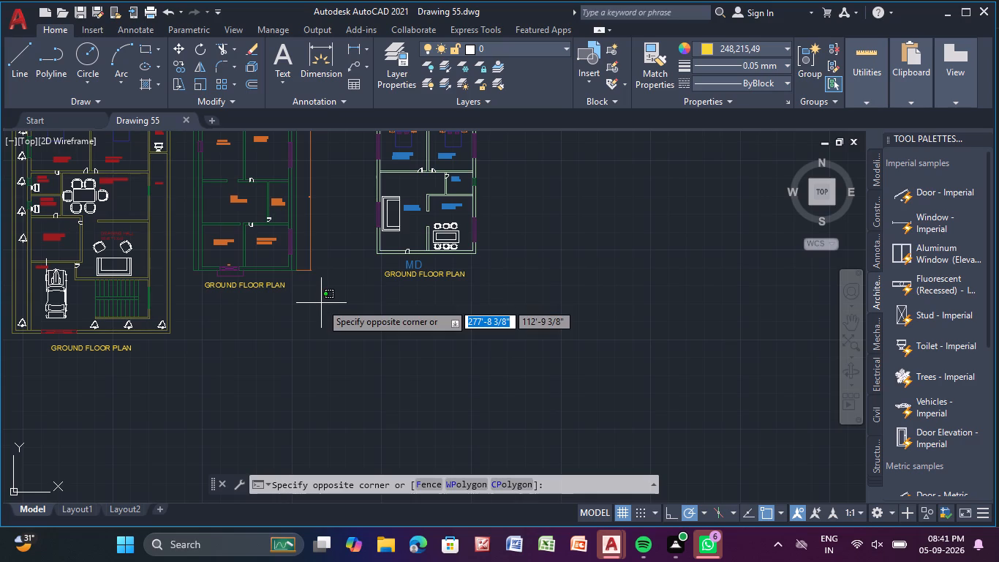
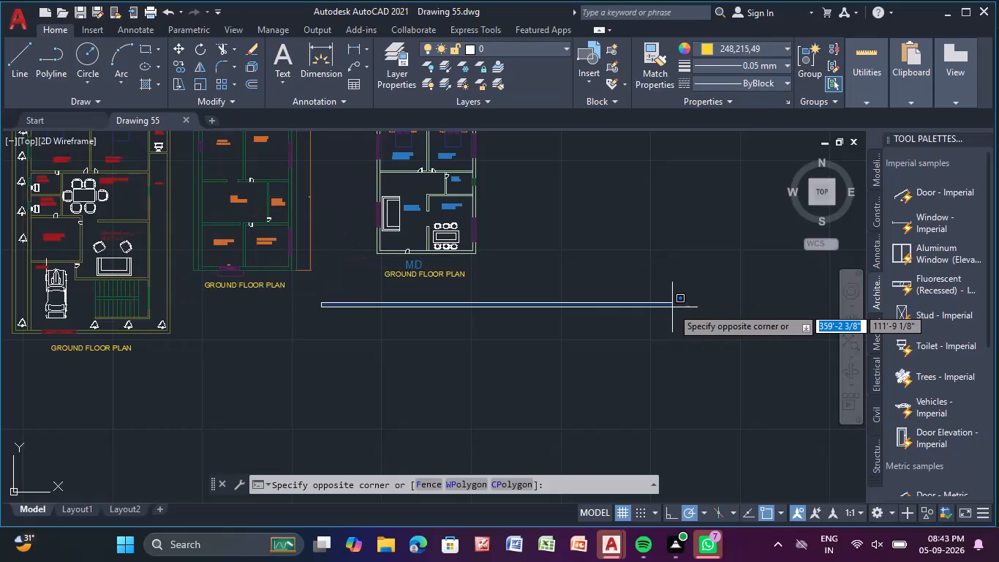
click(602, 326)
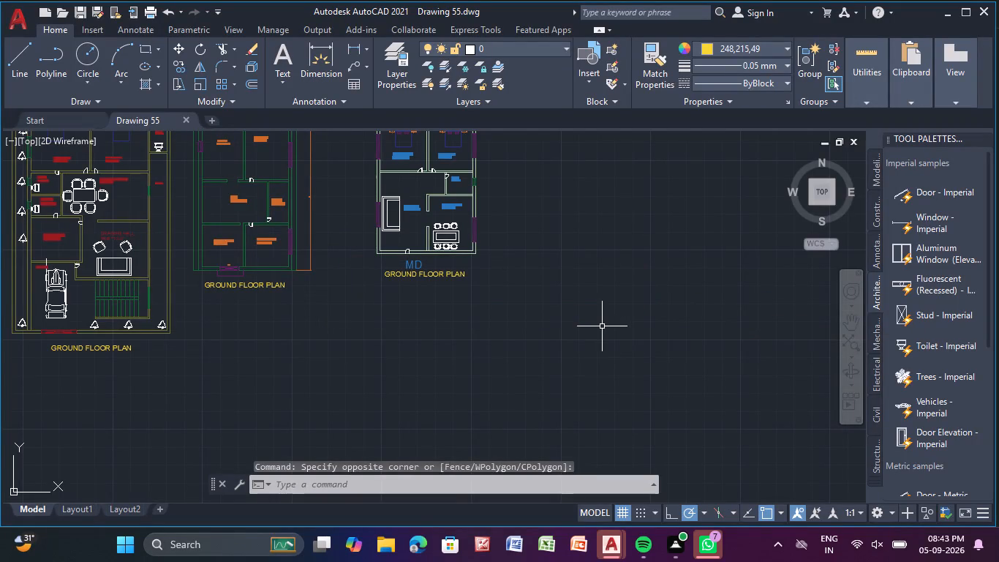
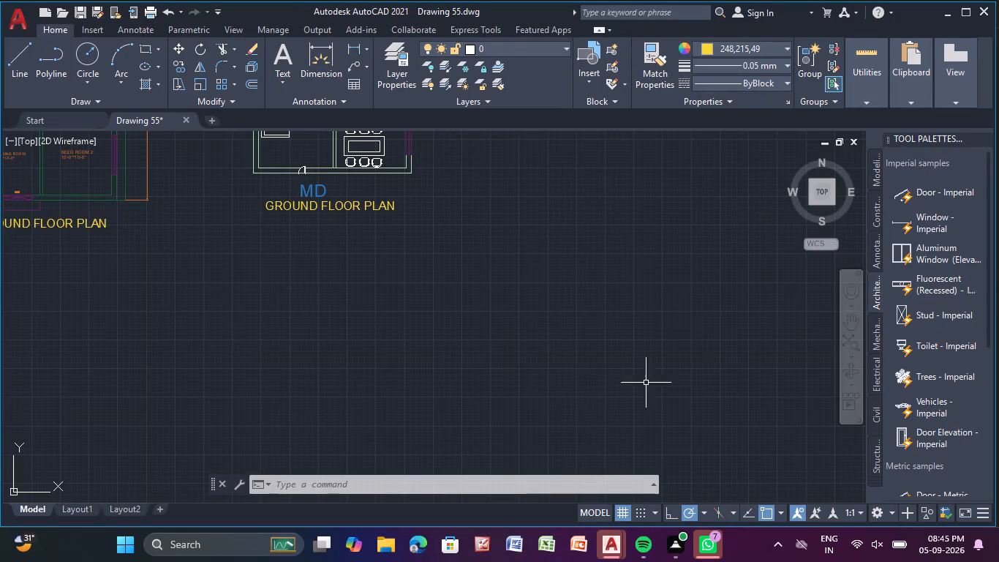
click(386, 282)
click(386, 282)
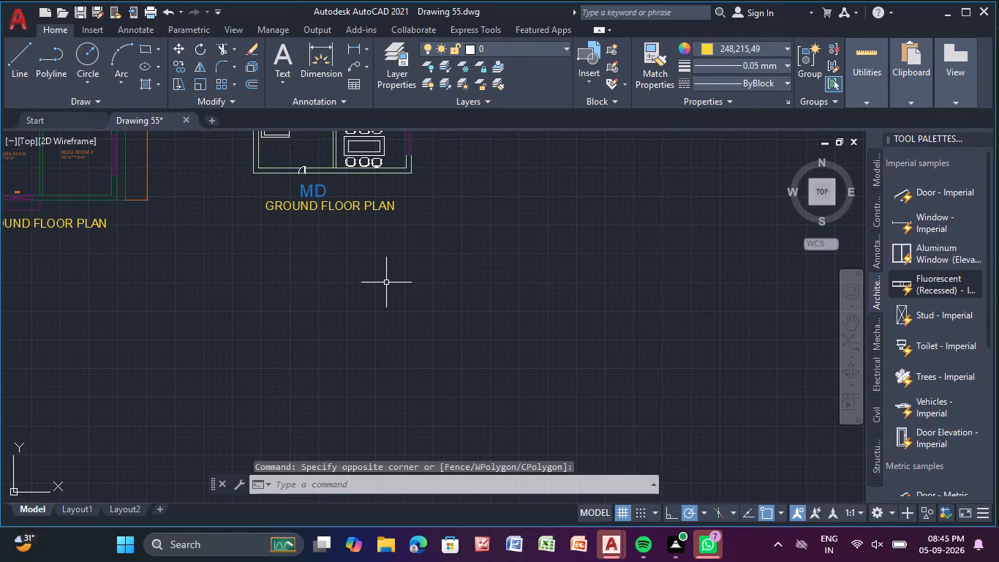
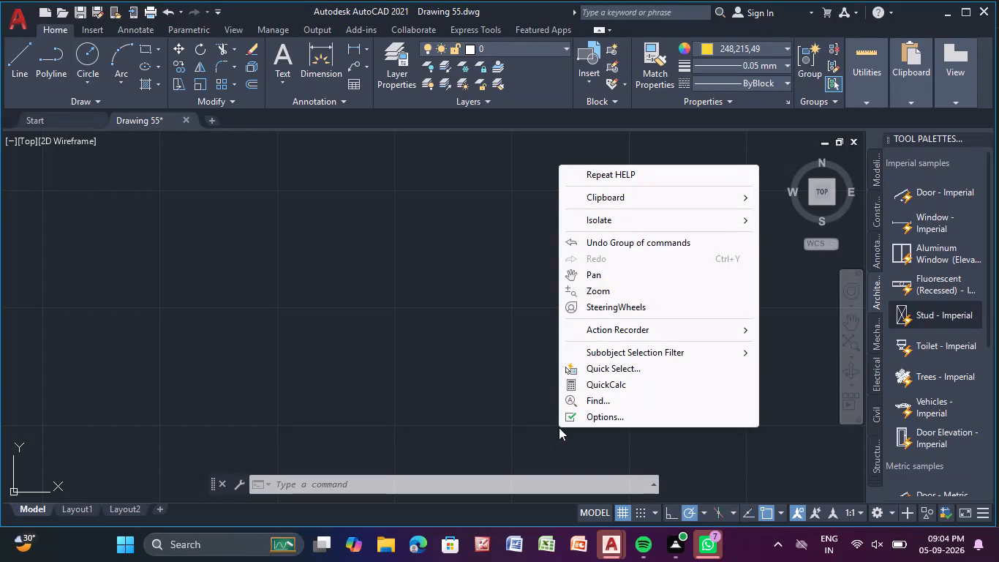
Dismiss the shortcut options and stray selection window, and undo the last zoom change to return to the ground floor plans.
double_click(431, 392)
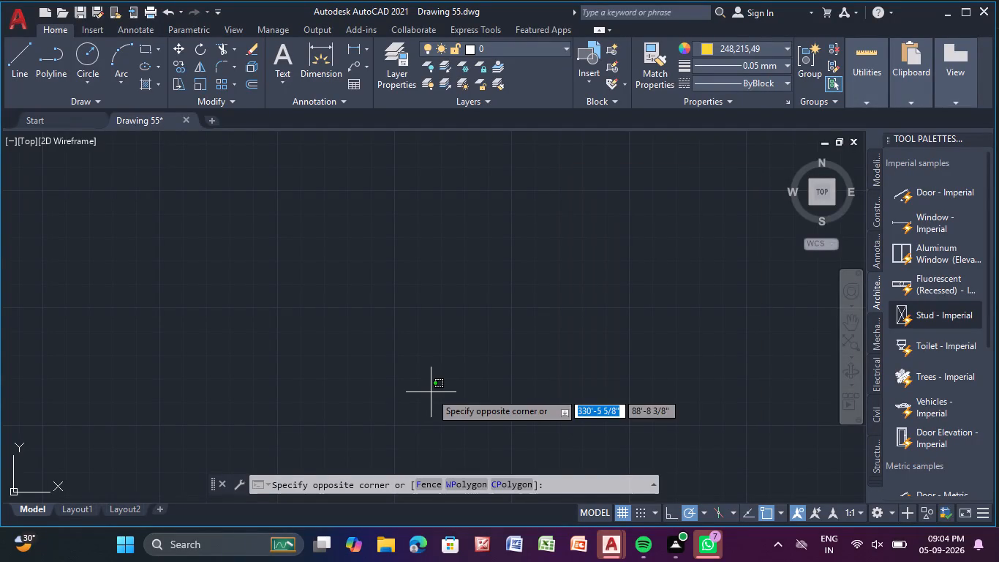
key(Escape)
key(Escape)
key(Escape)
key(ctrl+z)
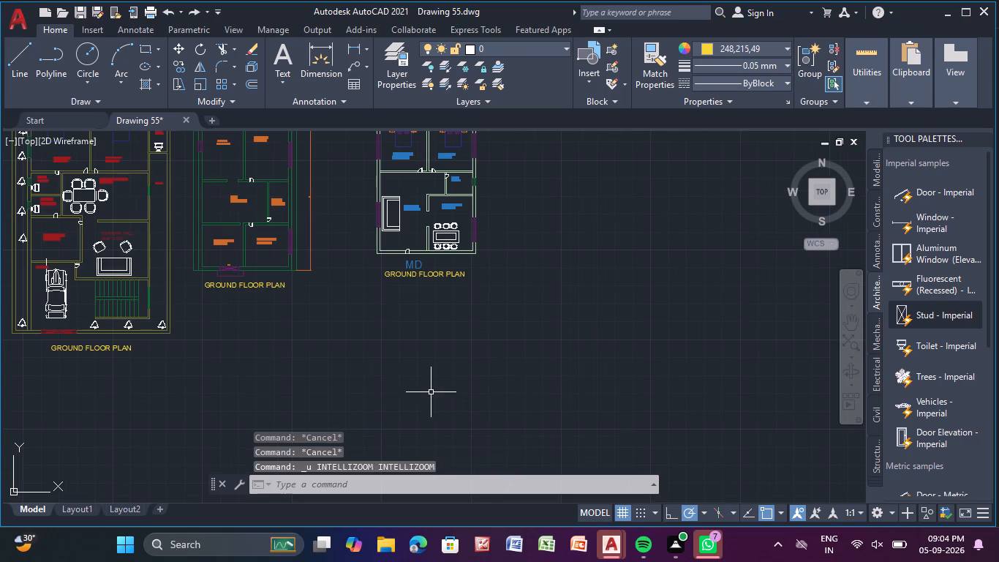
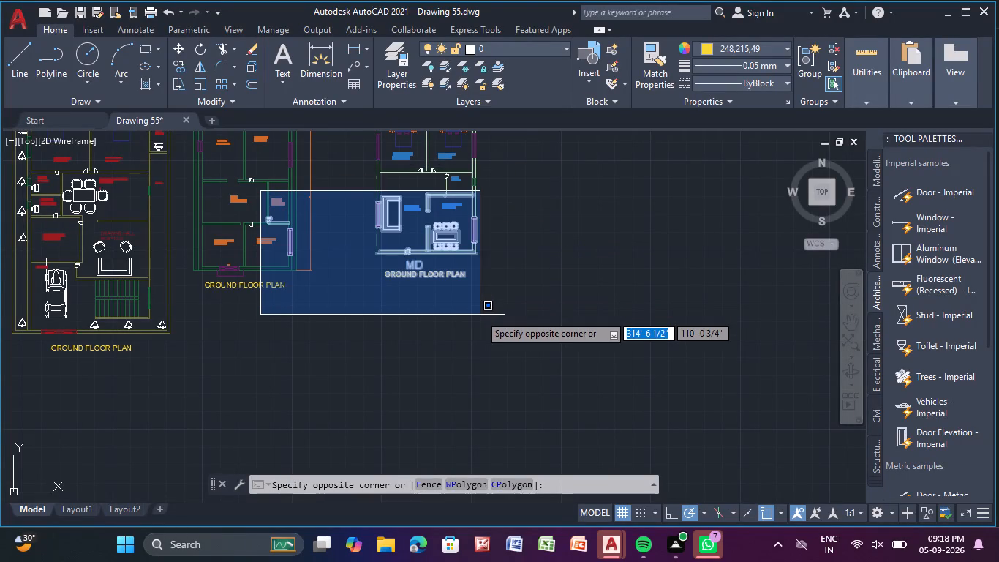
Cancel the unfinished selection window around the MD ground floor plan and clear any active command.
key(Escape)
key(Escape)
key(Escape)
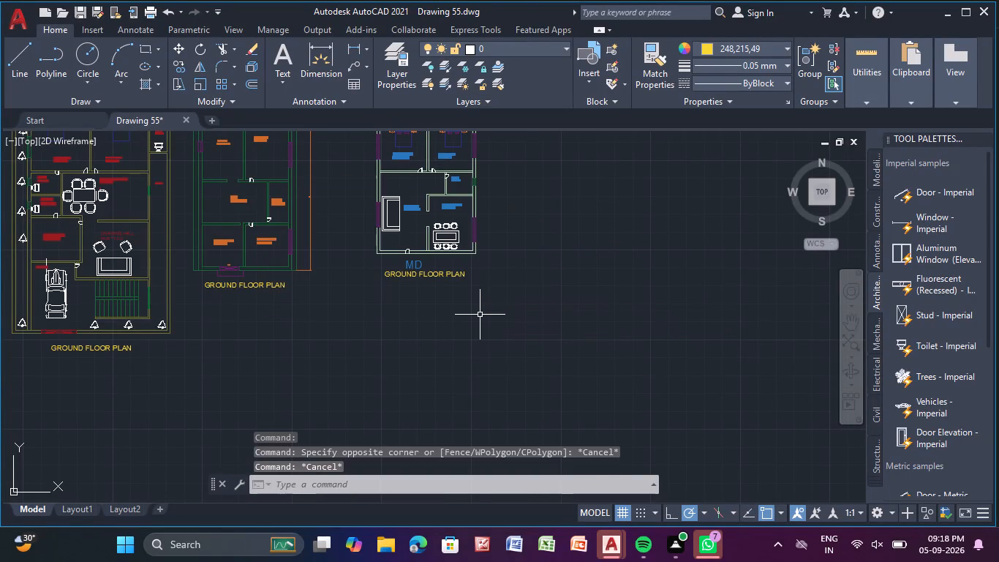
key(Escape)
key(Escape)
key(Escape)
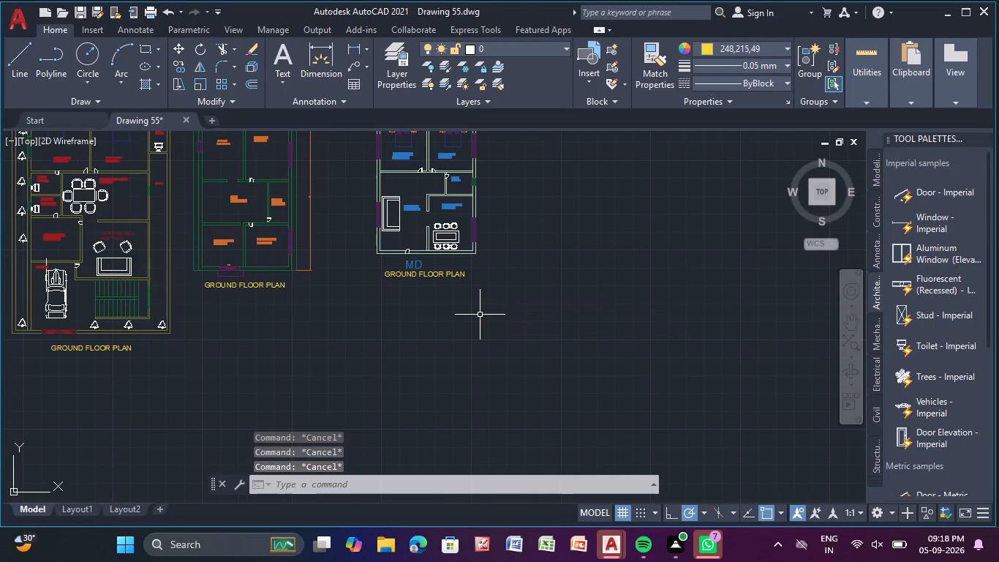
key(Escape)
key(Escape)
key(Escape)
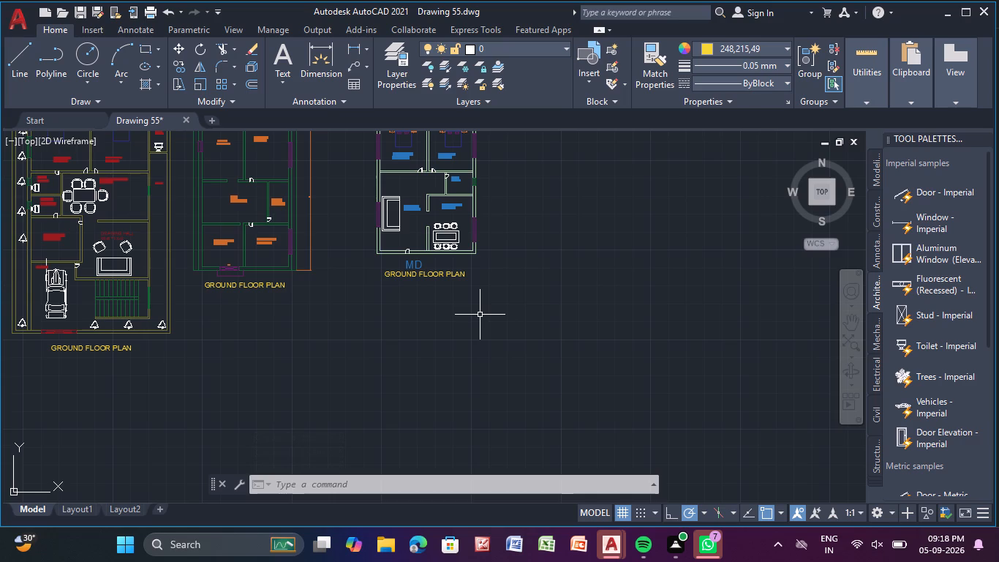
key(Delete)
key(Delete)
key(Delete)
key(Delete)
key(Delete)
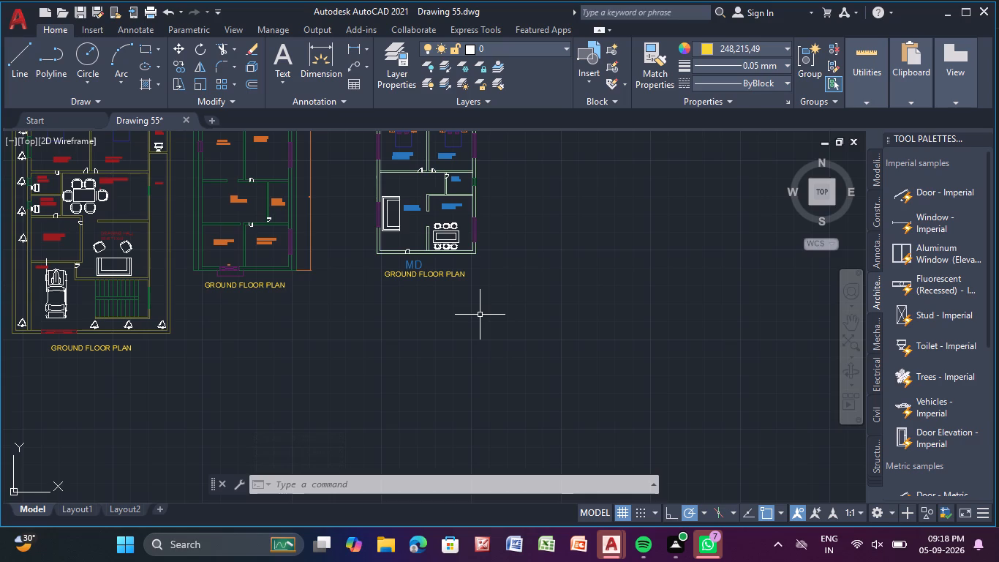
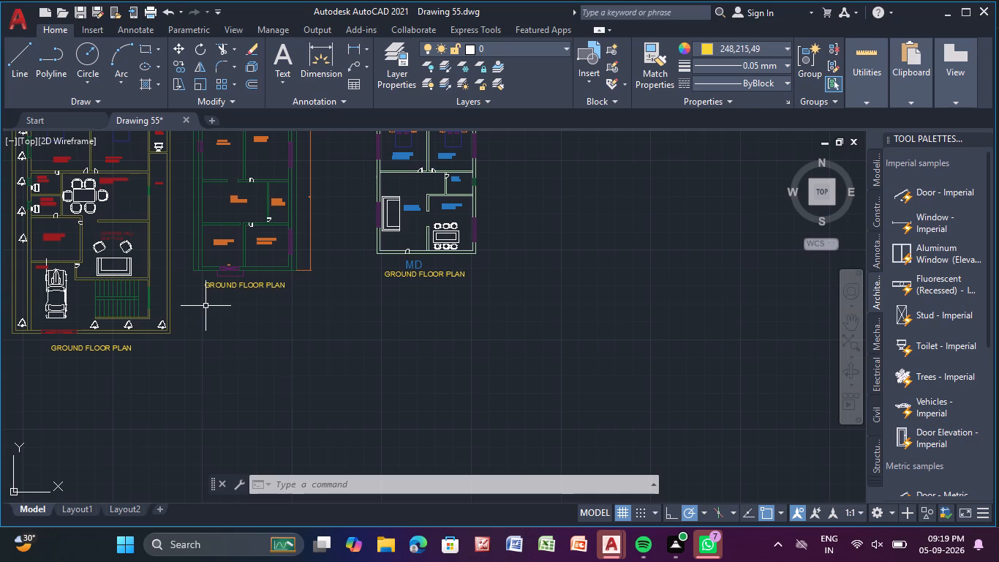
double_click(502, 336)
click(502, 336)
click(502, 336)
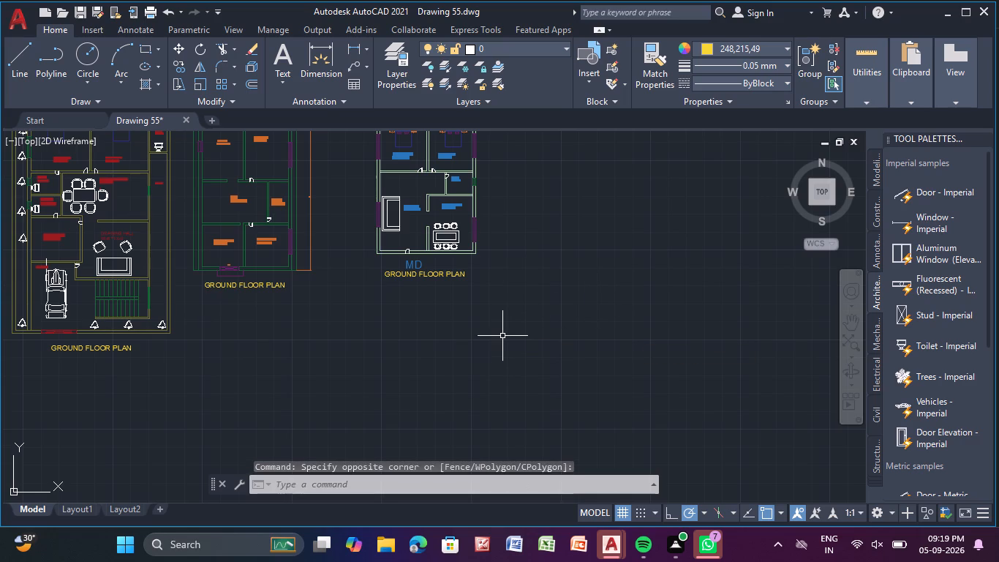
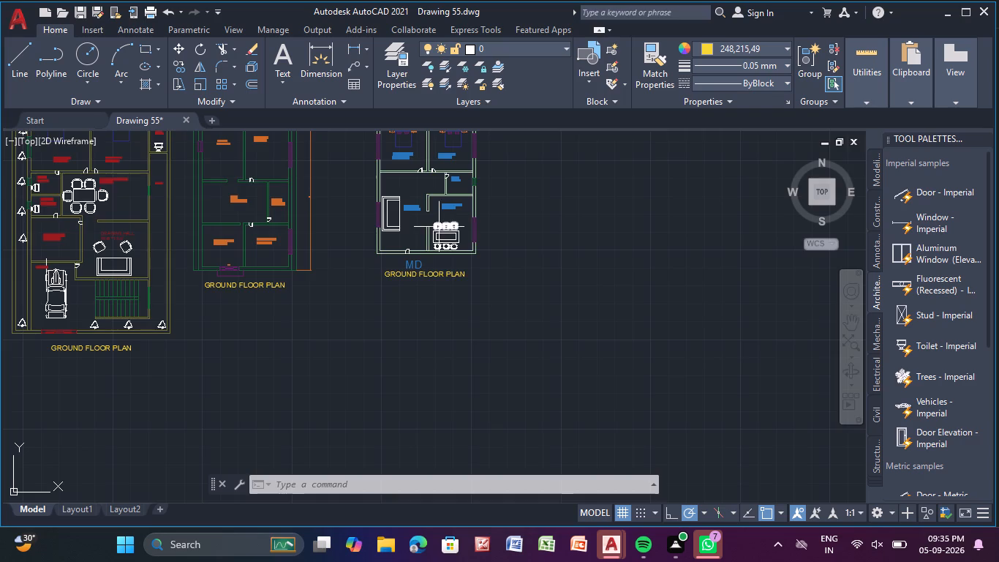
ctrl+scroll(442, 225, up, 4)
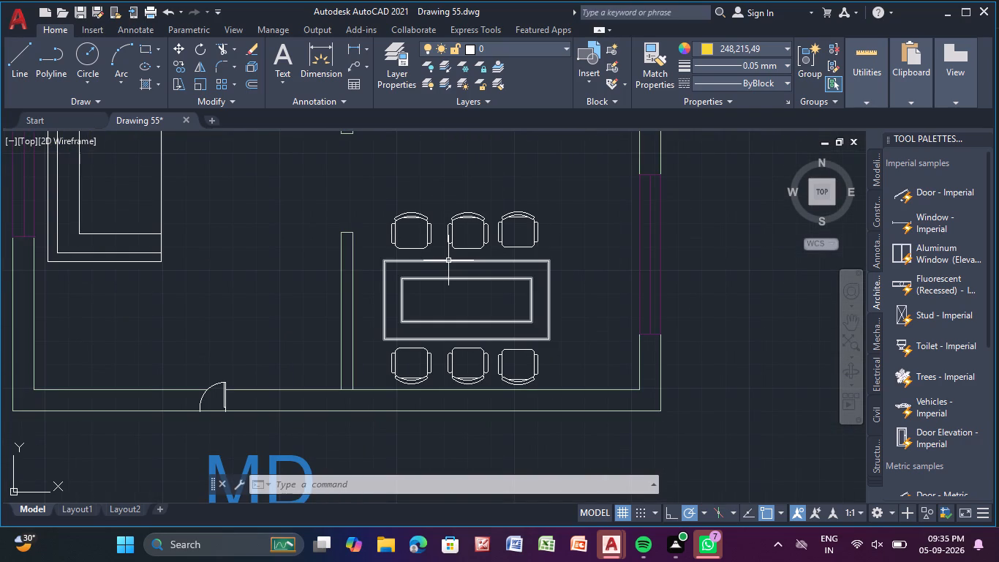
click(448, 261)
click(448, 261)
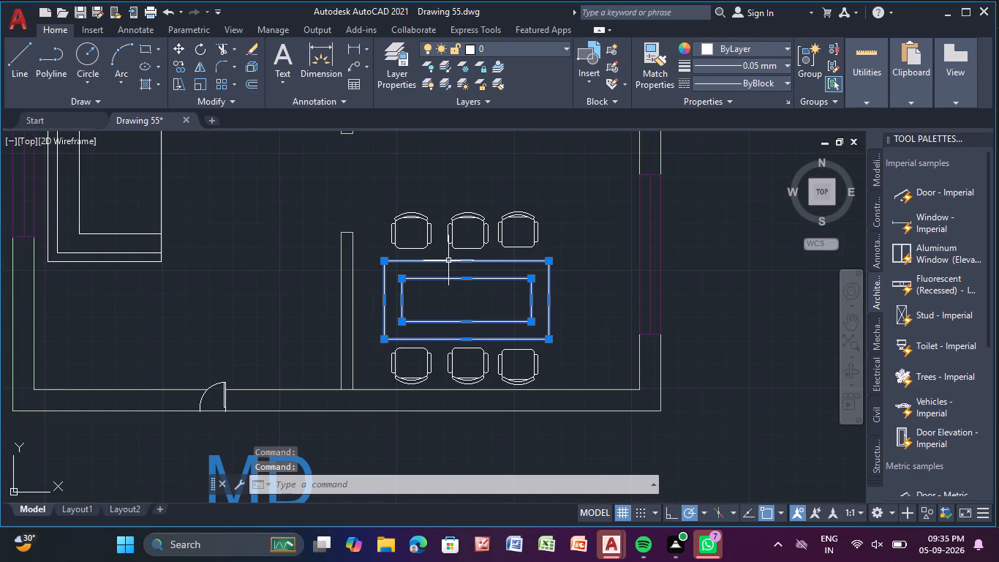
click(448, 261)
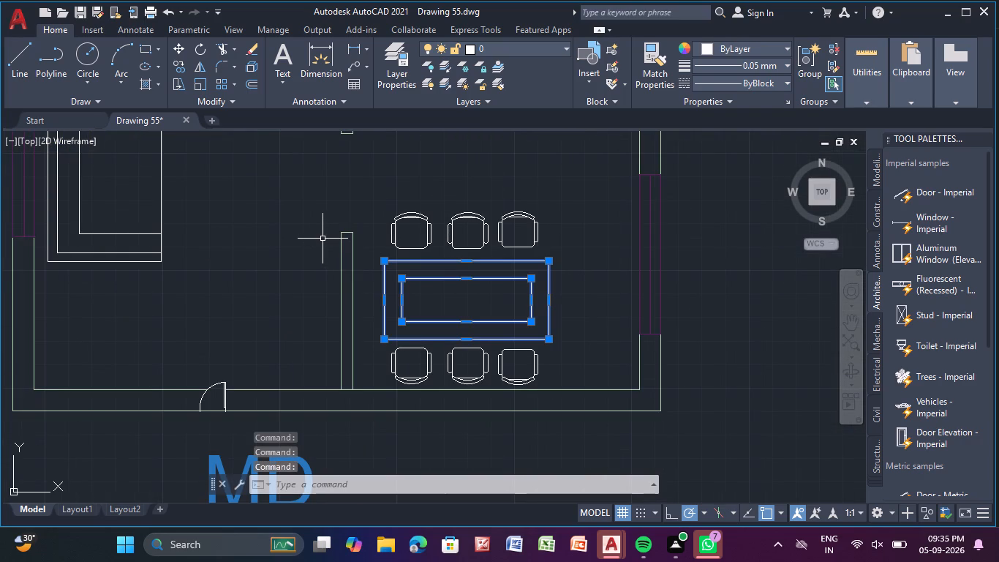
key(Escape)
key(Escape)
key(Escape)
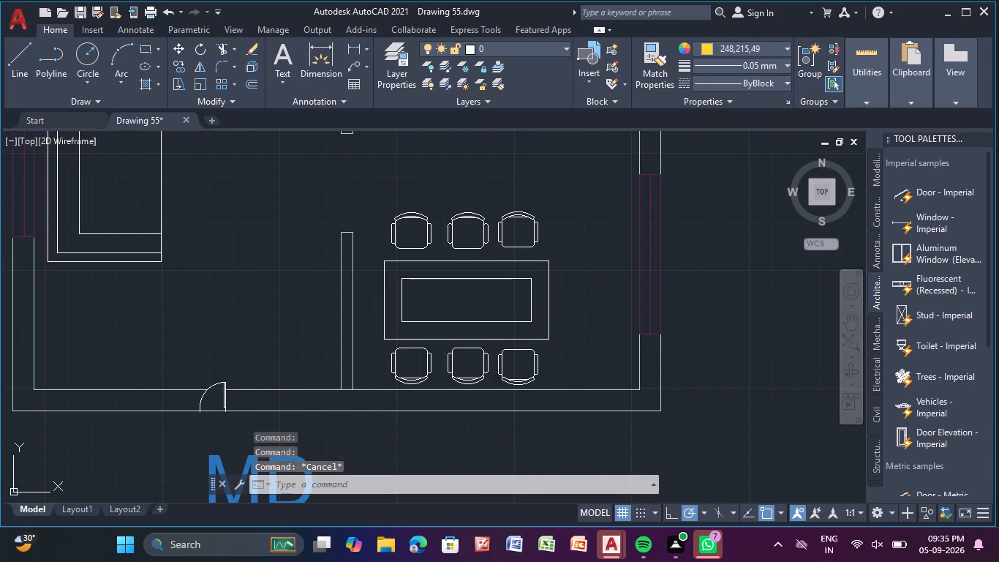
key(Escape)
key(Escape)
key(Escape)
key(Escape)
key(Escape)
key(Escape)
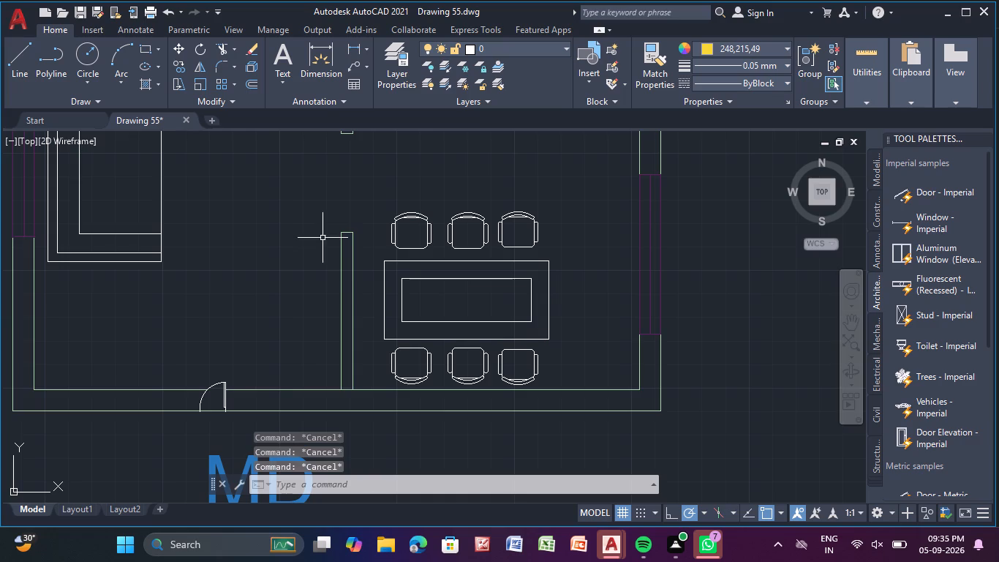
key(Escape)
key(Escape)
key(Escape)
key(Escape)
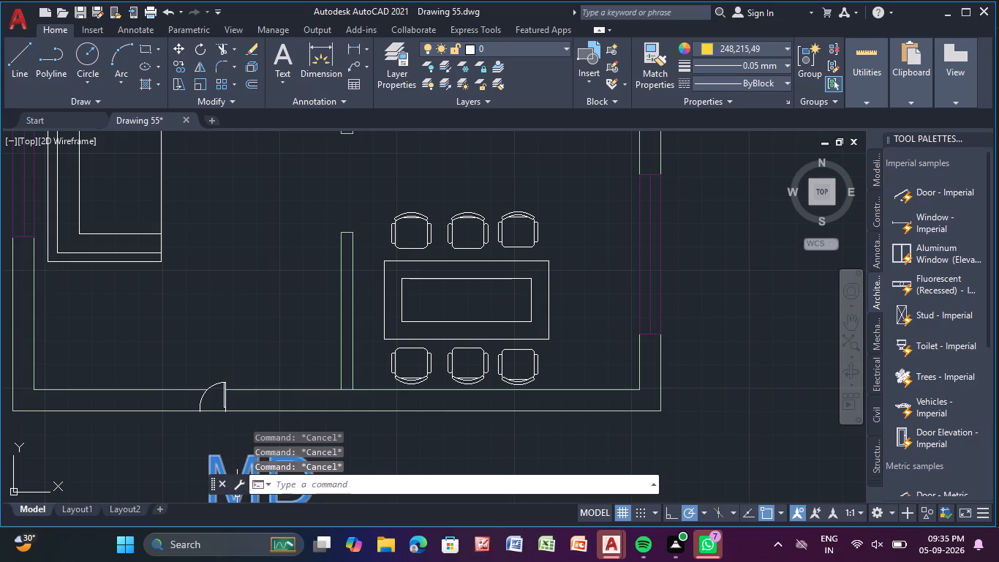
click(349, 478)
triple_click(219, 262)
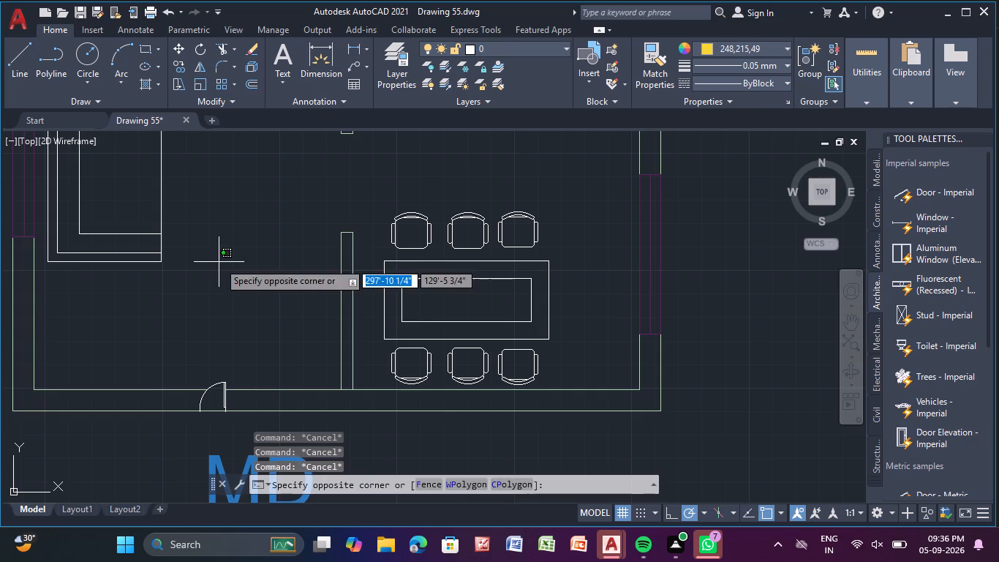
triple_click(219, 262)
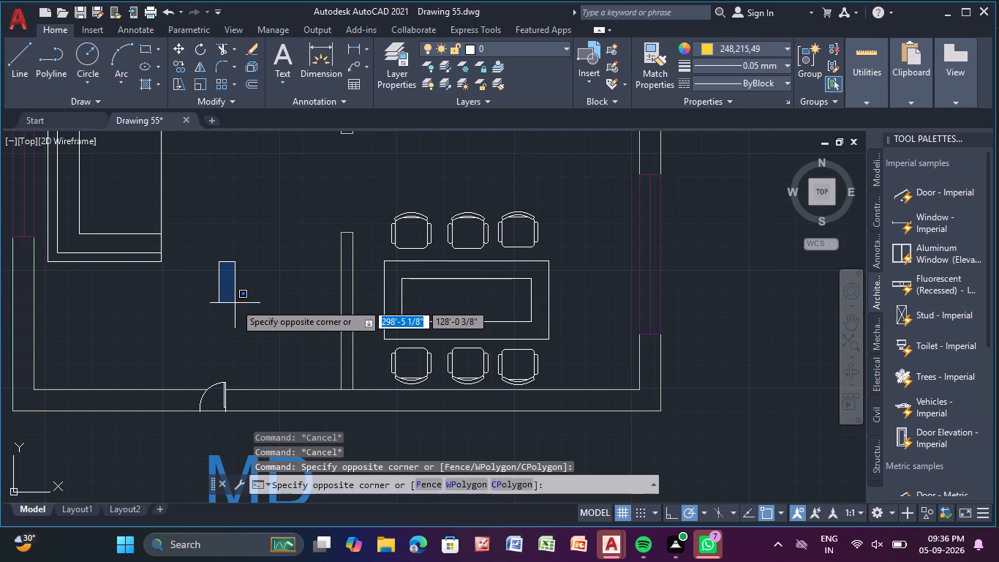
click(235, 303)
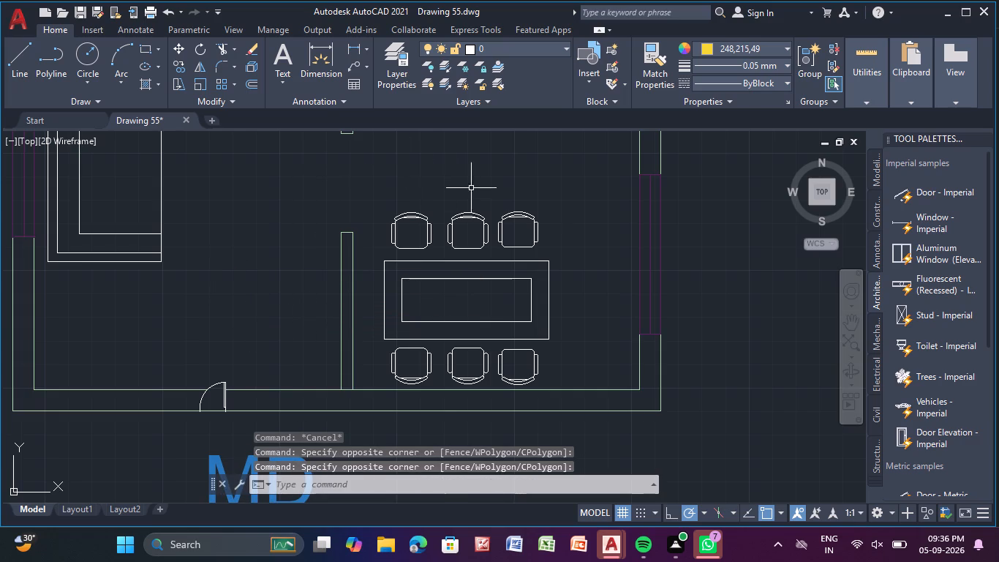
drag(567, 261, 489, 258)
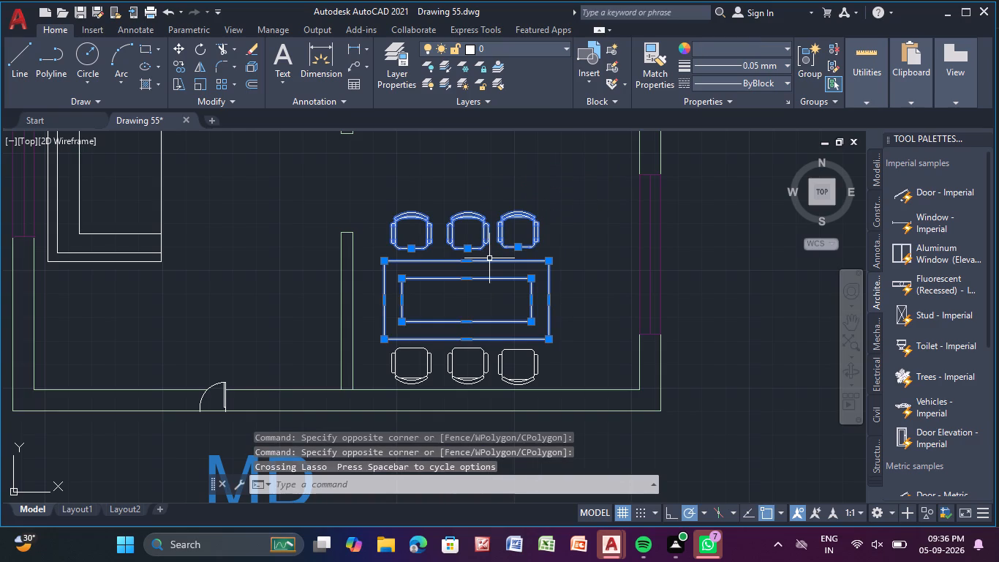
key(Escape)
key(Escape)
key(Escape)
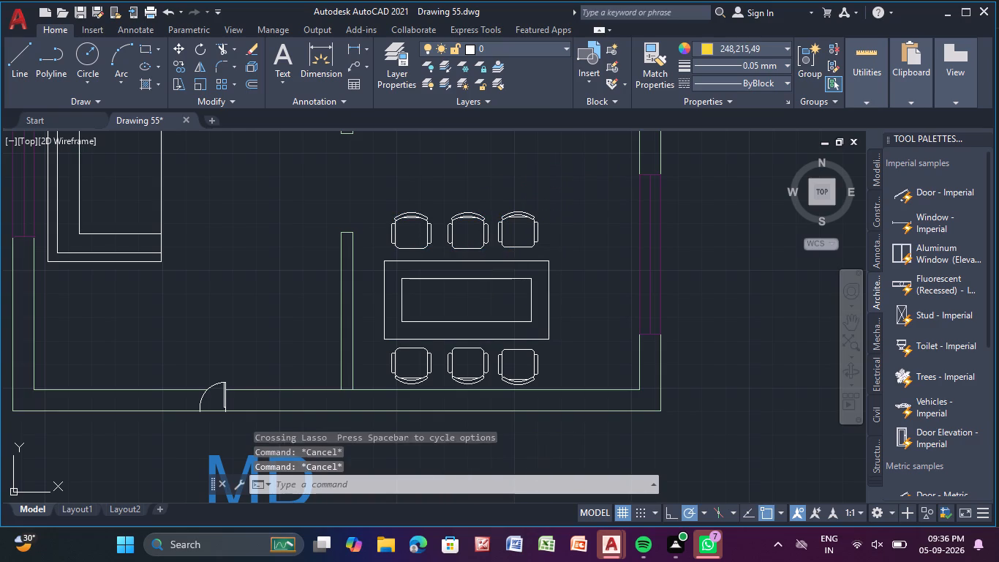
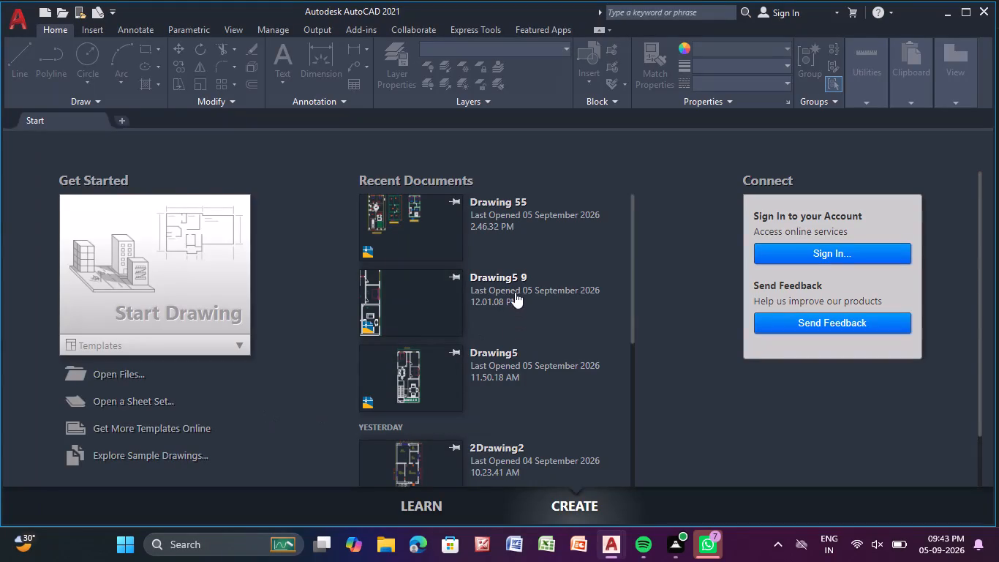
Open the recent document Drawing 55 as a read-only file.
triple_click(418, 221)
click(418, 221)
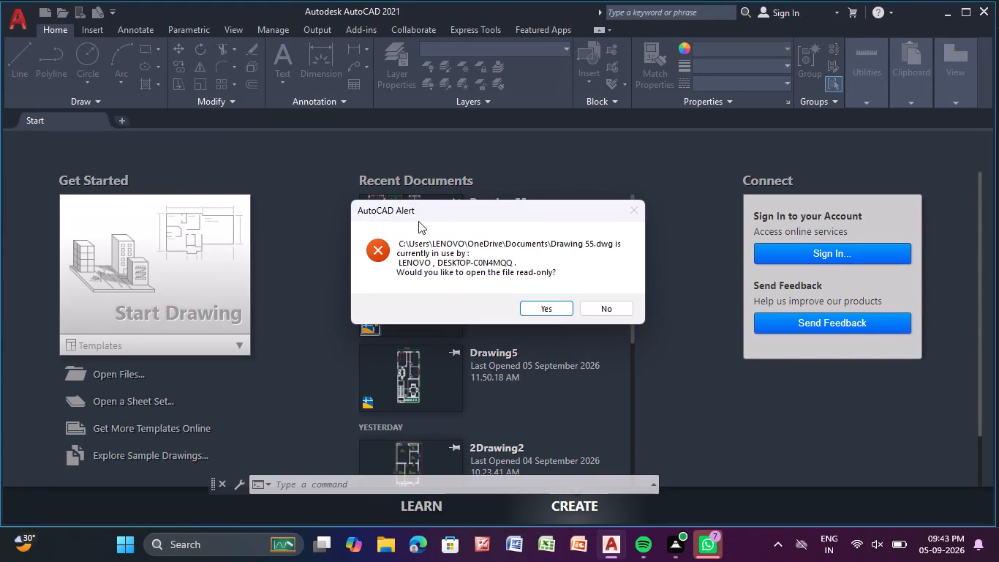
triple_click(418, 221)
click(540, 308)
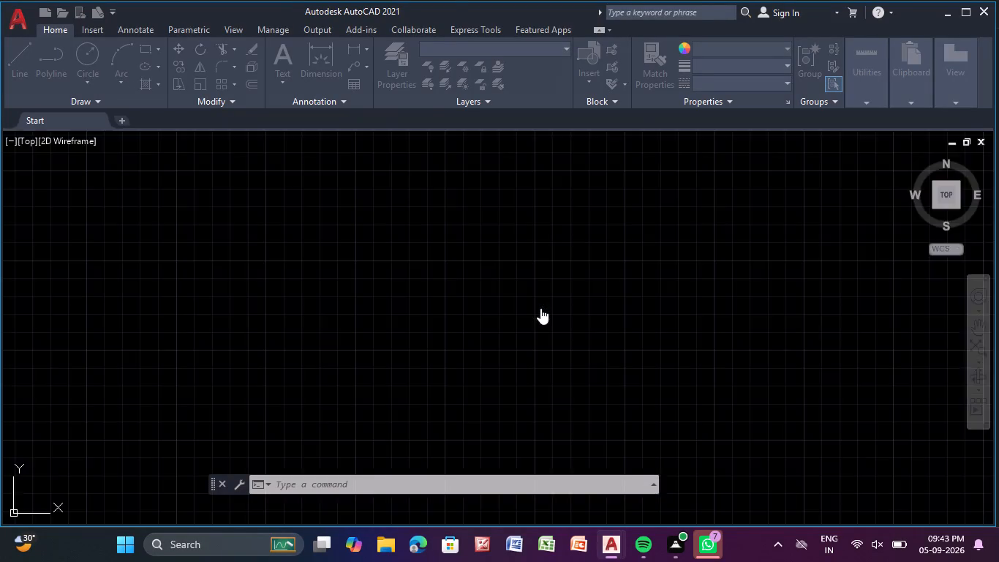
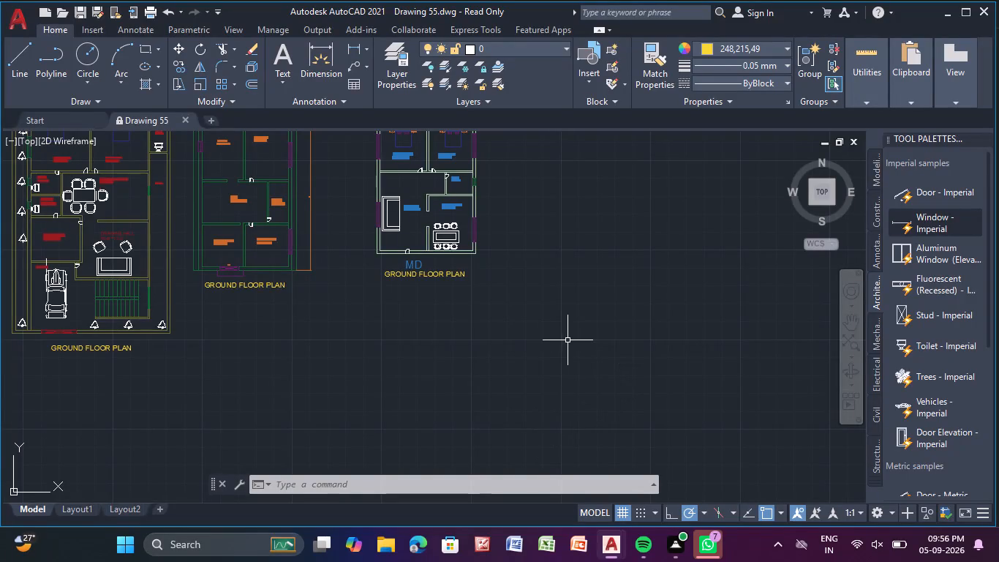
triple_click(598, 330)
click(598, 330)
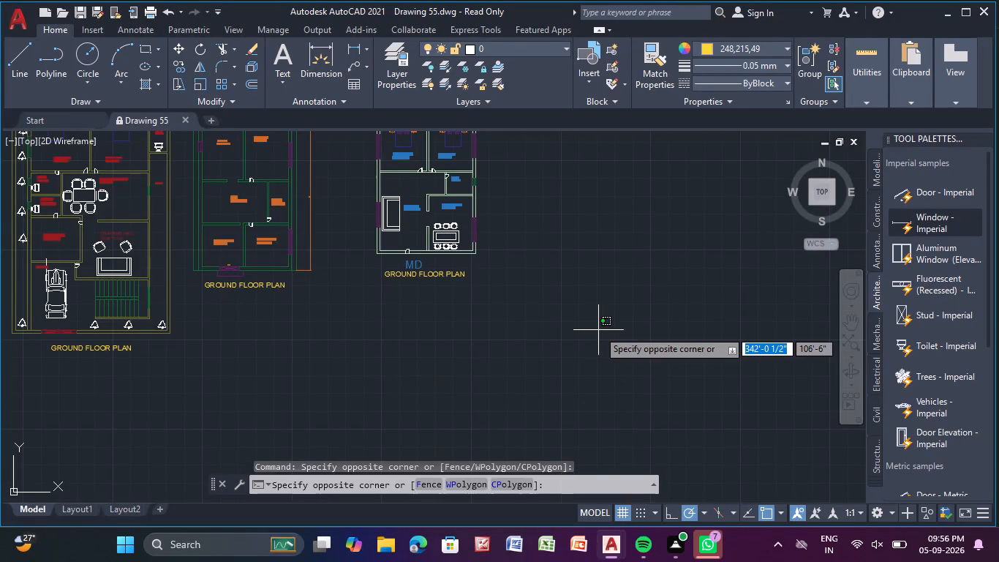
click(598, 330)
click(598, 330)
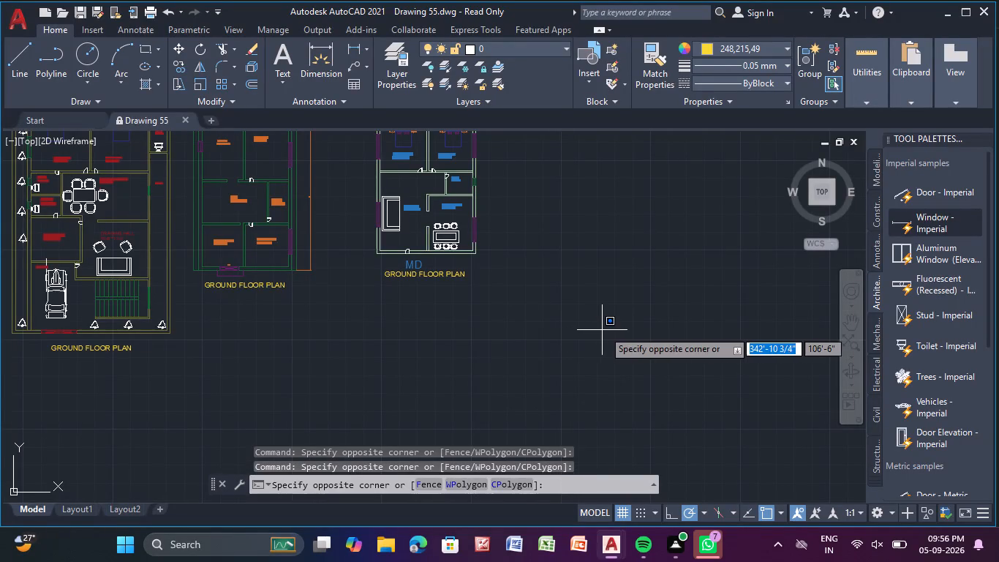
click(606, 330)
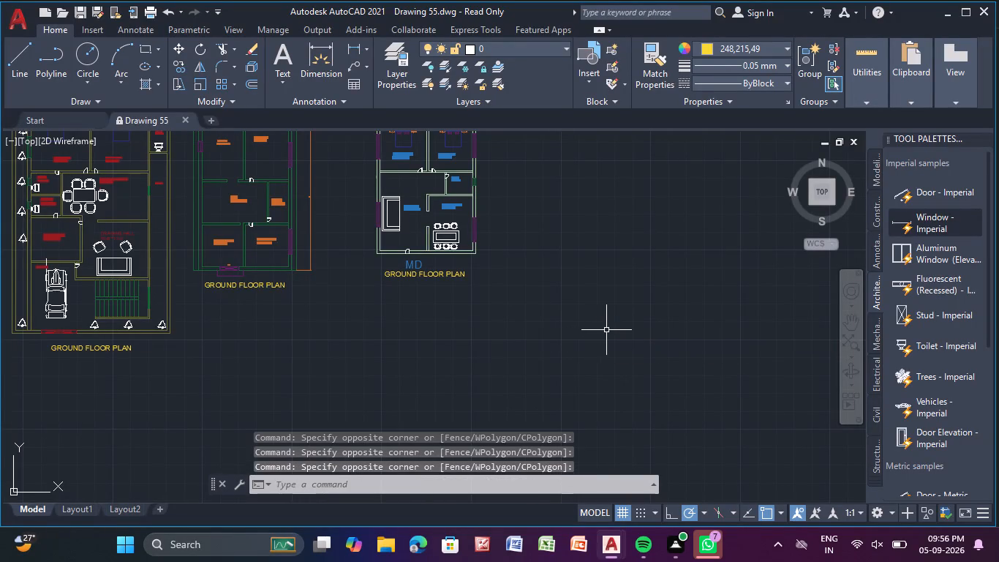
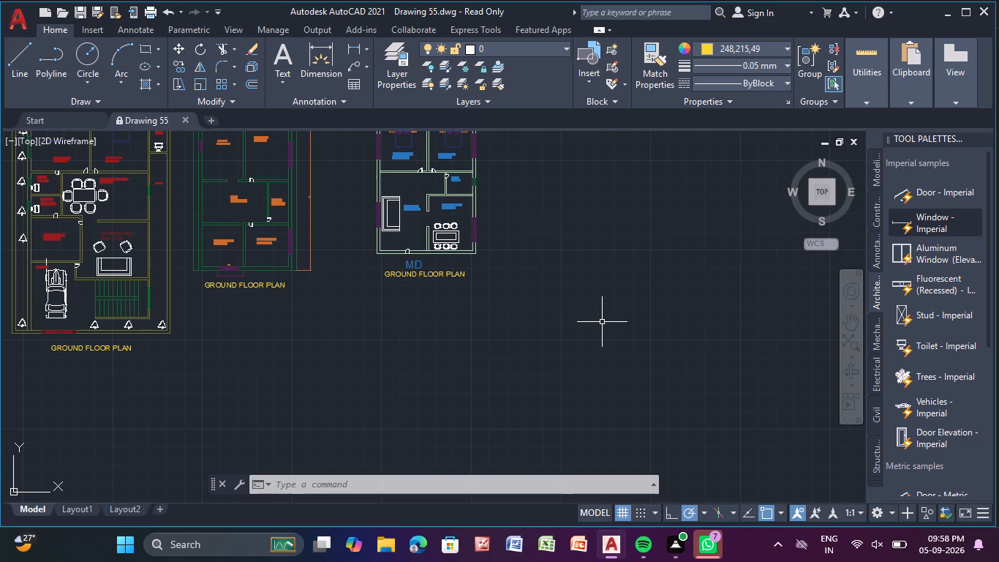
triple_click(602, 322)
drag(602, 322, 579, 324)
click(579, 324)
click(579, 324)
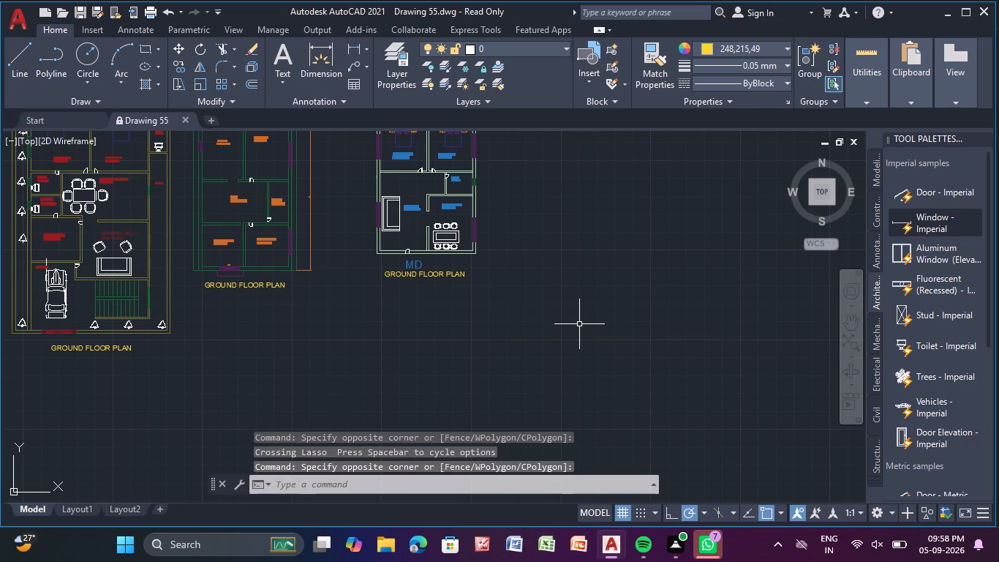
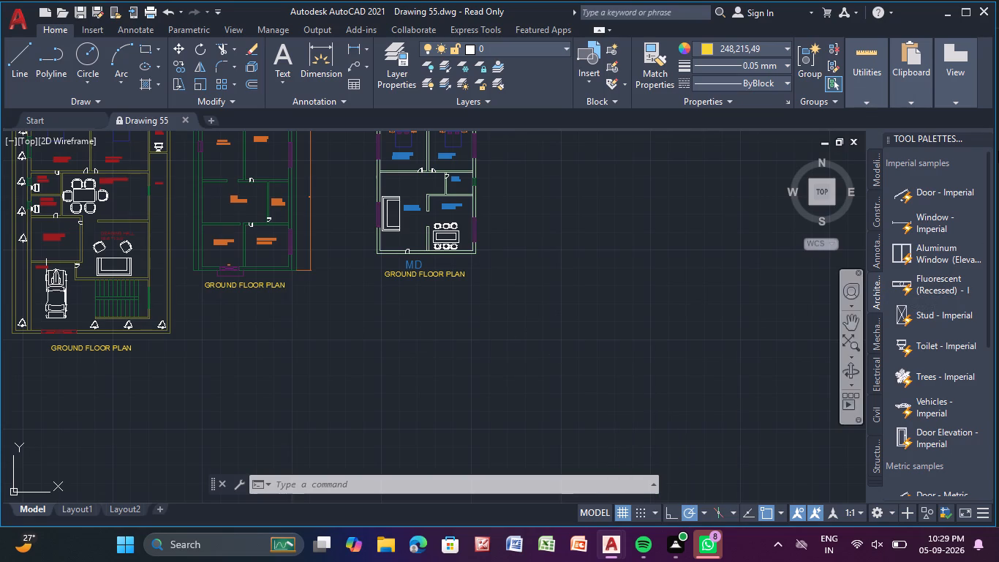
Close the AutoCAD window holding the read-only copy of Drawing 55.dwg.
click(987, 17)
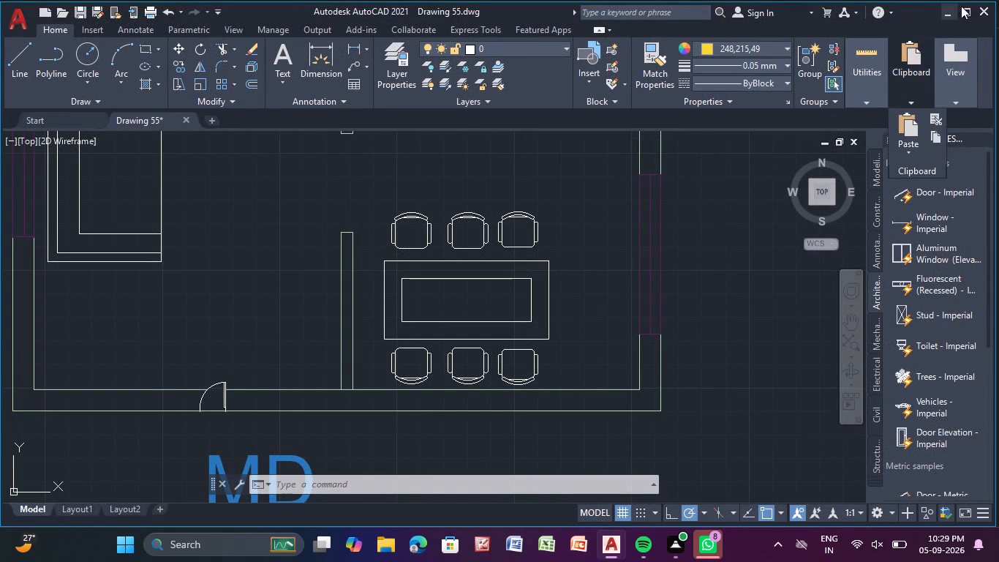
Quit the remaining AutoCAD session, saving the changes to Drawing 55.dwg.
click(982, 10)
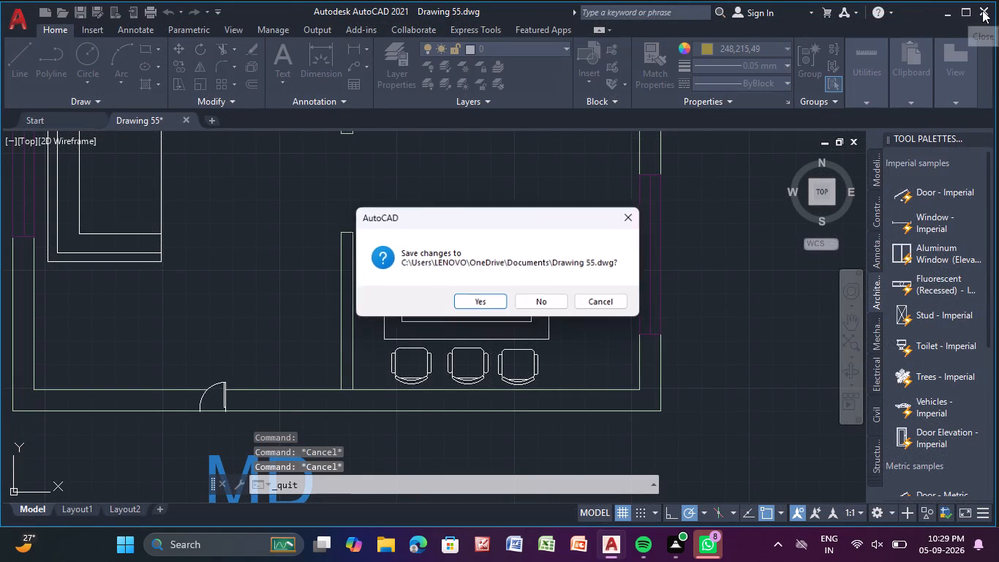
click(461, 298)
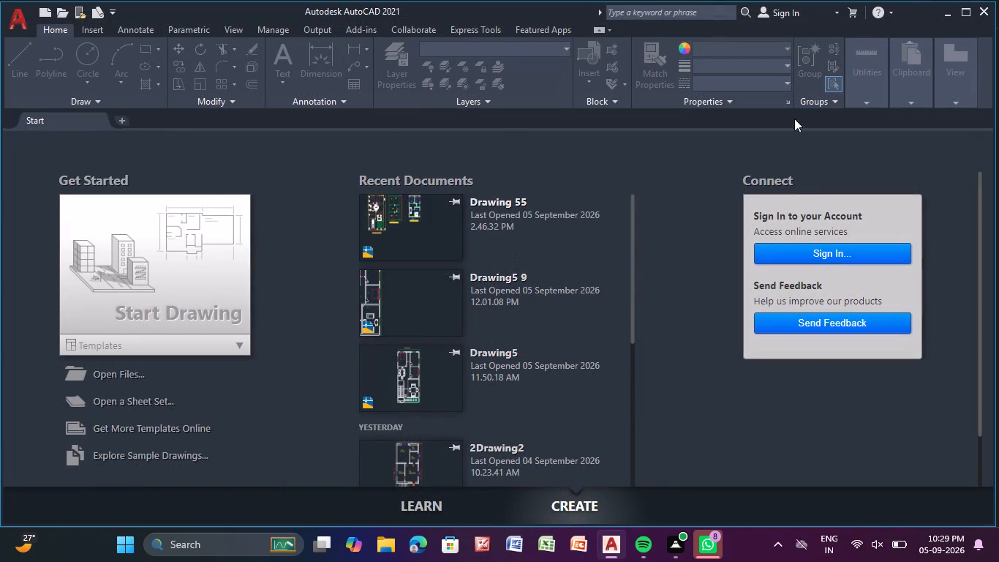
click(980, 13)
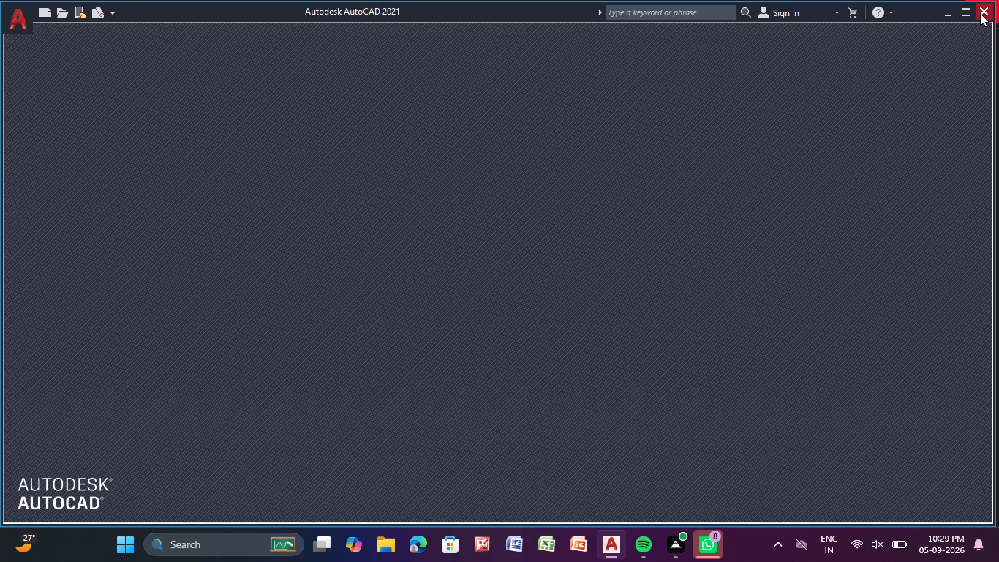
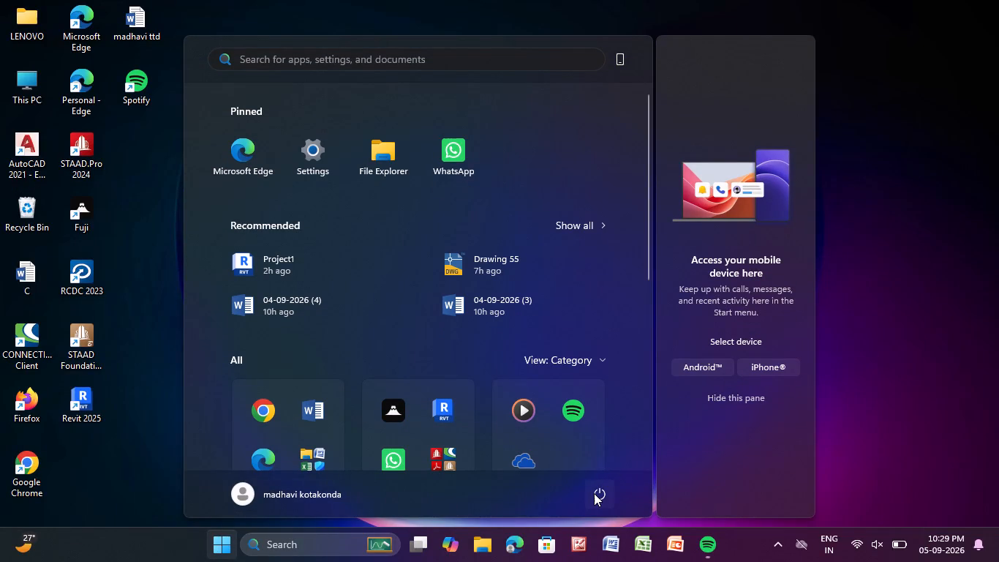
Bring up the Windows power options for shutting down the computer.
click(592, 493)
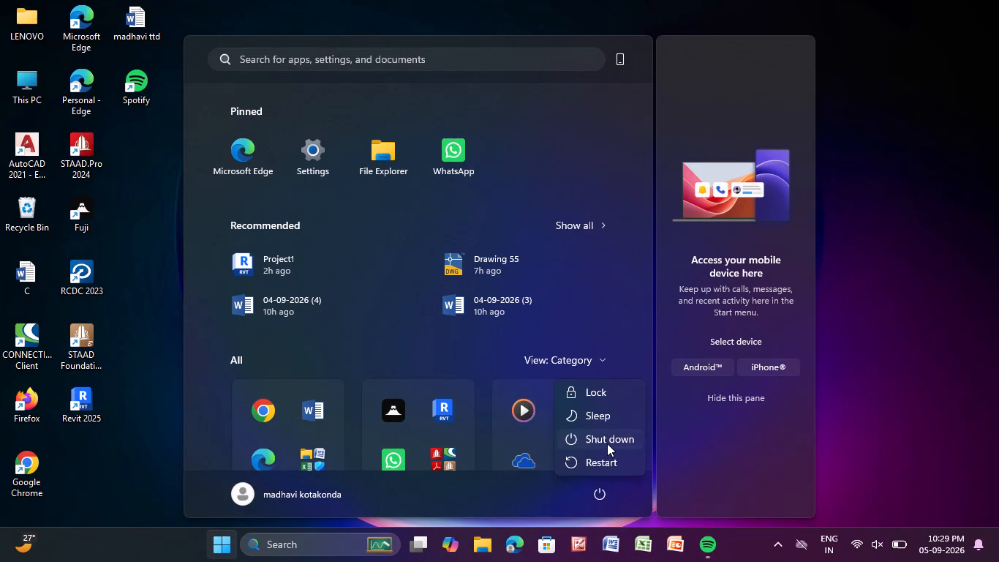
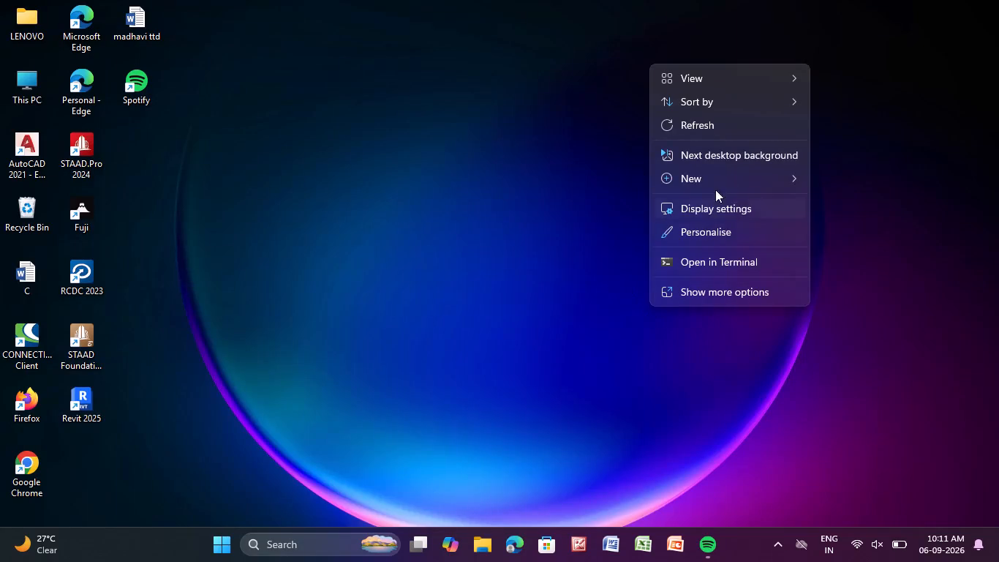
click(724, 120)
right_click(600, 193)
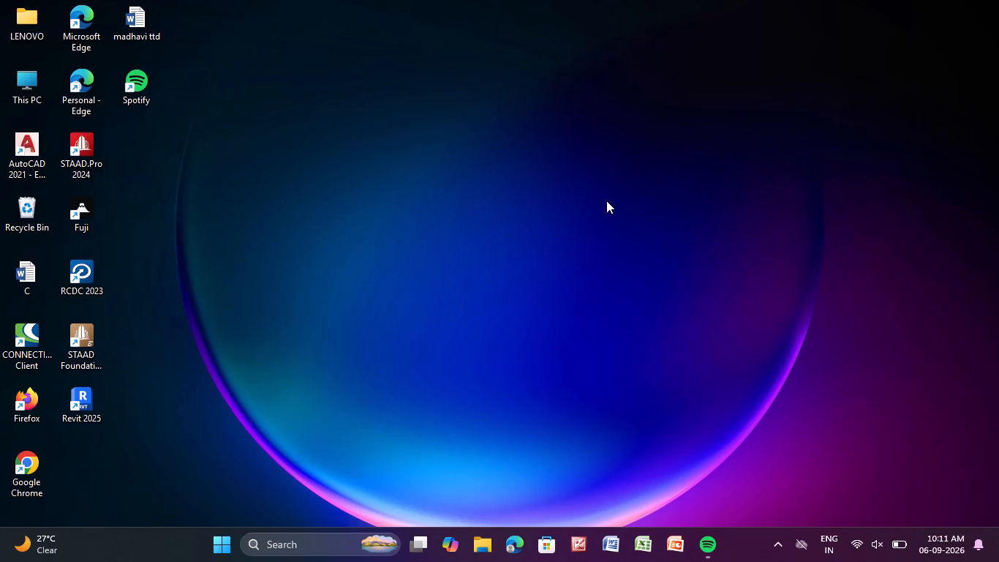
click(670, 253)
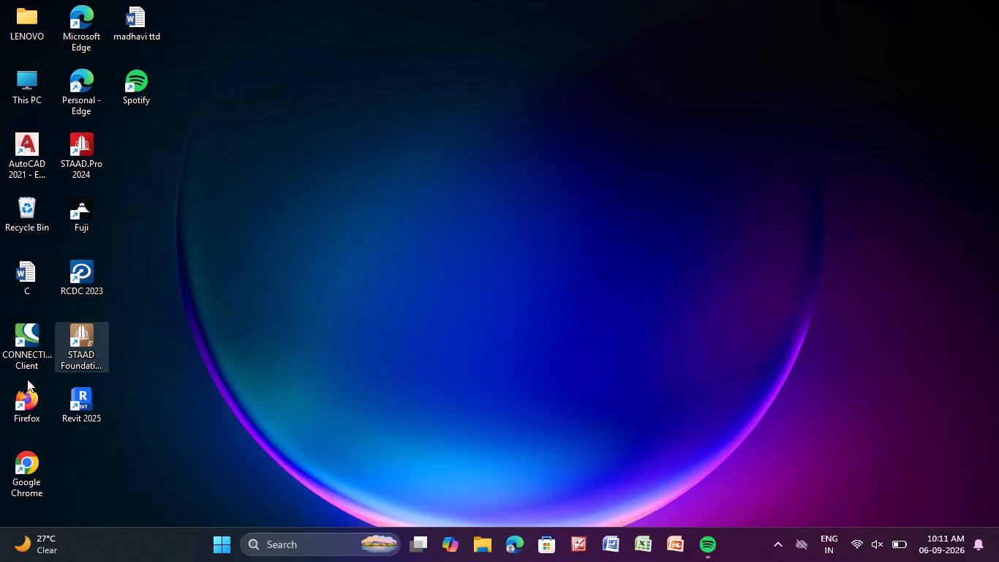
Search Windows for "fuji" and open the Fuji app.
click(341, 539)
text(fy)
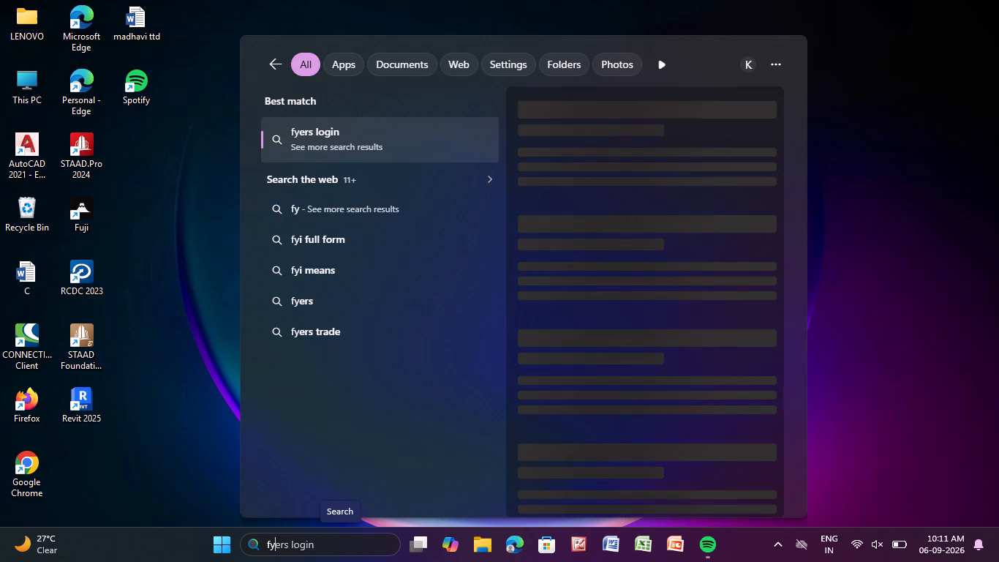
key(BackSpace)
drag(337, 536, 324, 512)
click(568, 244)
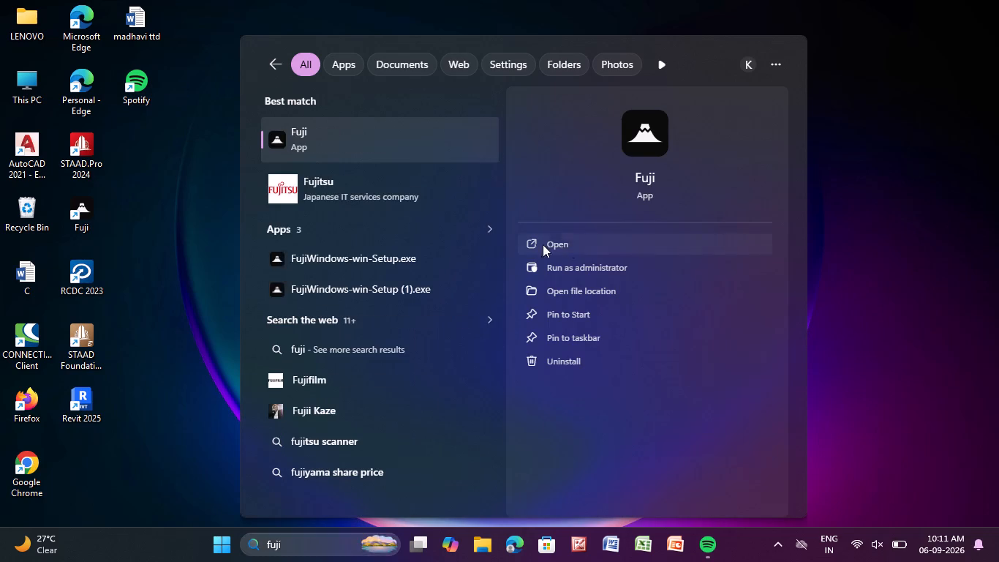
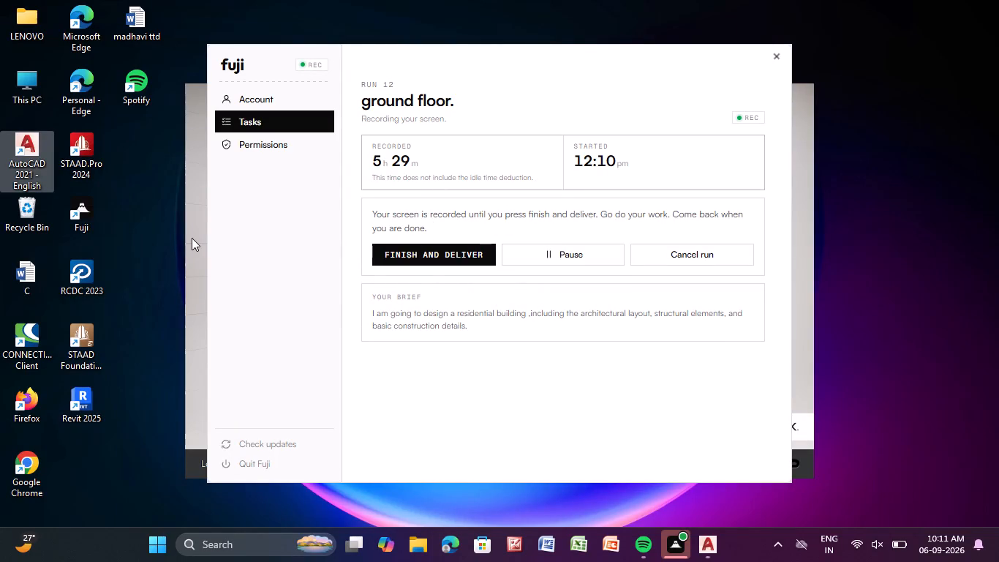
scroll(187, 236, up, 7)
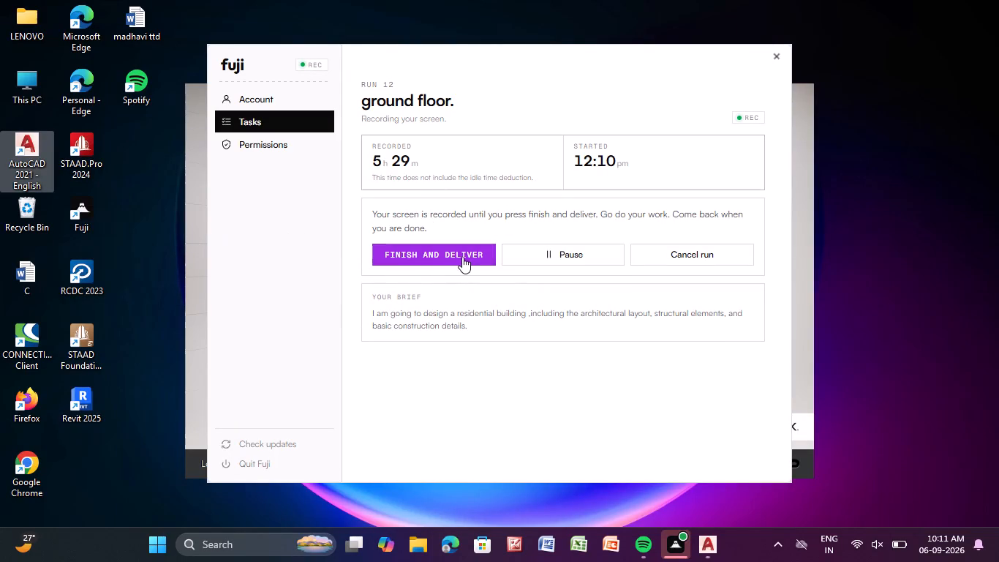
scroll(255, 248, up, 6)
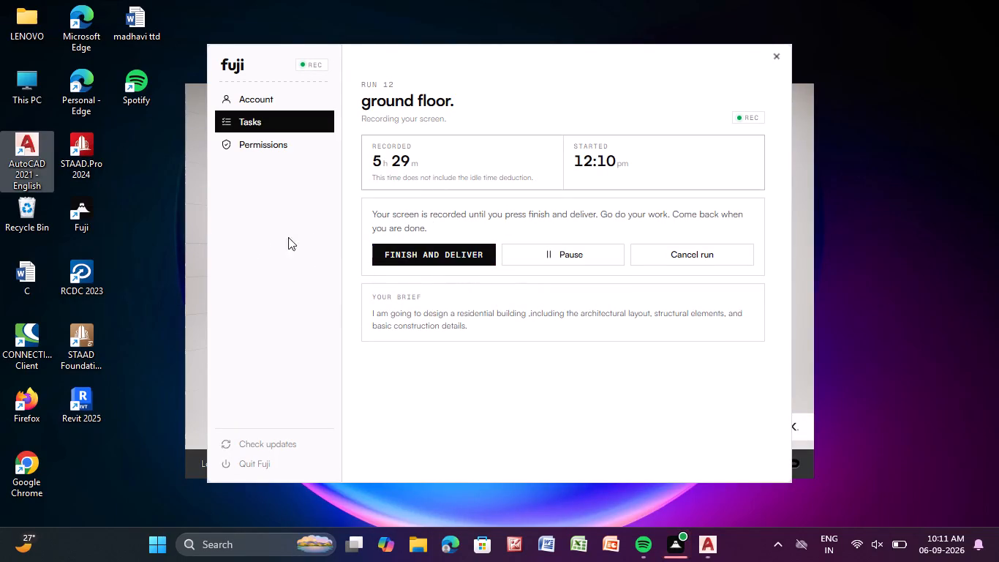
Switch to AutoCAD 2021 and open Drawing 55 from the recent documents.
click(189, 149)
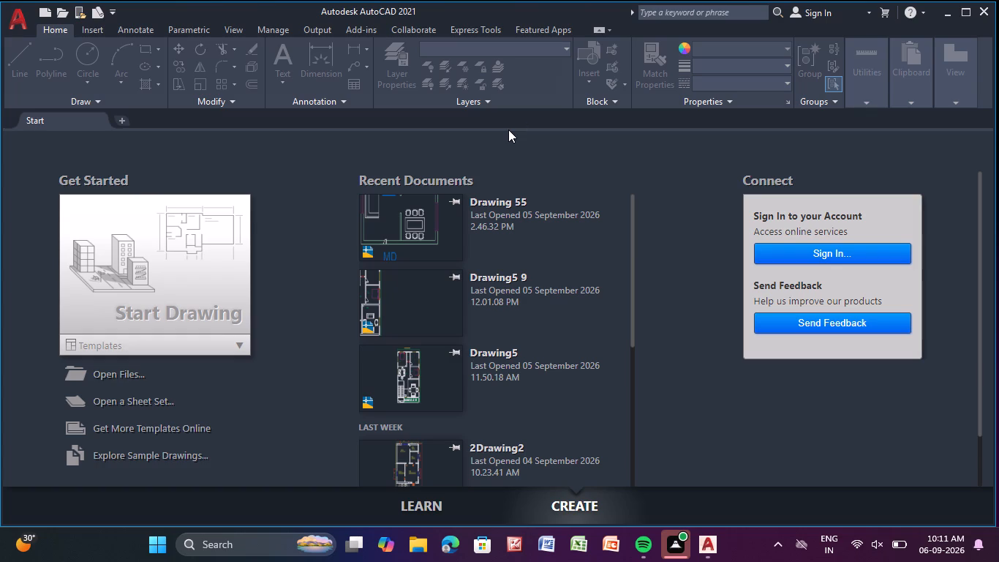
scroll(488, 249, up, 4)
double_click(418, 210)
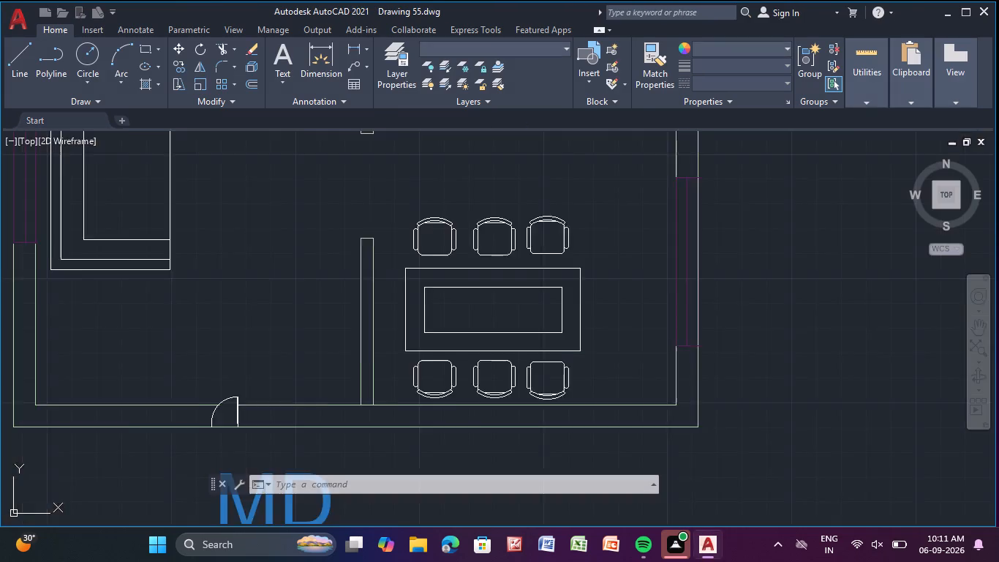
Examine the ground floor plans in the drawing, including the living hall and kitchen/dining area of the plan marked MD.
scroll(422, 248, down, 15)
scroll(423, 249, up, 2)
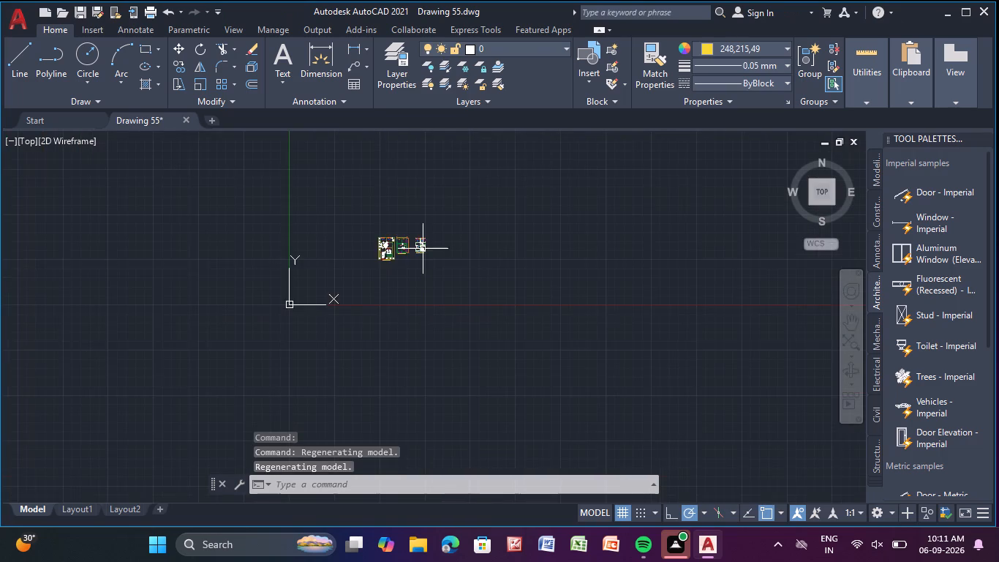
scroll(423, 249, up, 6)
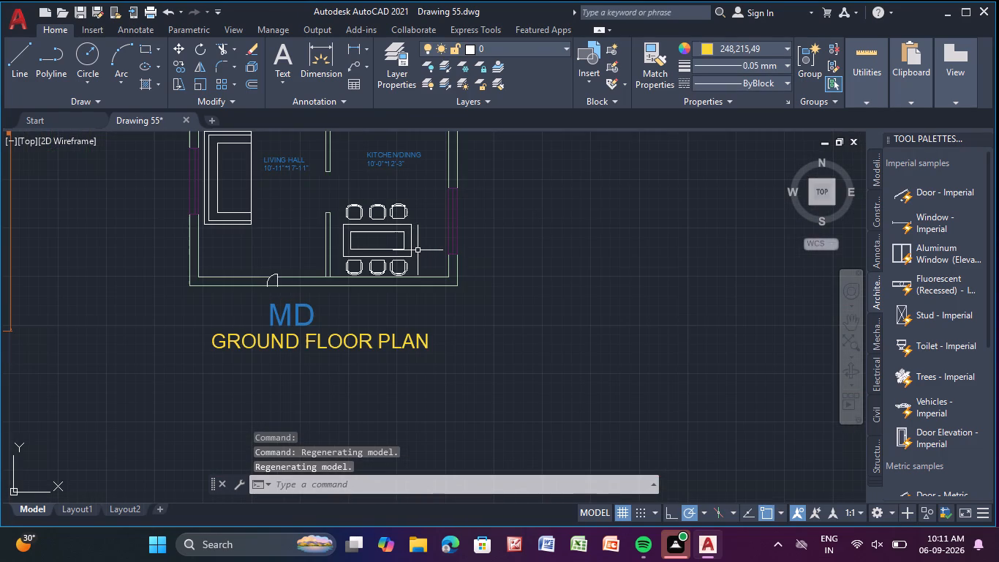
middle_drag(361, 252, 499, 296)
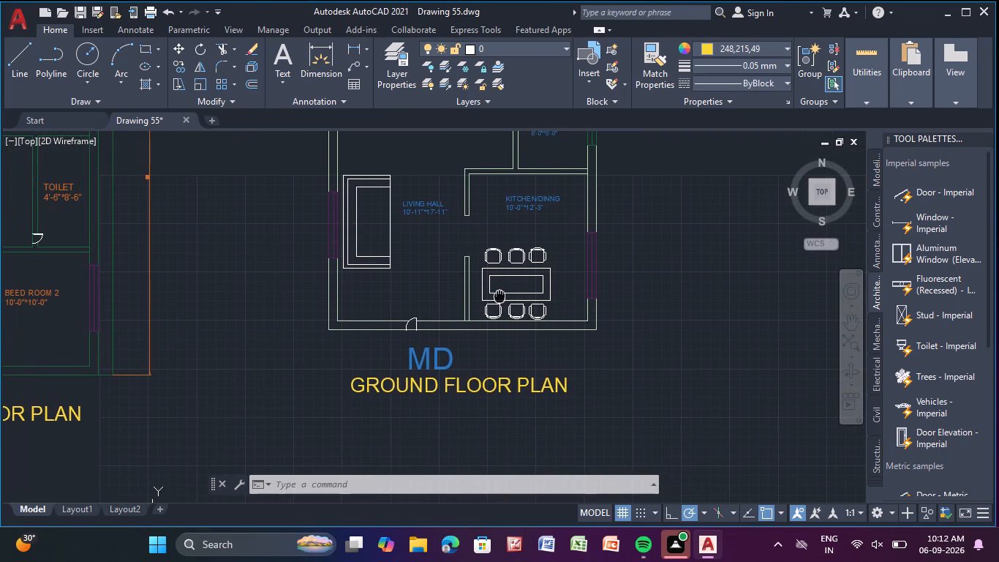
middle_drag(499, 296, 501, 297)
middle_click(501, 297)
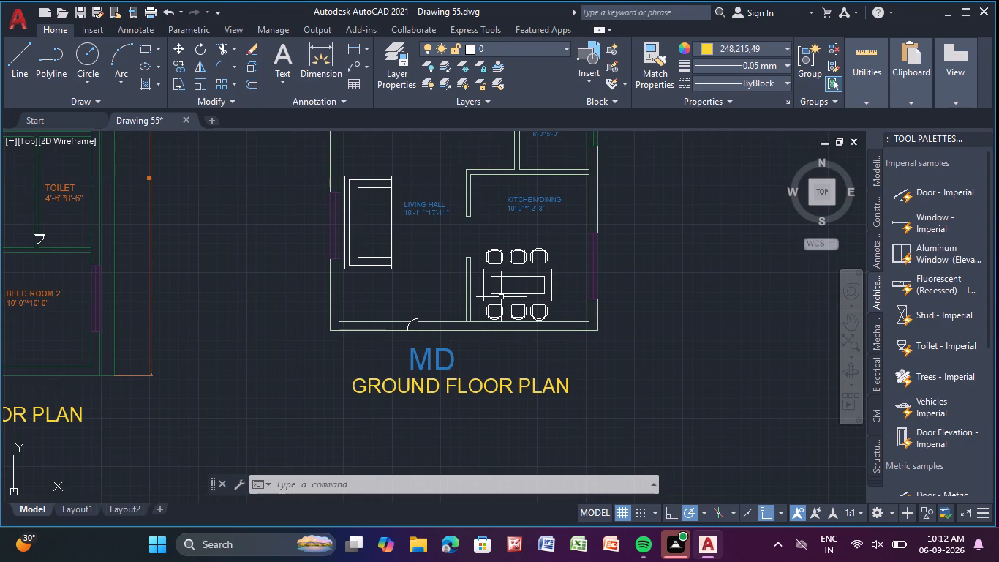
middle_drag(464, 292, 554, 329)
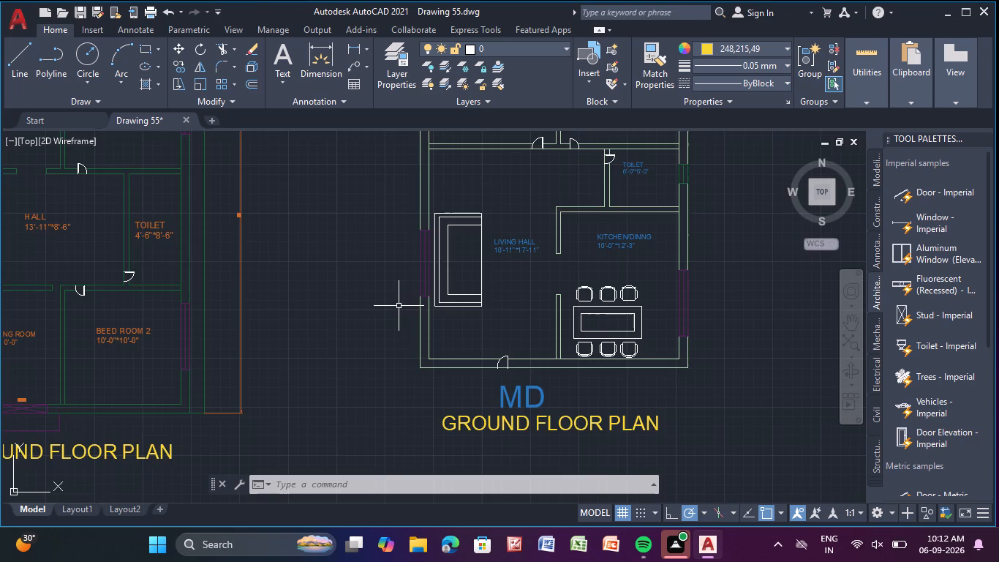
scroll(399, 306, up, 2)
scroll(399, 306, down, 6)
middle_drag(399, 305, 451, 266)
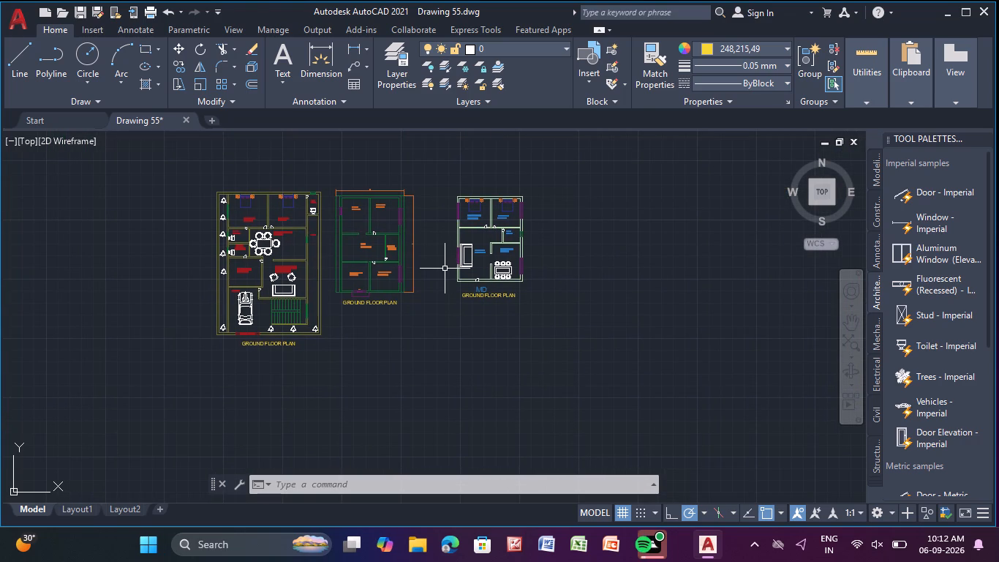